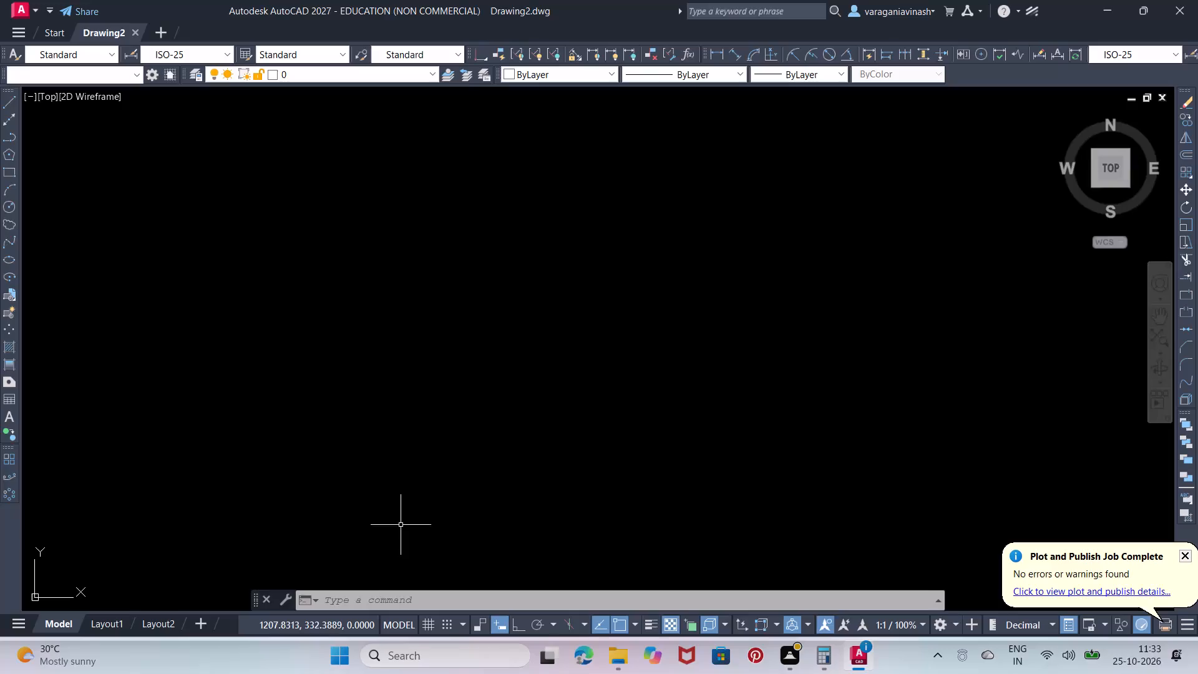
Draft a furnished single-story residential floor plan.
Turn on command-history log file recording with the LOGFILEON command.
{"action": "left_click", "coordinate": [413, 605]}
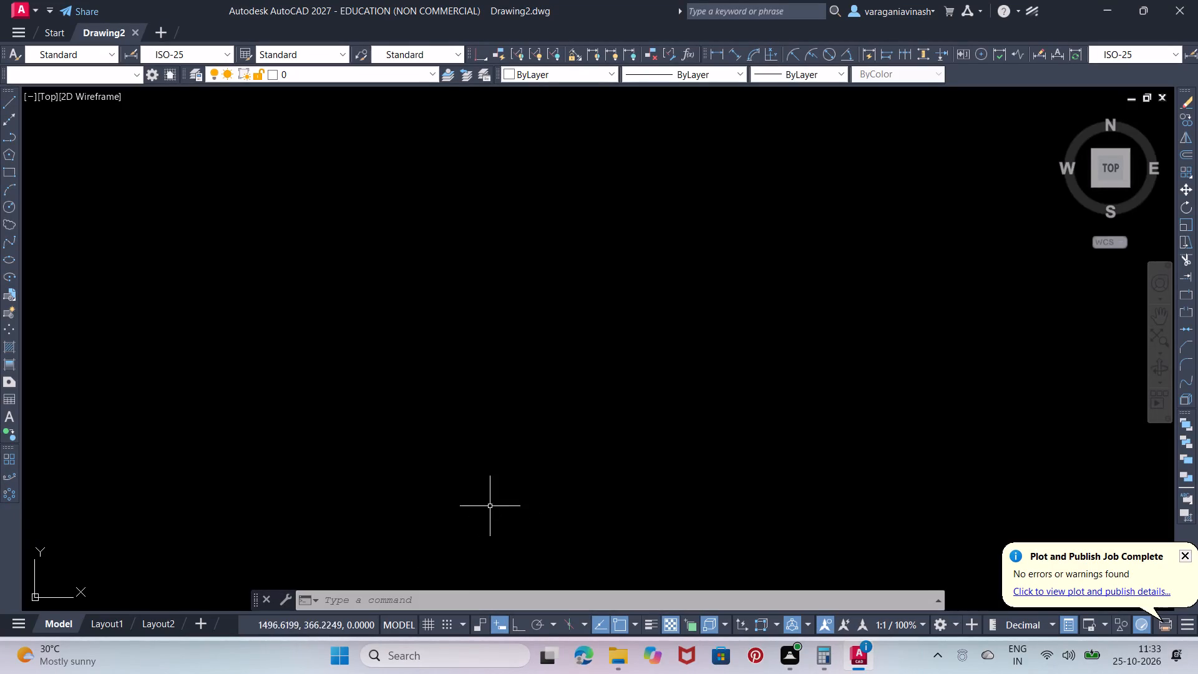
{"action": "left_click", "coordinate": [366, 605]}
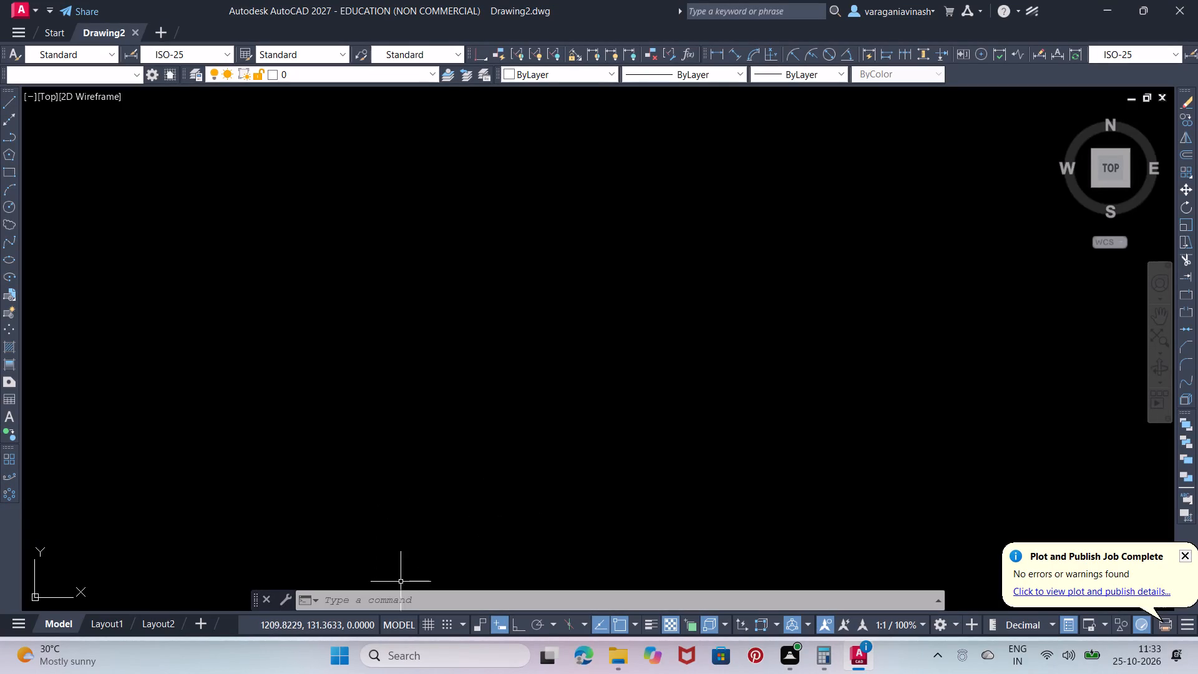
{"action": "type", "text": "LO"}
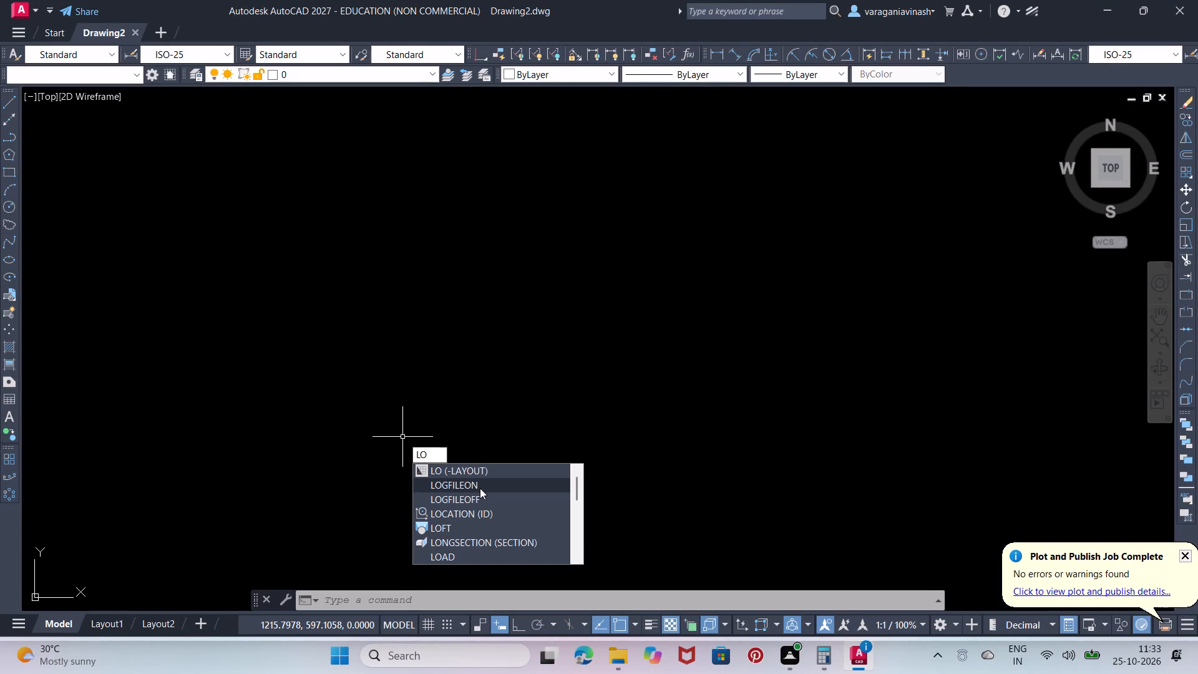
{"action": "left_click", "coordinate": [480, 488]}
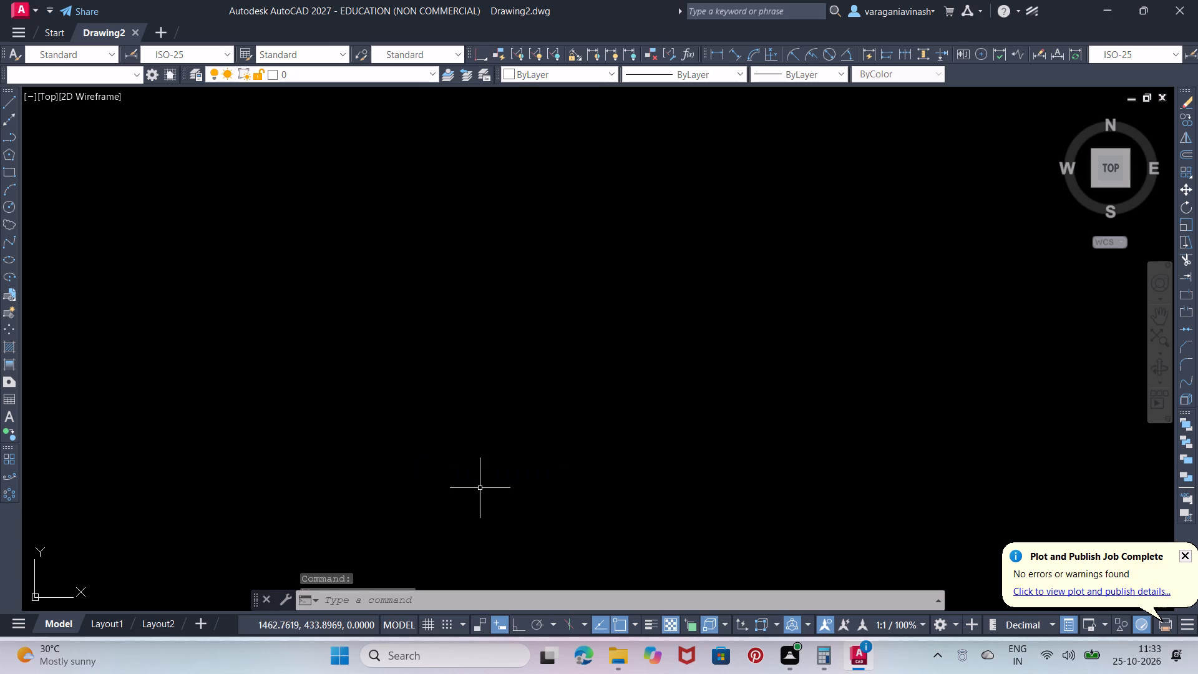
Save a copy of the drawing as Drawing14 in the A CAD INTERSHIP folder, in AutoCAD 2018 Drawing format.
{"action": "left_click", "coordinate": [21, 15]}
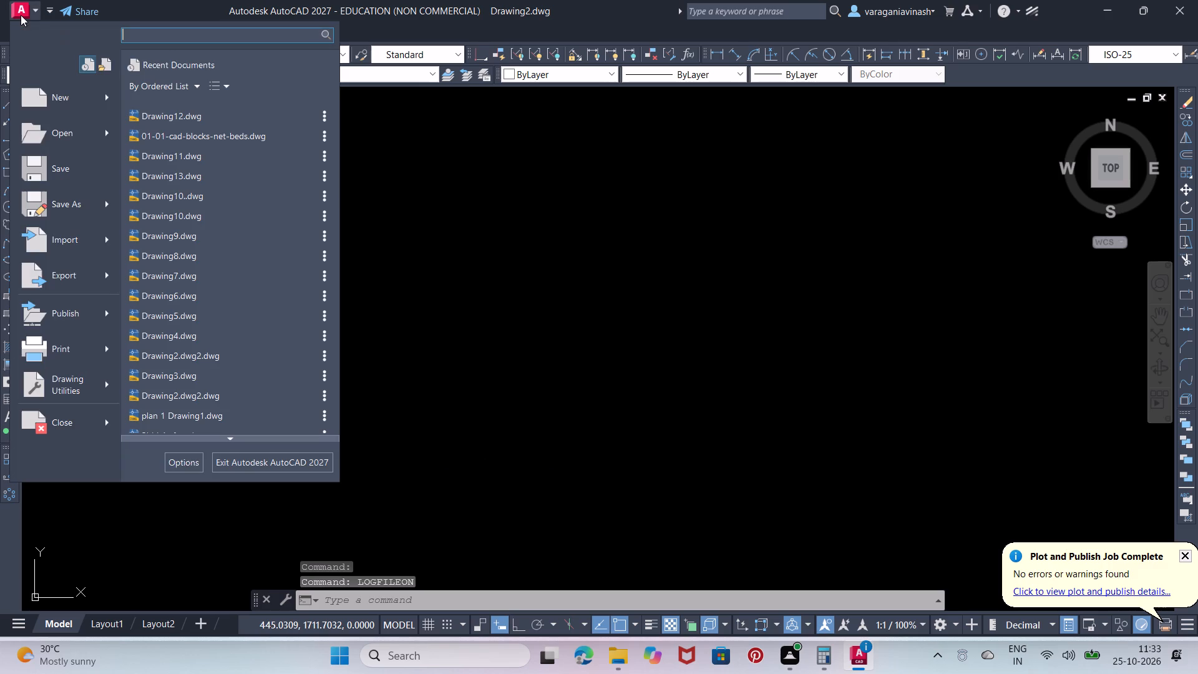
{"action": "left_click", "coordinate": [57, 208]}
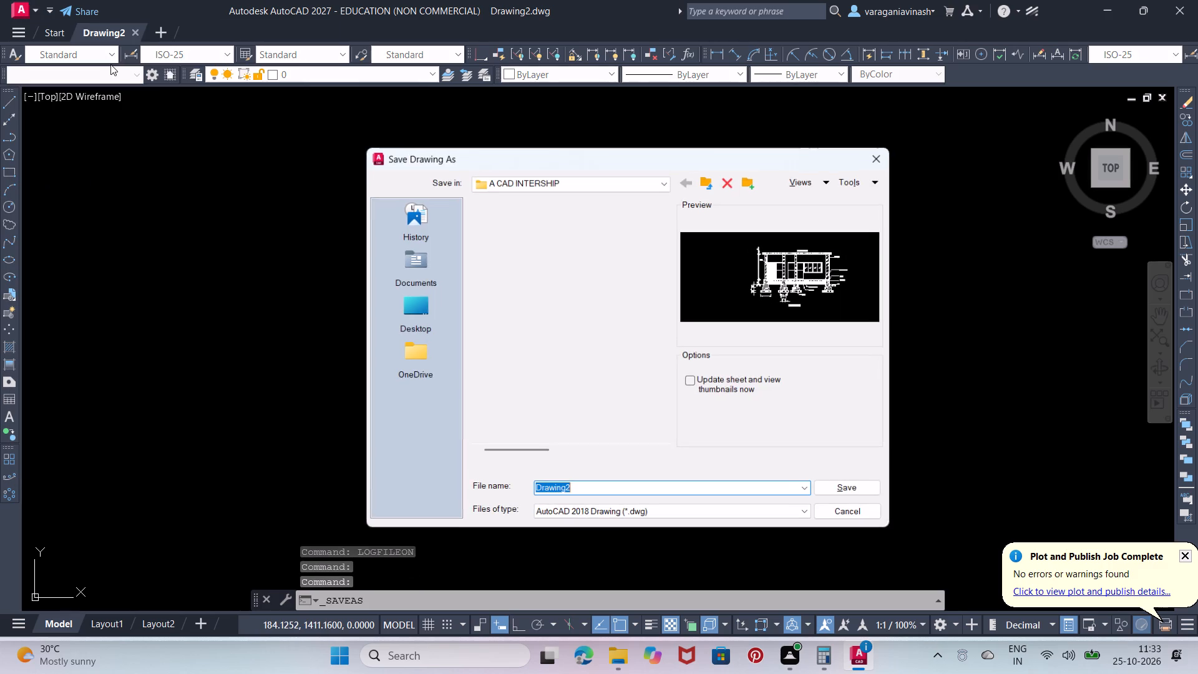
{"action": "scroll", "coordinate": [523, 316], "scroll_direction": "down", "scroll_amount": 2}
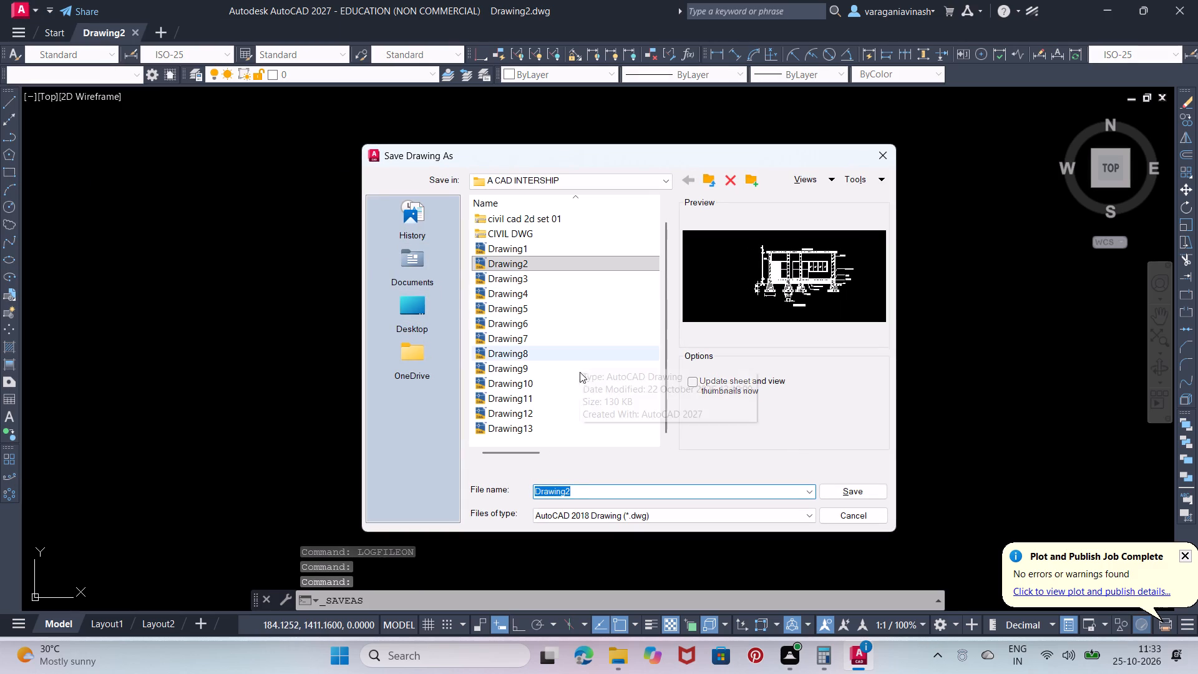
{"action": "scroll", "coordinate": [576, 428], "scroll_direction": "down", "scroll_amount": 3}
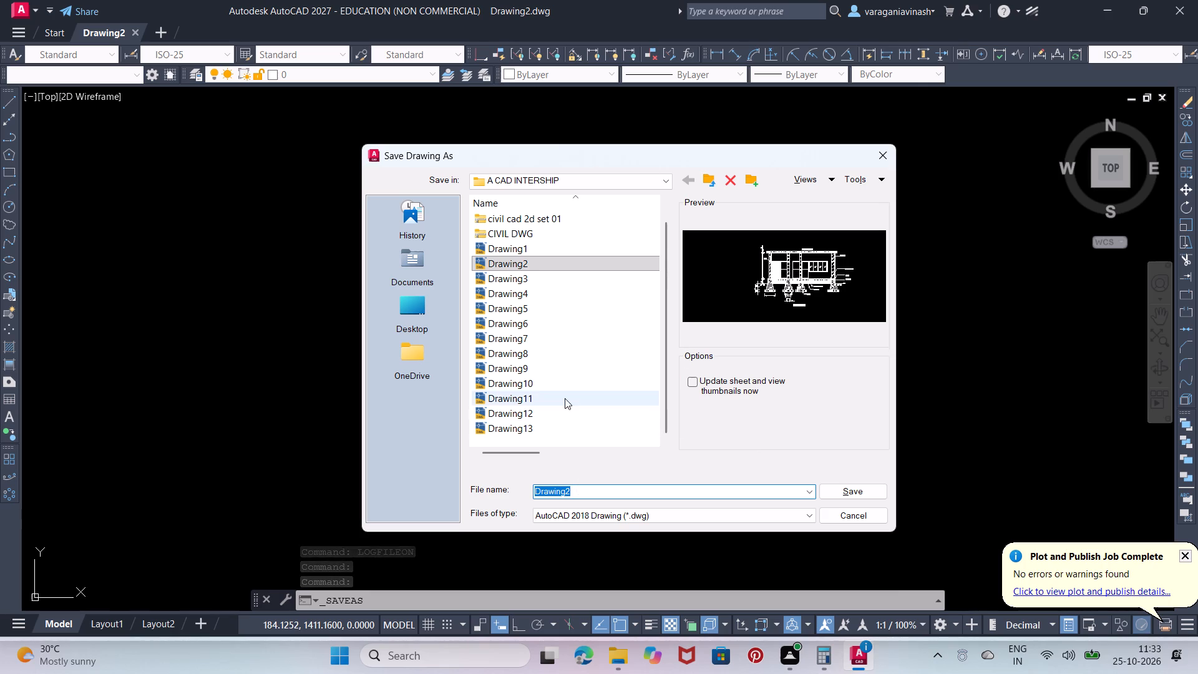
{"action": "left_click", "coordinate": [582, 487]}
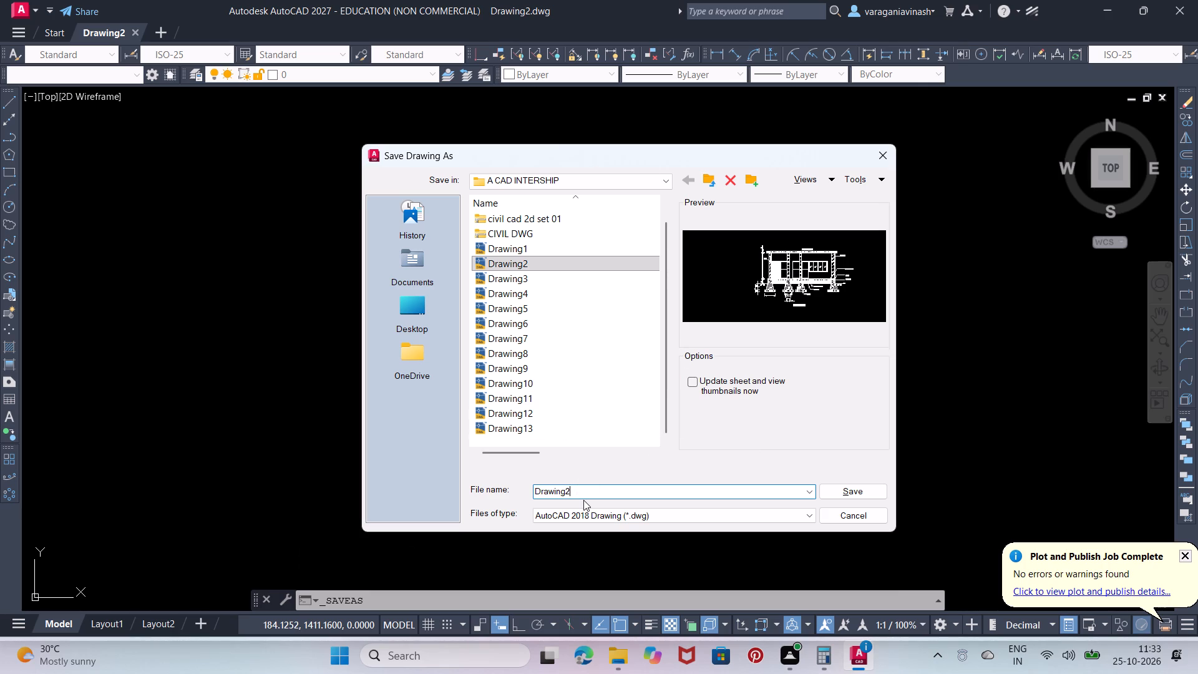
{"action": "key", "text": "BackSpace"}
{"action": "type", "text": "14"}
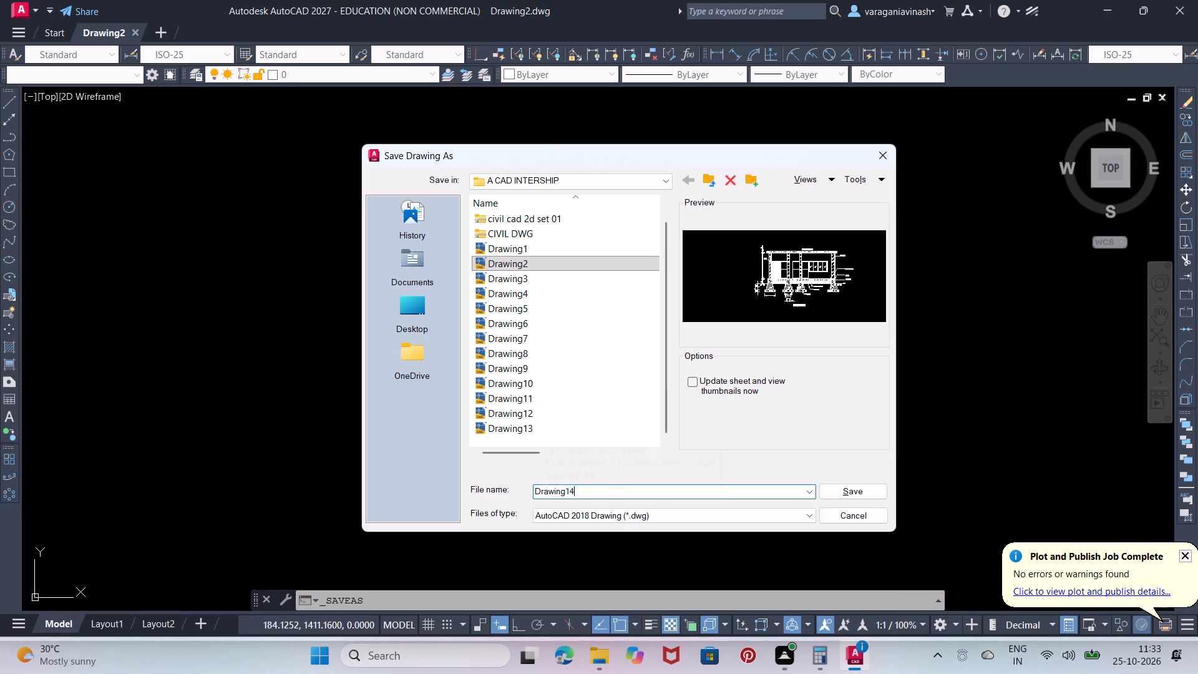
{"action": "left_click", "coordinate": [851, 492]}
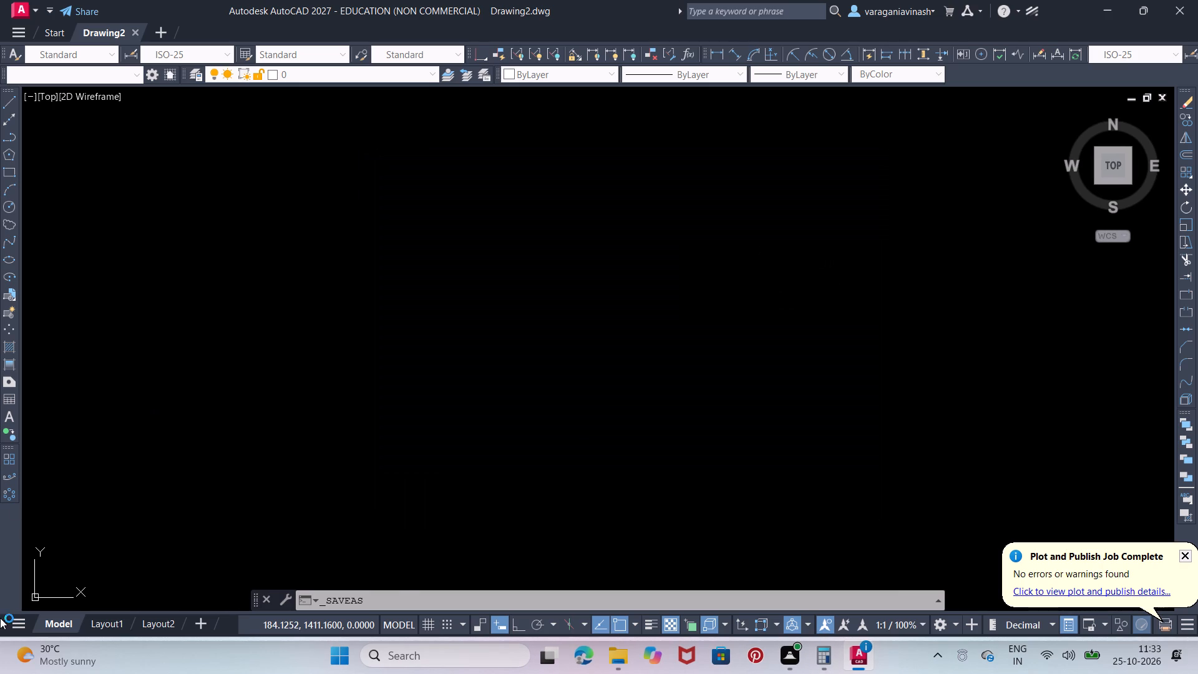
Configure the drawing units to Engineering length type, Inches insertion scale and International lighting units.
{"action": "type", "text": "UN"}
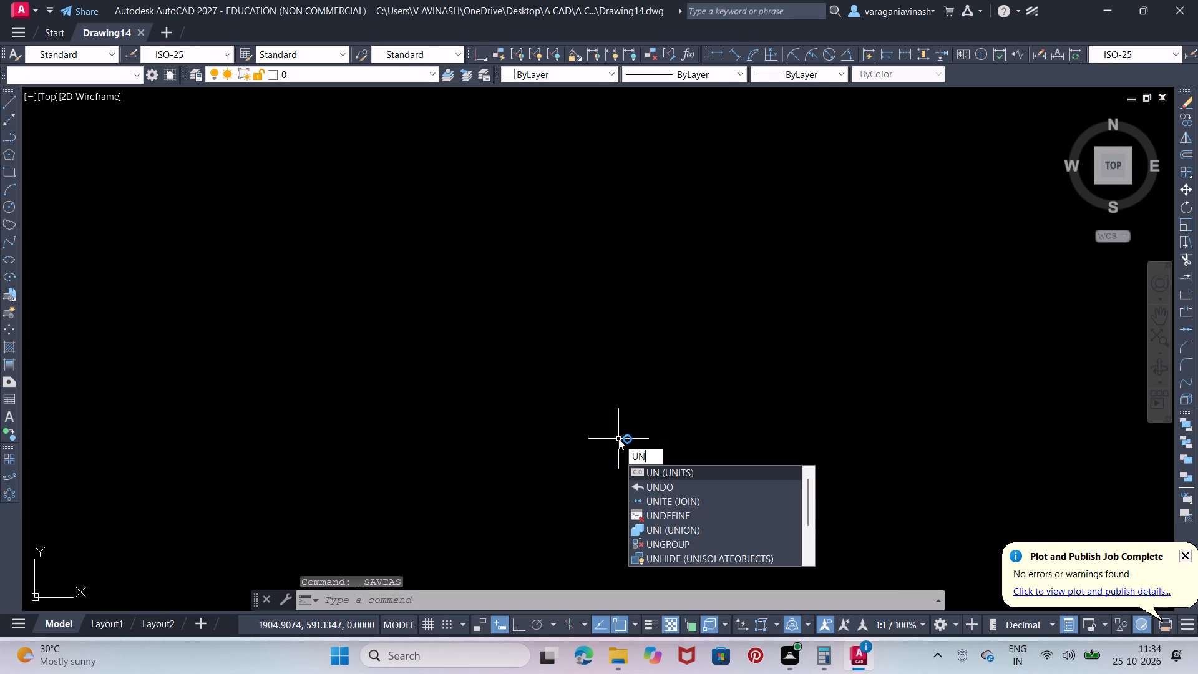
{"action": "key", "text": "Return"}
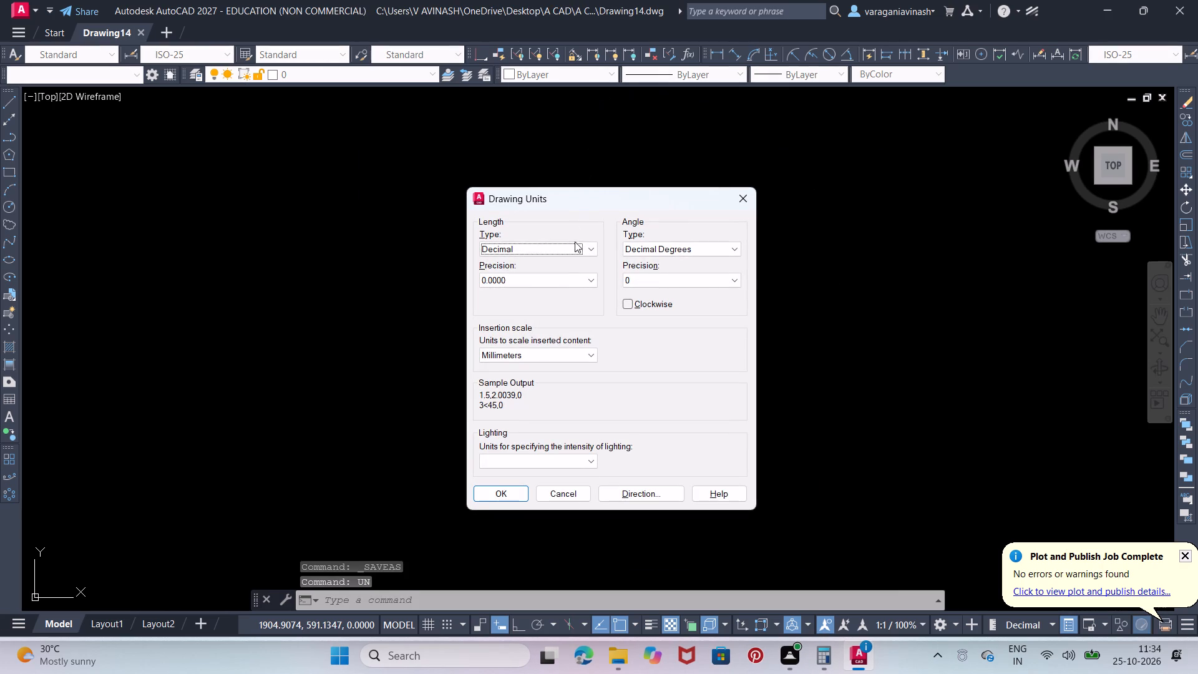
{"action": "left_click", "coordinate": [575, 246]}
{"action": "left_click", "coordinate": [560, 278]}
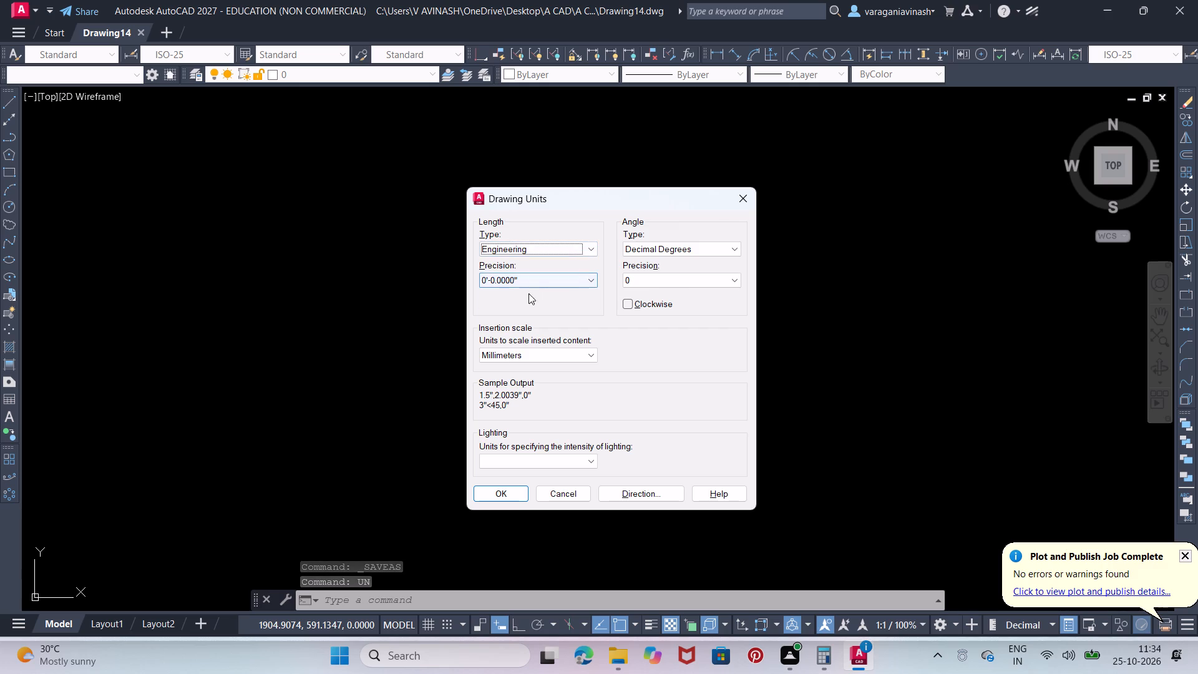
{"action": "left_click", "coordinate": [535, 357]}
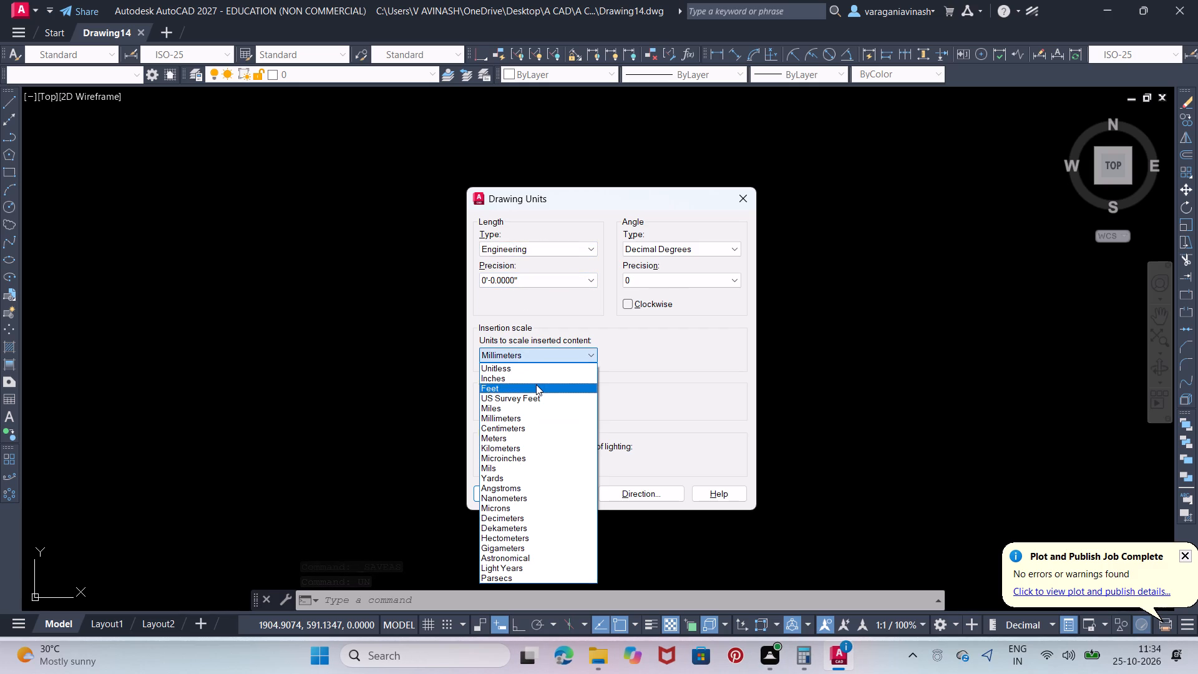
{"action": "left_click", "coordinate": [537, 379]}
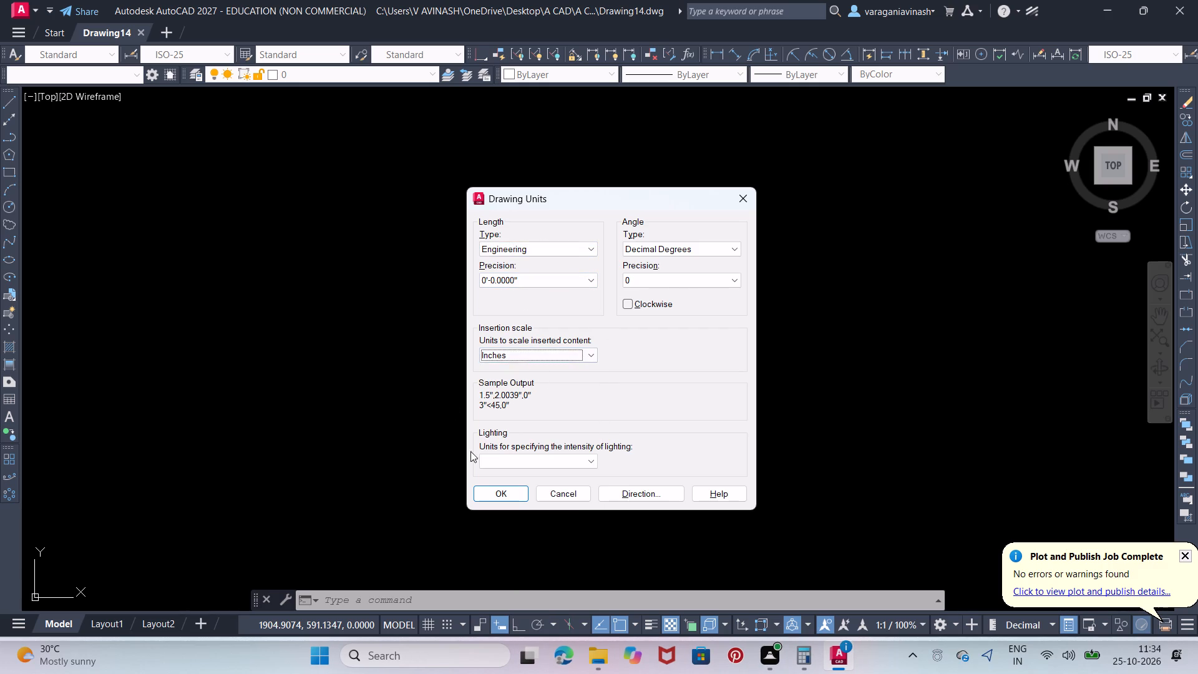
{"action": "left_click", "coordinate": [495, 466]}
{"action": "left_click", "coordinate": [502, 478]}
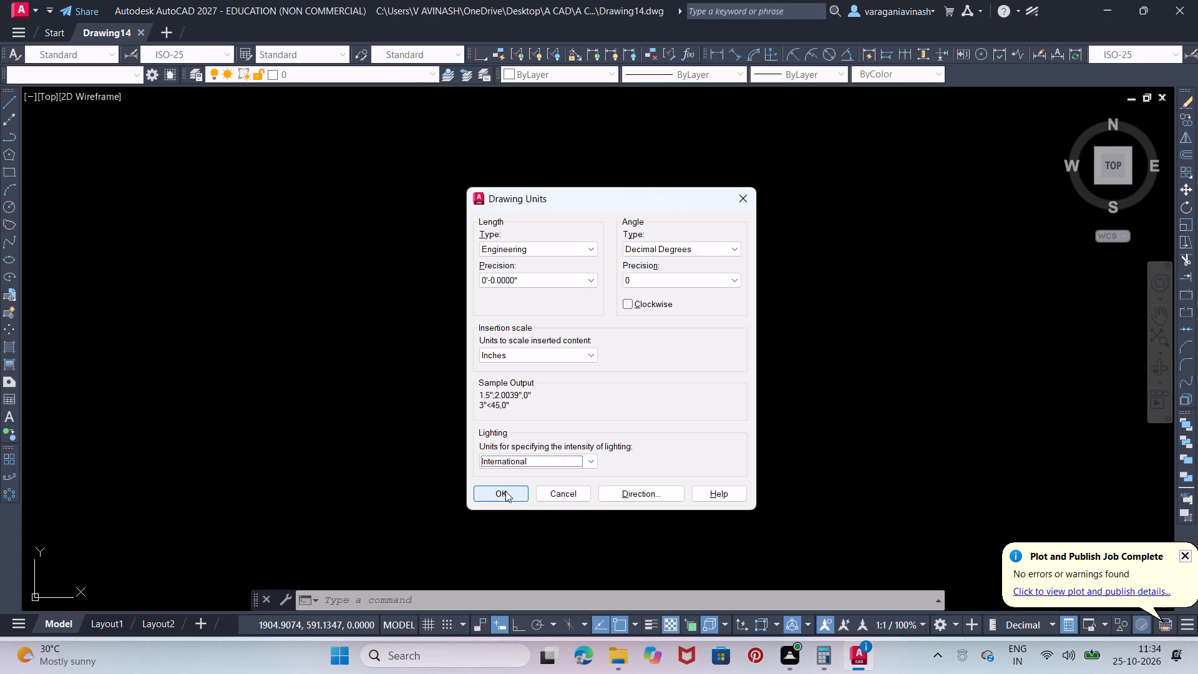
{"action": "left_click", "coordinate": [505, 491]}
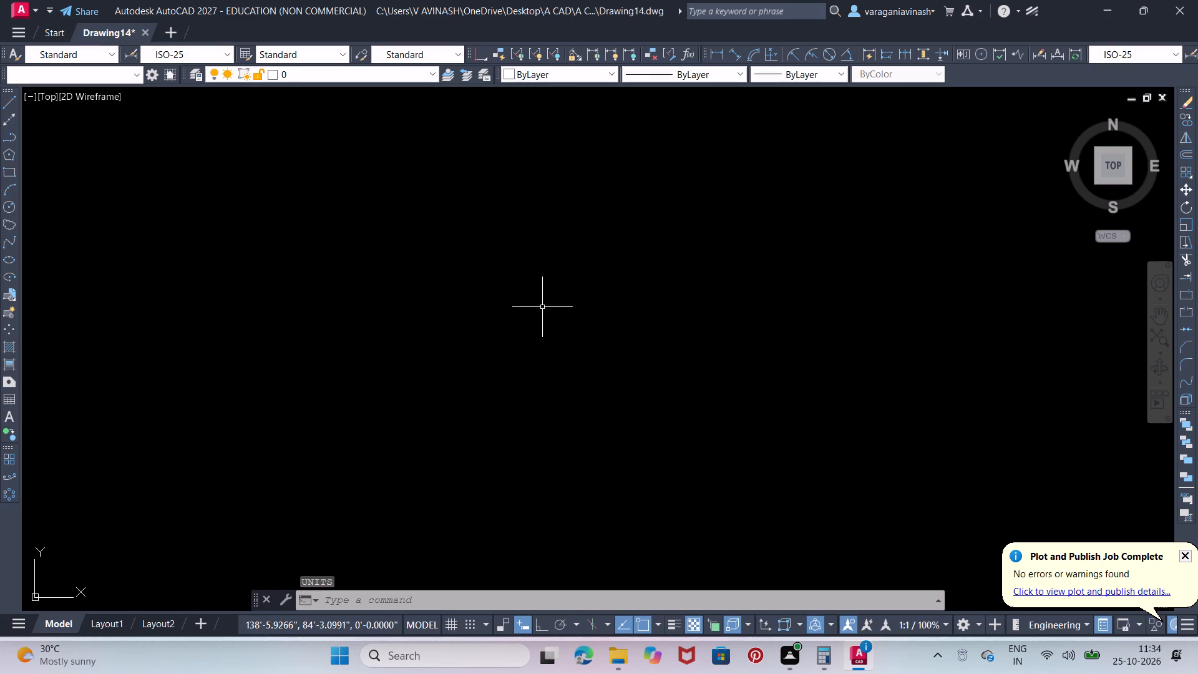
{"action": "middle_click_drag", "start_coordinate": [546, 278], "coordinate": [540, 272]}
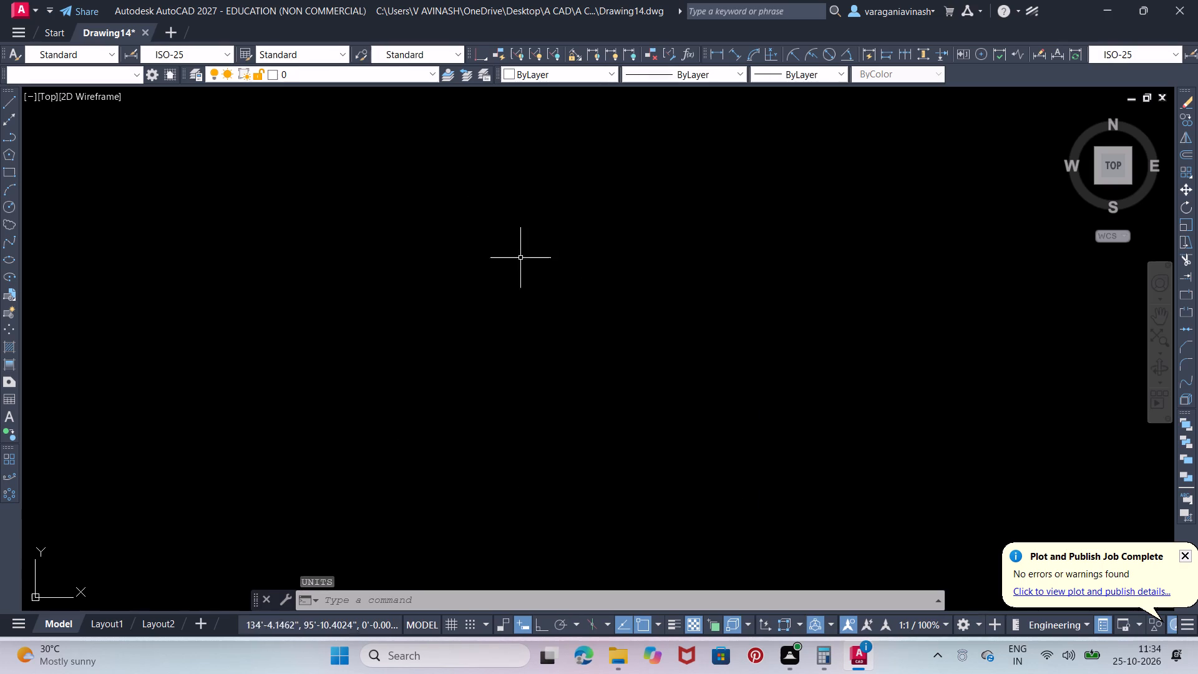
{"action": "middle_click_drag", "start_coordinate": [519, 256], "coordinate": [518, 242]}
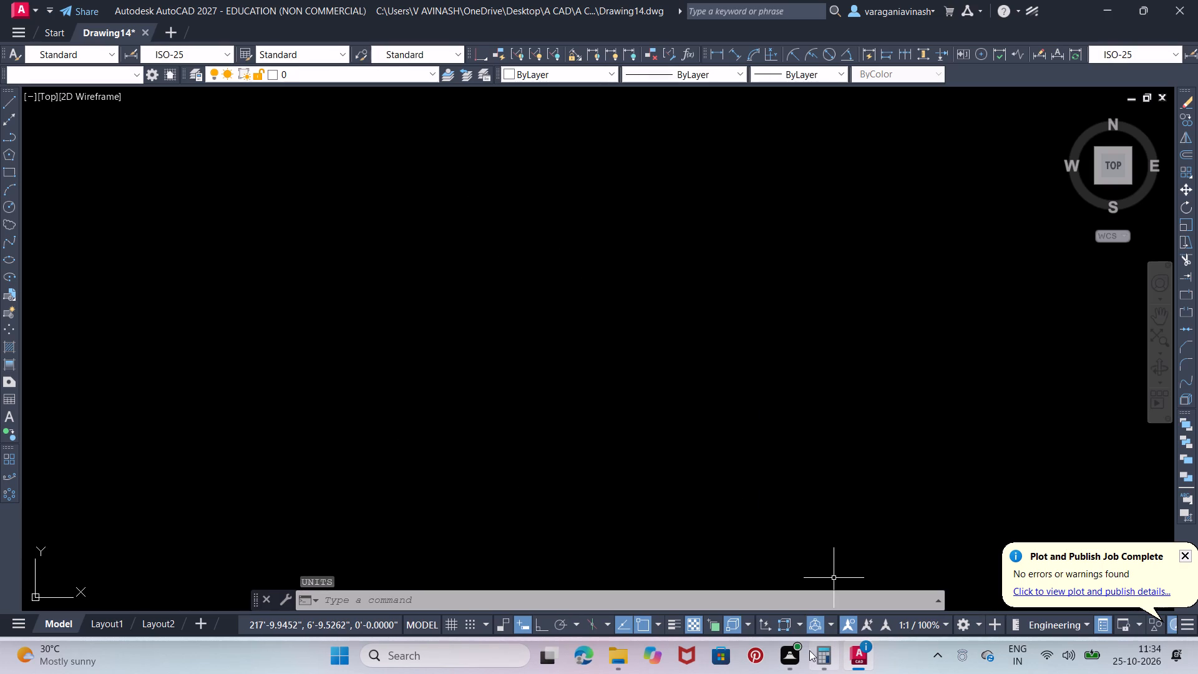
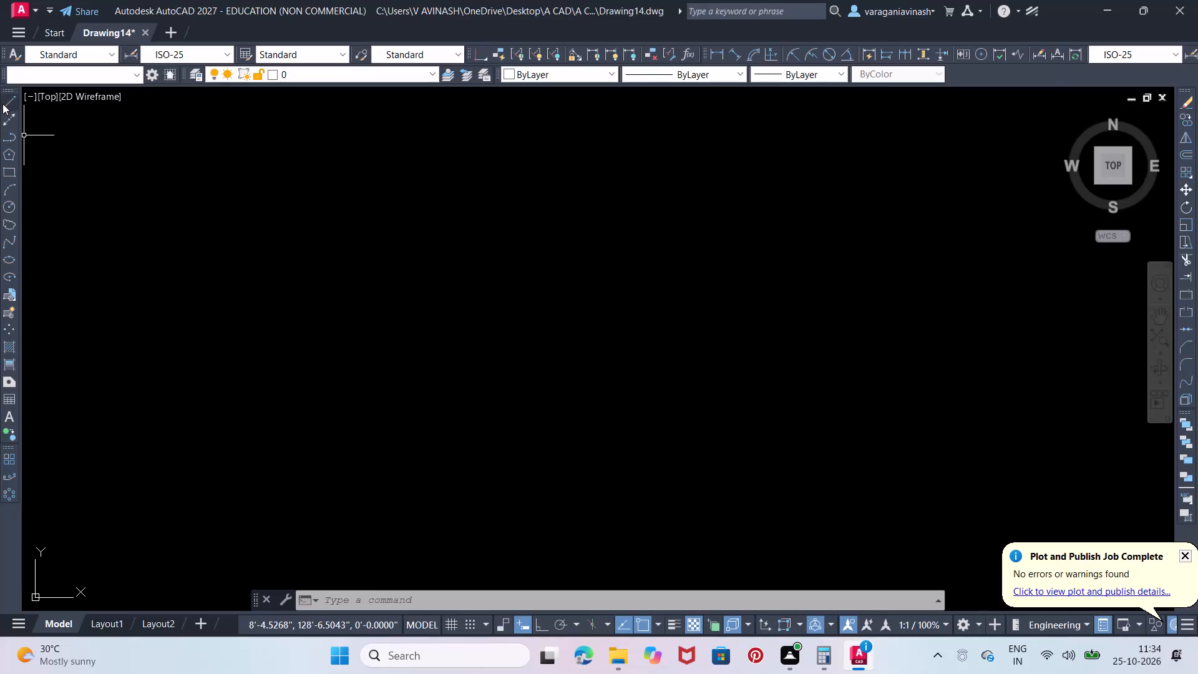
Modify the ISO-25 dimension style's primary units to Engineering format with a period as the decimal separator.
{"action": "left_click", "coordinate": [2, 104]}
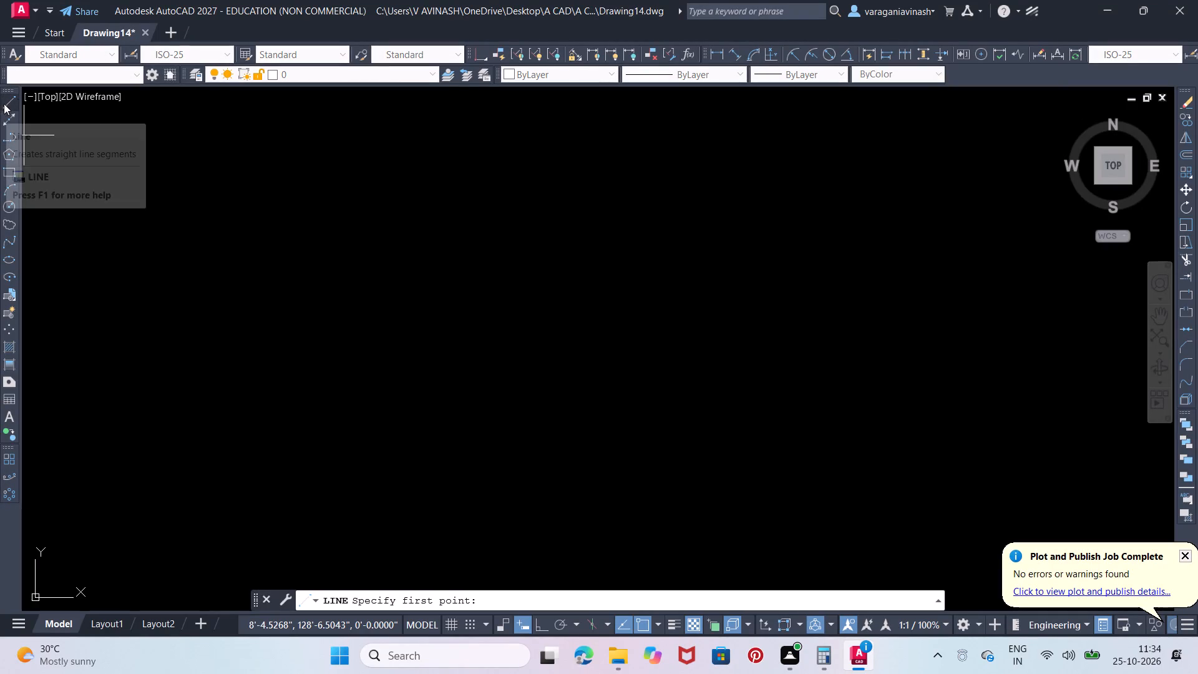
{"action": "key", "text": "Escape"}
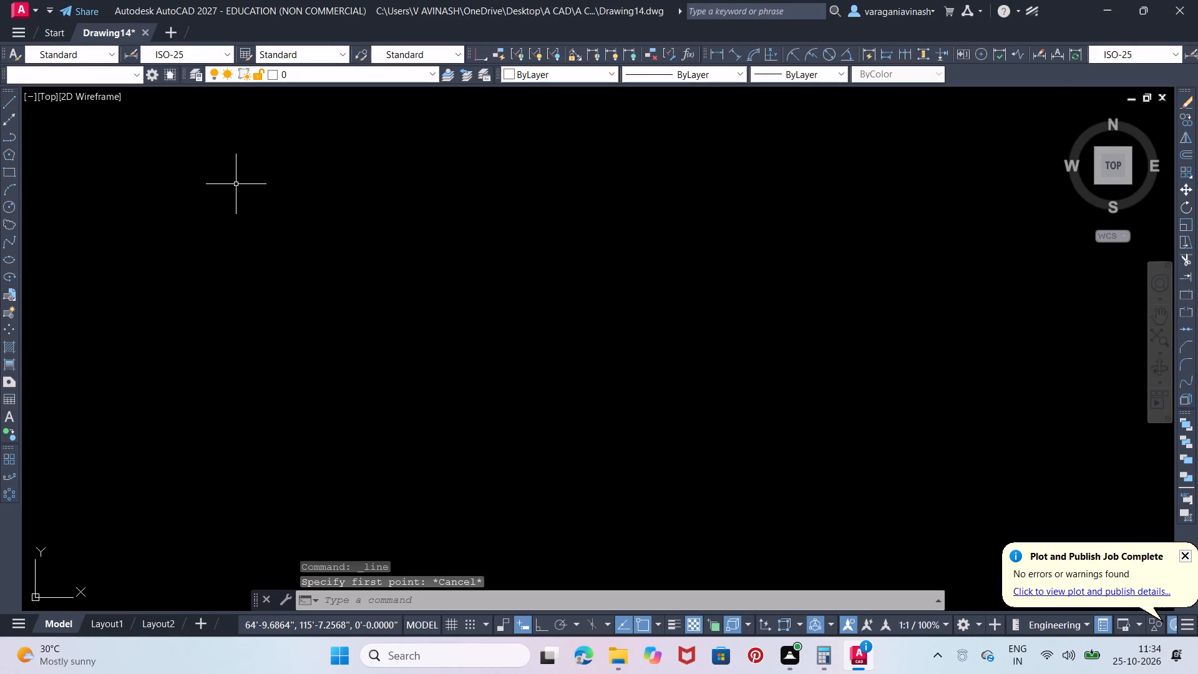
{"action": "key", "text": "d"}
{"action": "key", "text": "Return"}
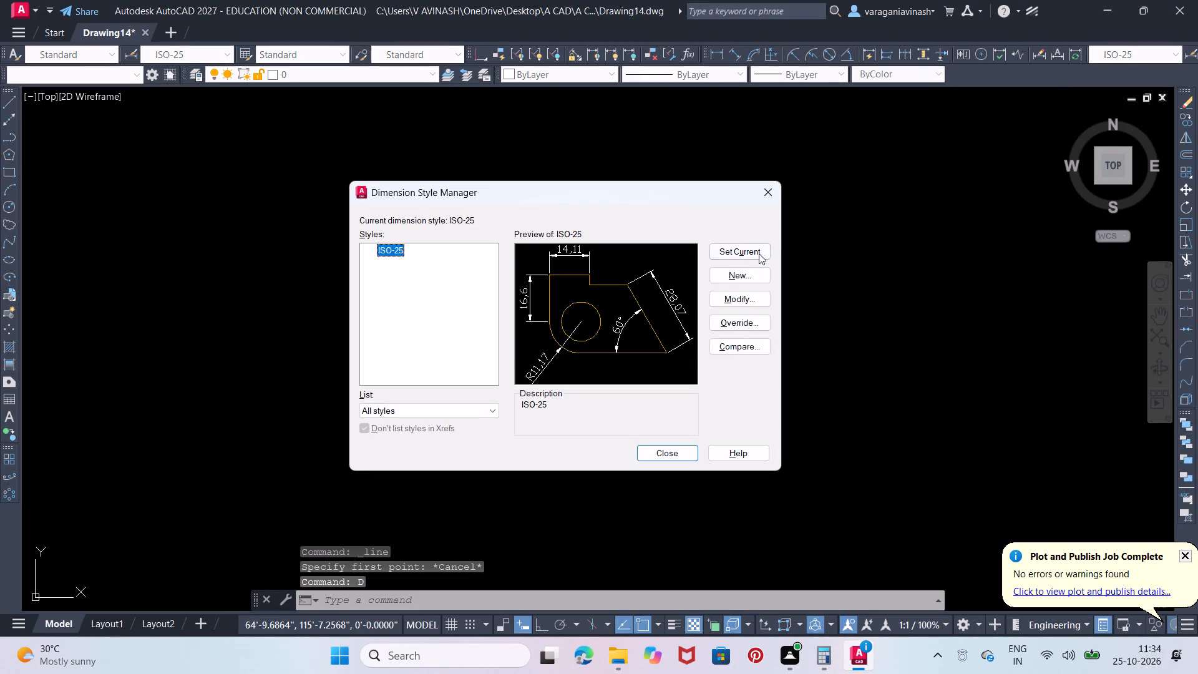
{"action": "left_click", "coordinate": [754, 306]}
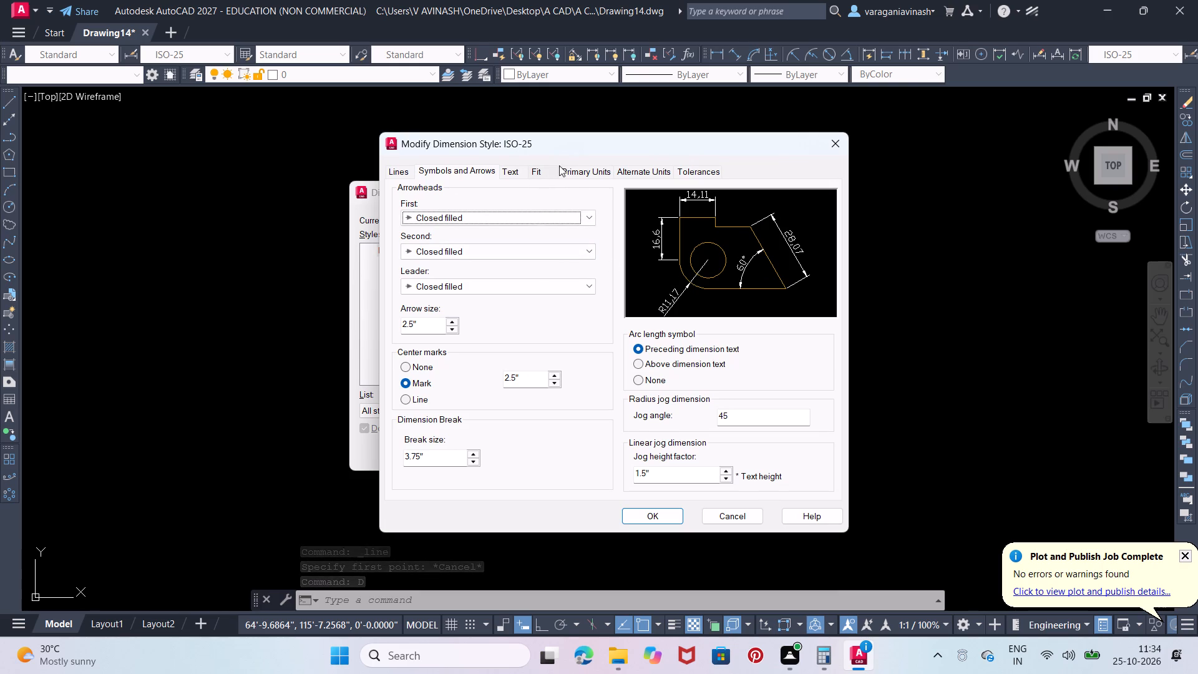
{"action": "left_click", "coordinate": [586, 177]}
{"action": "left_click", "coordinate": [582, 204]}
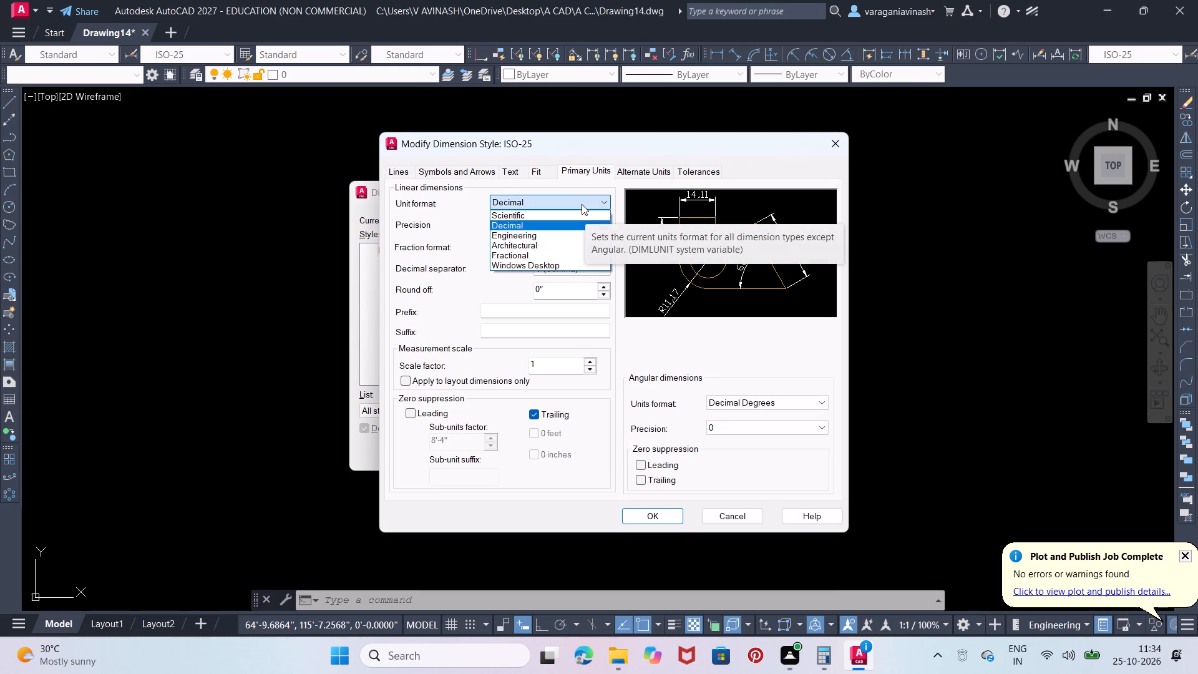
{"action": "left_click", "coordinate": [537, 232]}
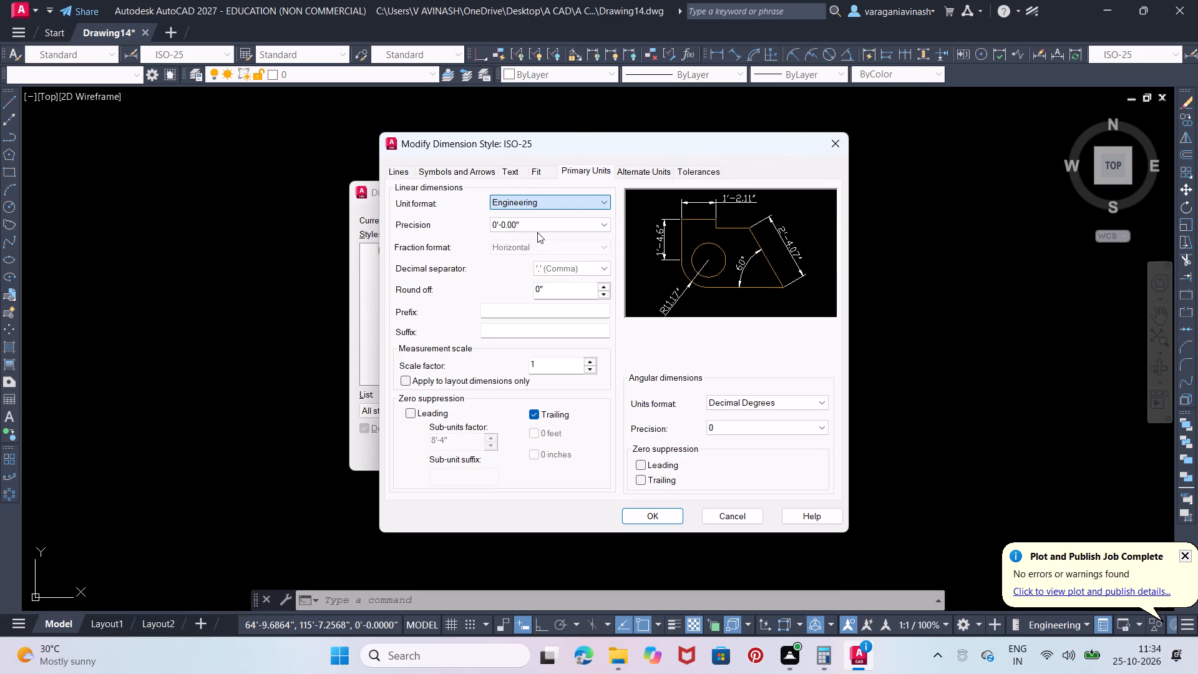
{"action": "left_click", "coordinate": [573, 205]}
{"action": "left_click", "coordinate": [557, 225]}
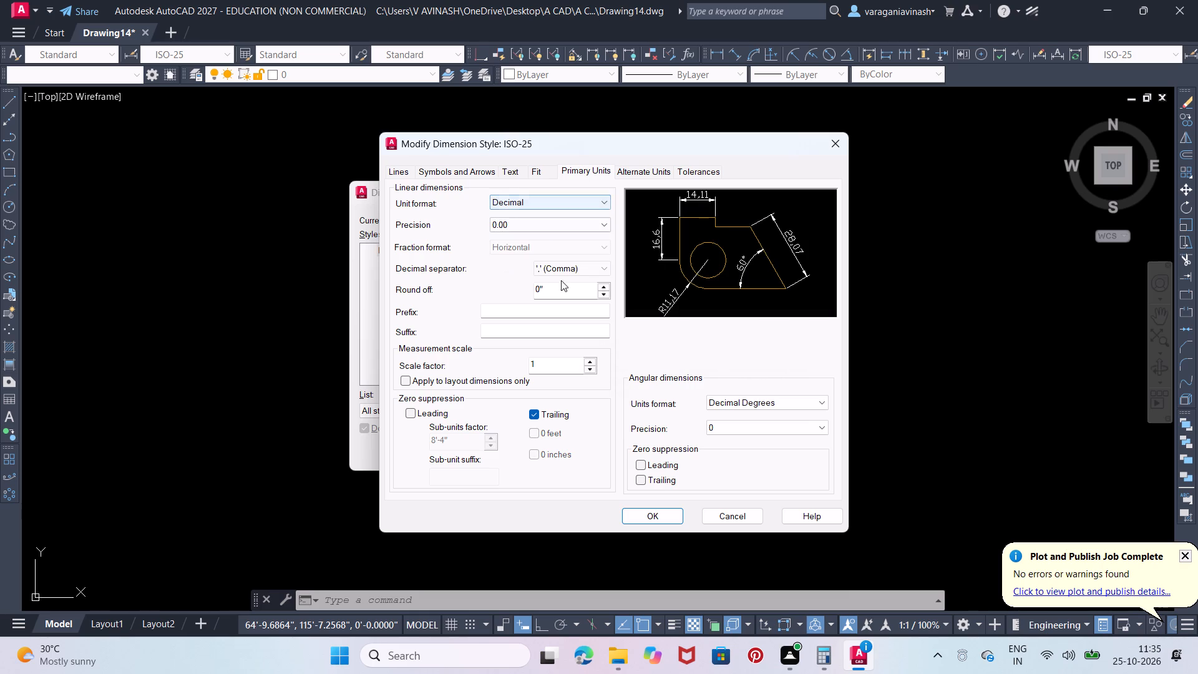
{"action": "left_click", "coordinate": [582, 262]}
{"action": "left_click", "coordinate": [573, 286]}
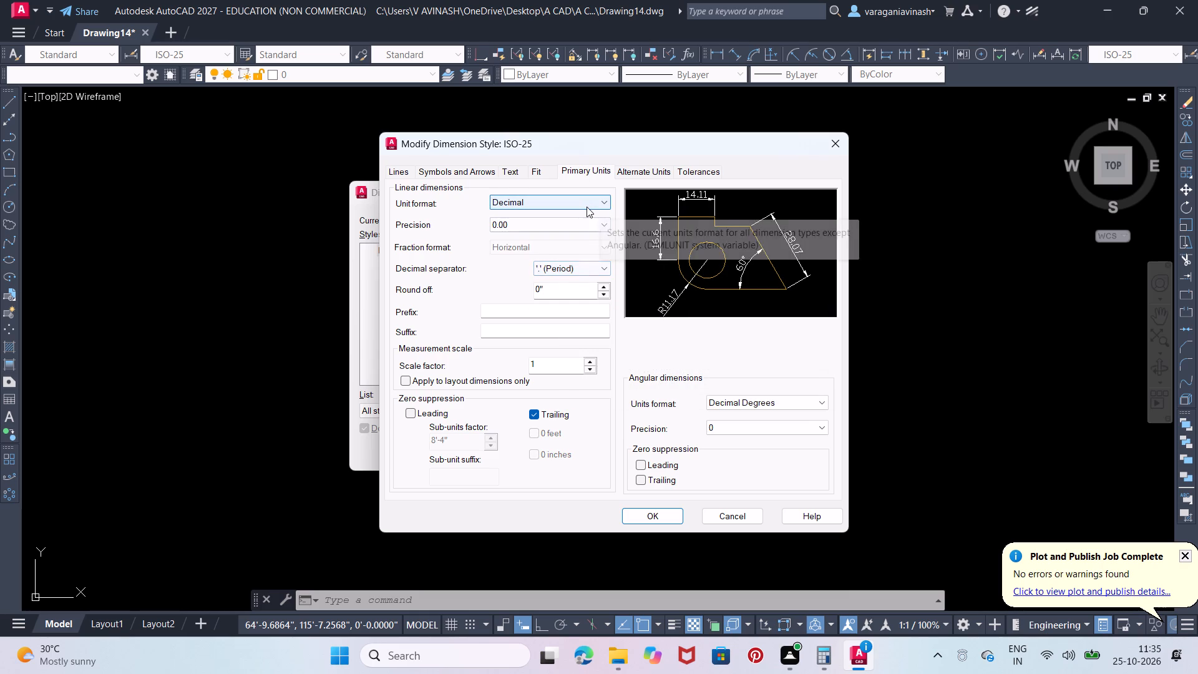
{"action": "left_click", "coordinate": [587, 207]}
{"action": "left_click", "coordinate": [585, 238]}
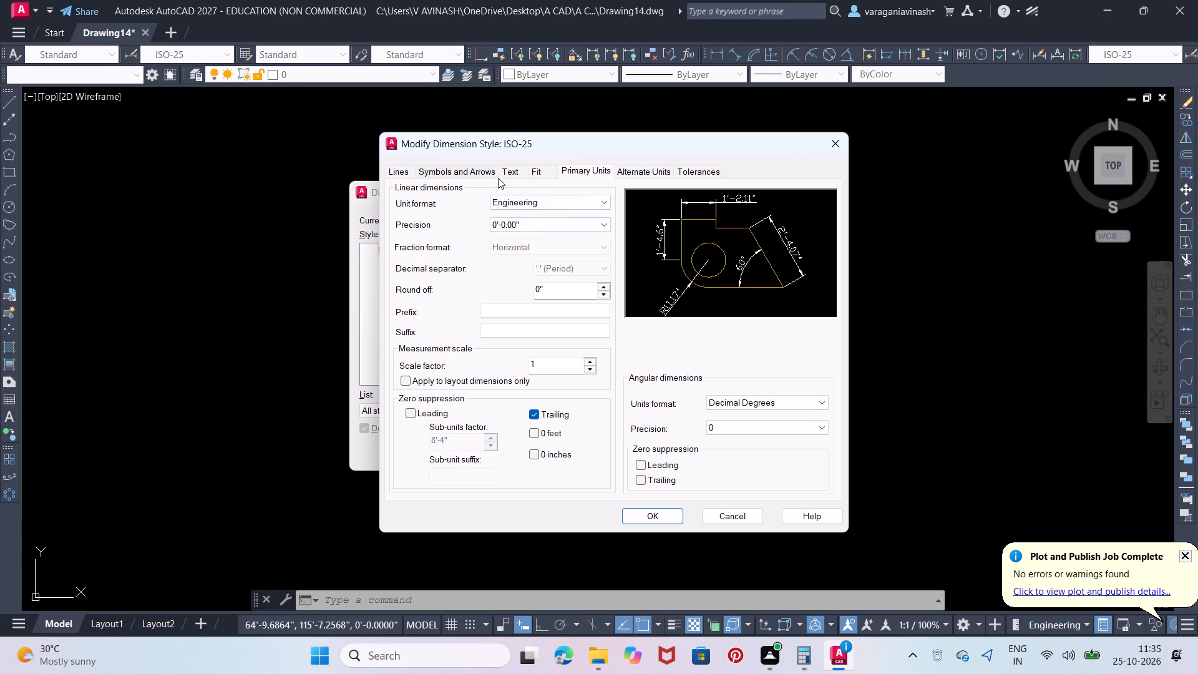
Set the Standard text style's font to Times New Roman, save the ISO-25 dimension style changes and make that style current.
{"action": "left_click", "coordinate": [527, 172]}
{"action": "left_click", "coordinate": [600, 211]}
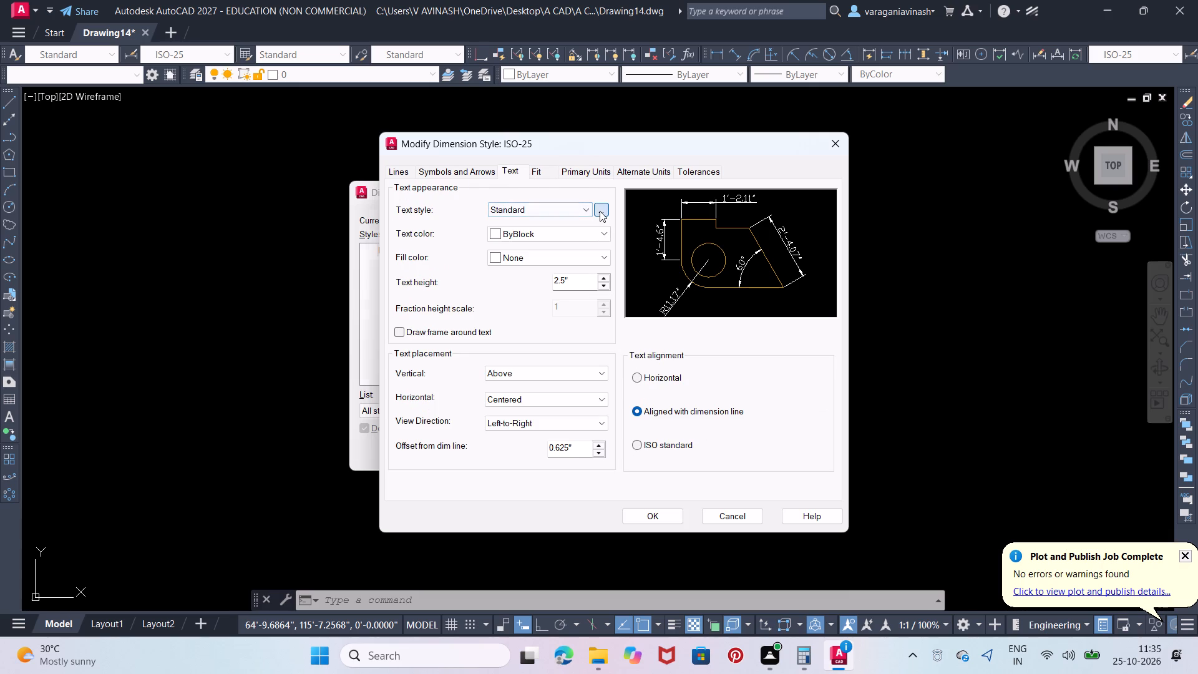
{"action": "left_click", "coordinate": [598, 281]}
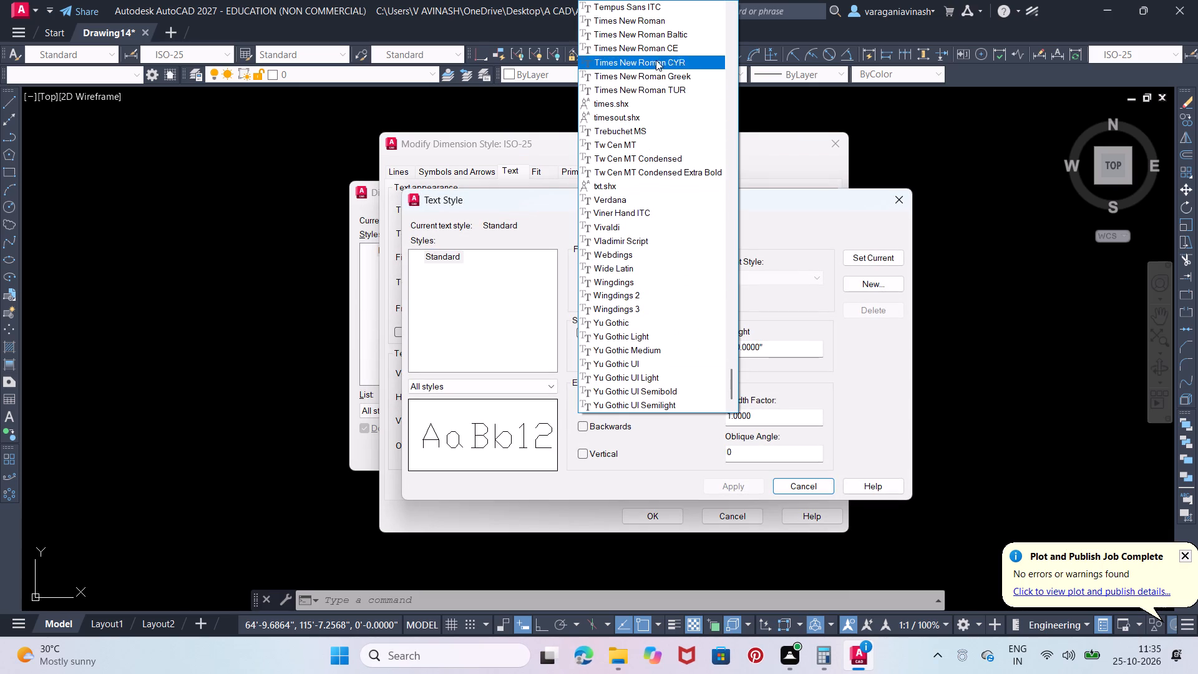
{"action": "left_click", "coordinate": [679, 22]}
{"action": "left_click", "coordinate": [719, 489]}
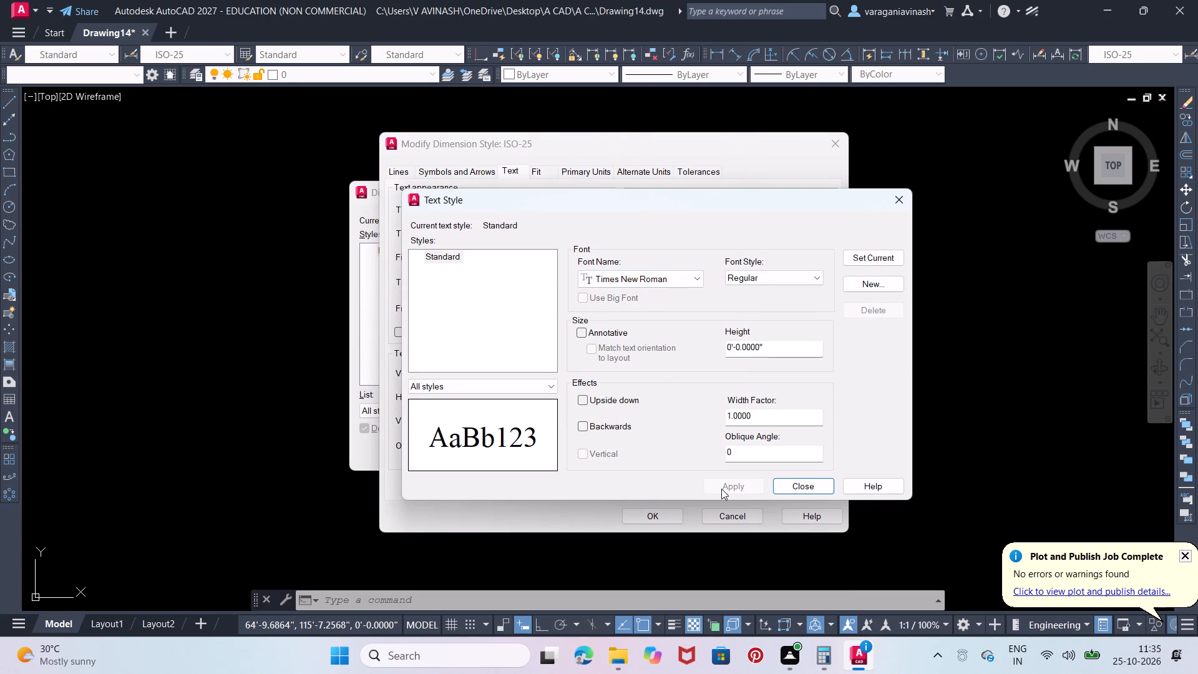
{"action": "left_click", "coordinate": [787, 490]}
{"action": "left_click", "coordinate": [664, 517]}
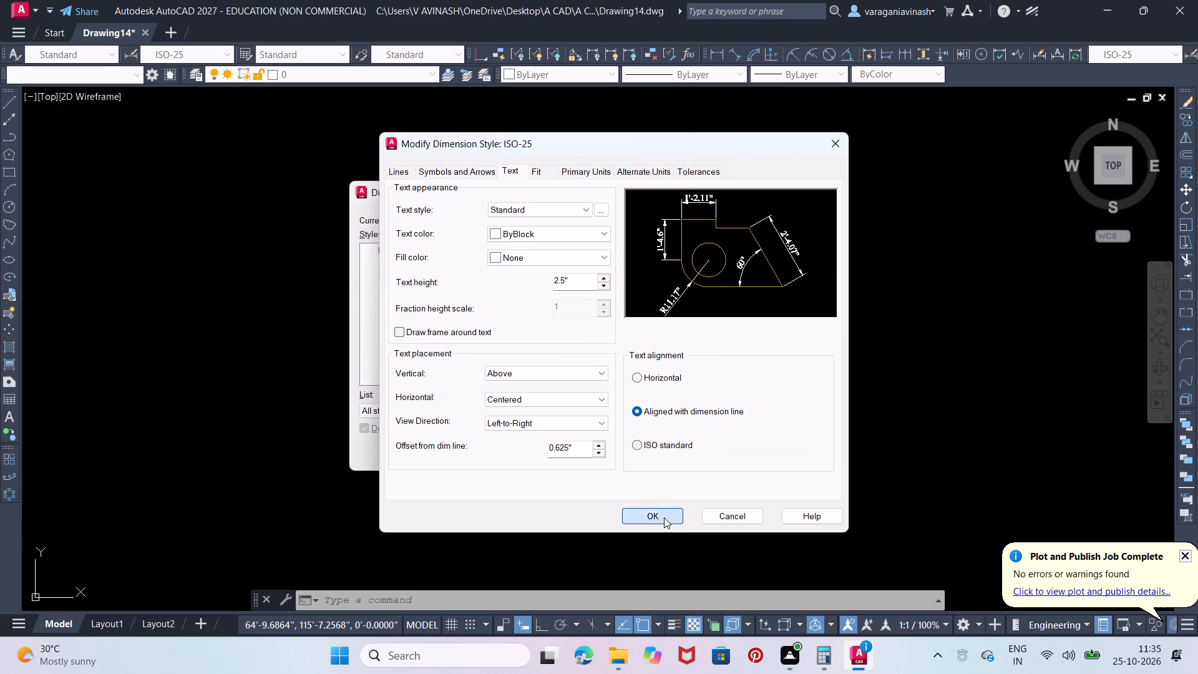
{"action": "left_click", "coordinate": [728, 253]}
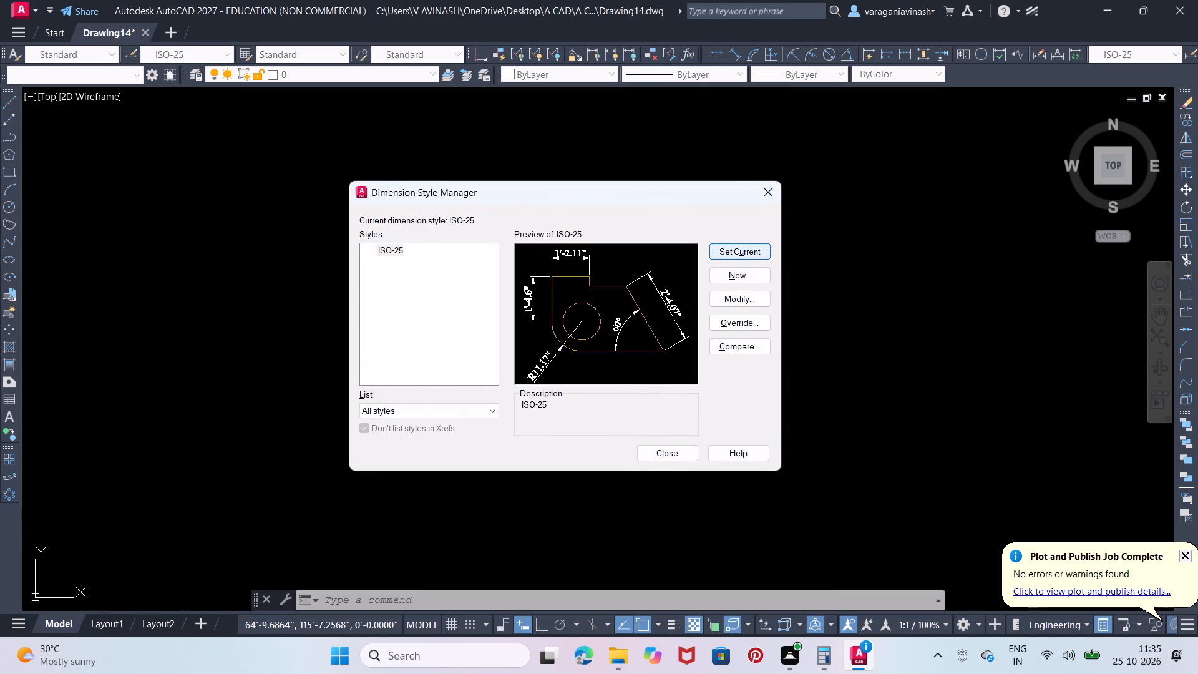
{"action": "left_click", "coordinate": [678, 455]}
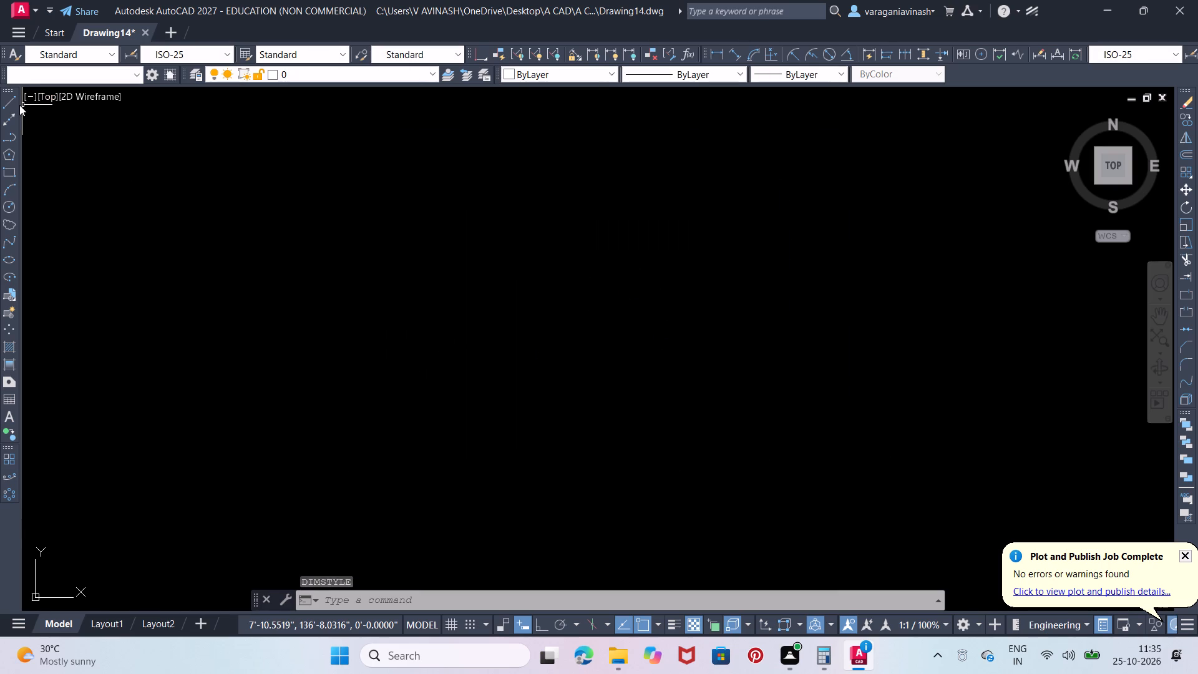
Turn on Ortho mode for the drawing.
{"action": "middle_click_drag", "start_coordinate": [352, 258], "coordinate": [361, 302]}
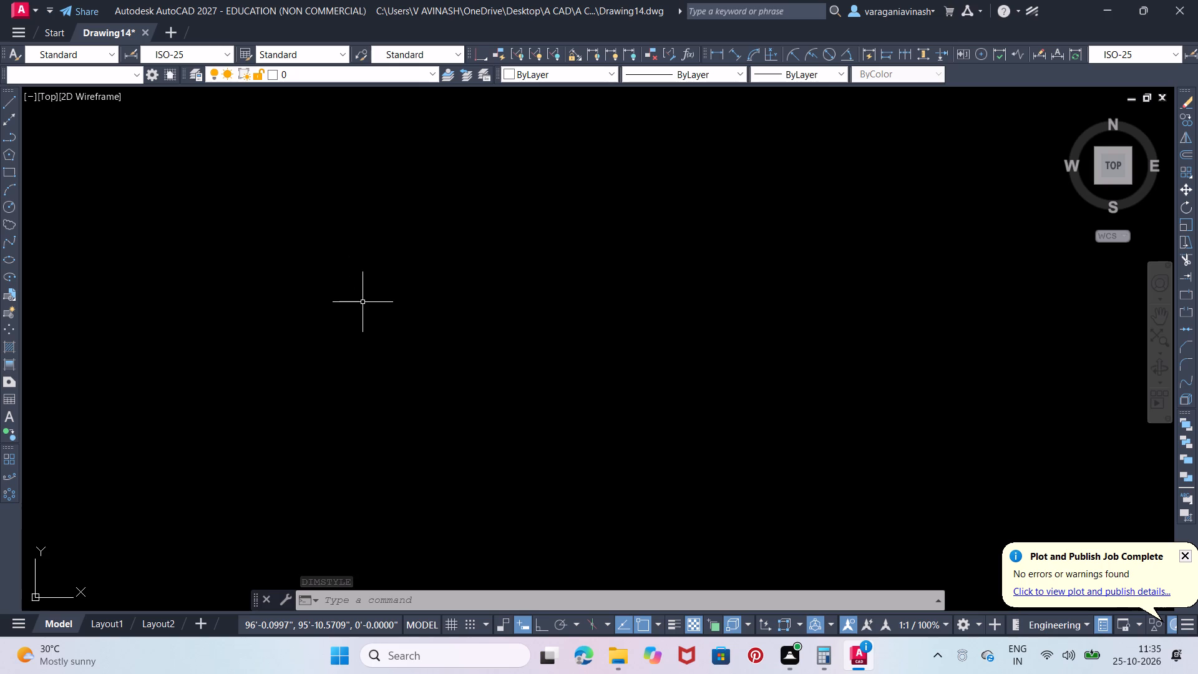
{"action": "key", "text": "F8"}
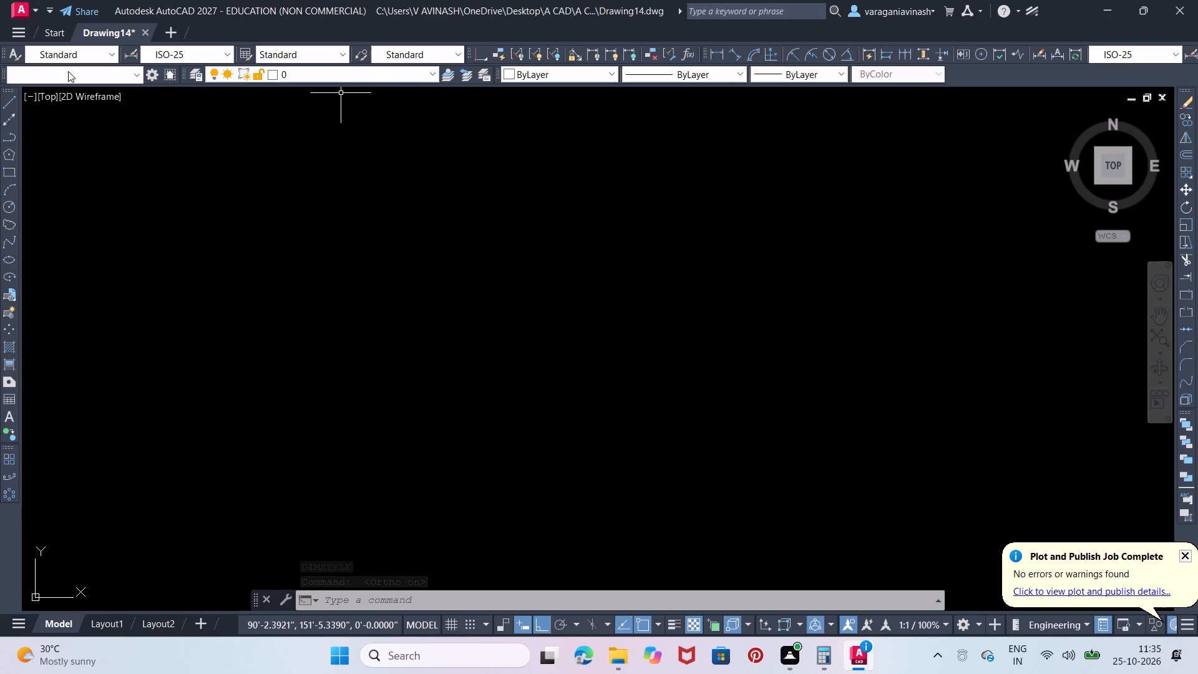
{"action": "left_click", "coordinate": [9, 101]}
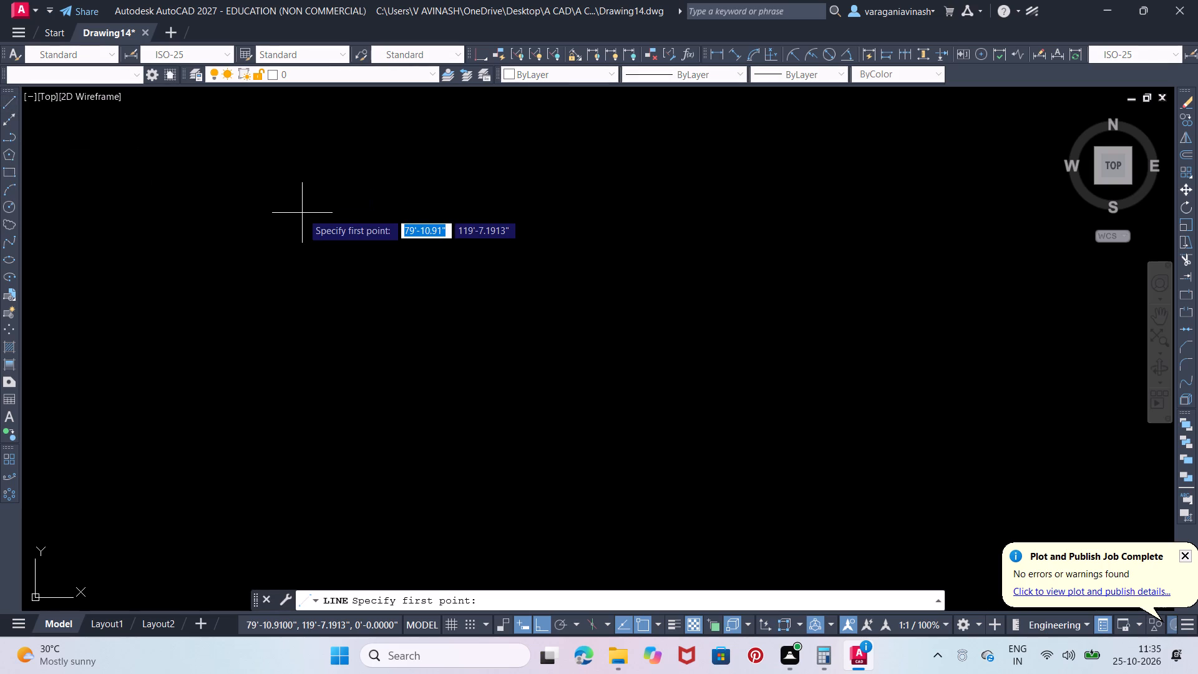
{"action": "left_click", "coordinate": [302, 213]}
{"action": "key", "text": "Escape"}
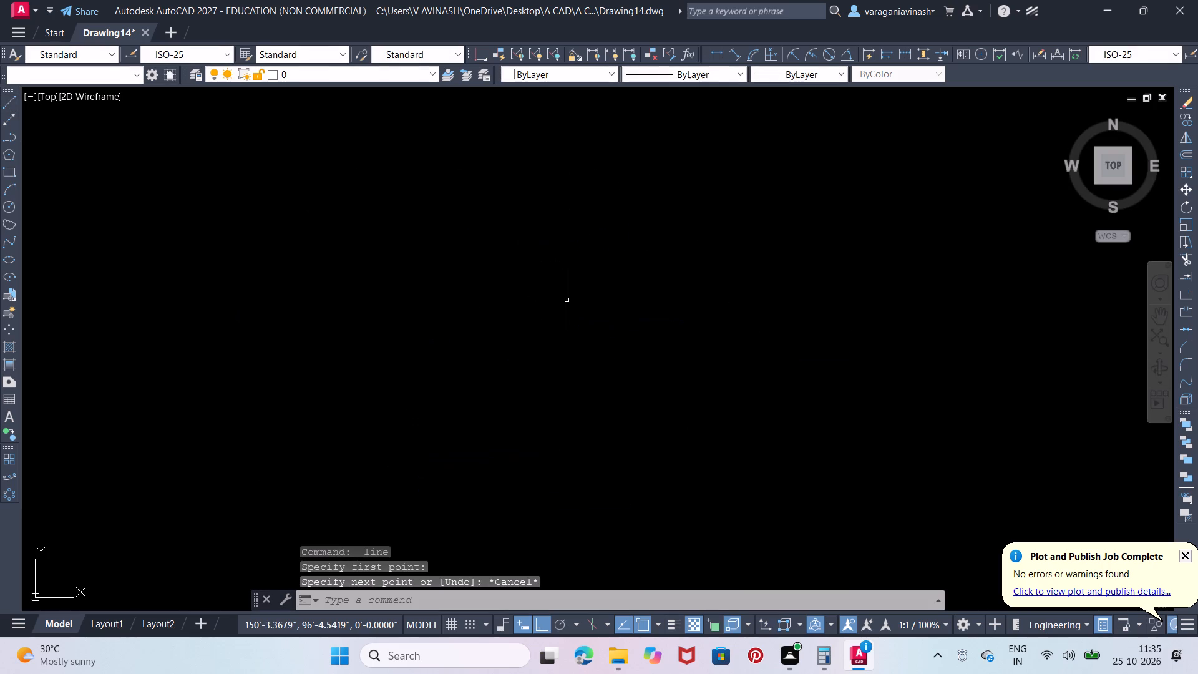
Dismiss the plot and publish notification.
{"action": "left_click", "coordinate": [1179, 557]}
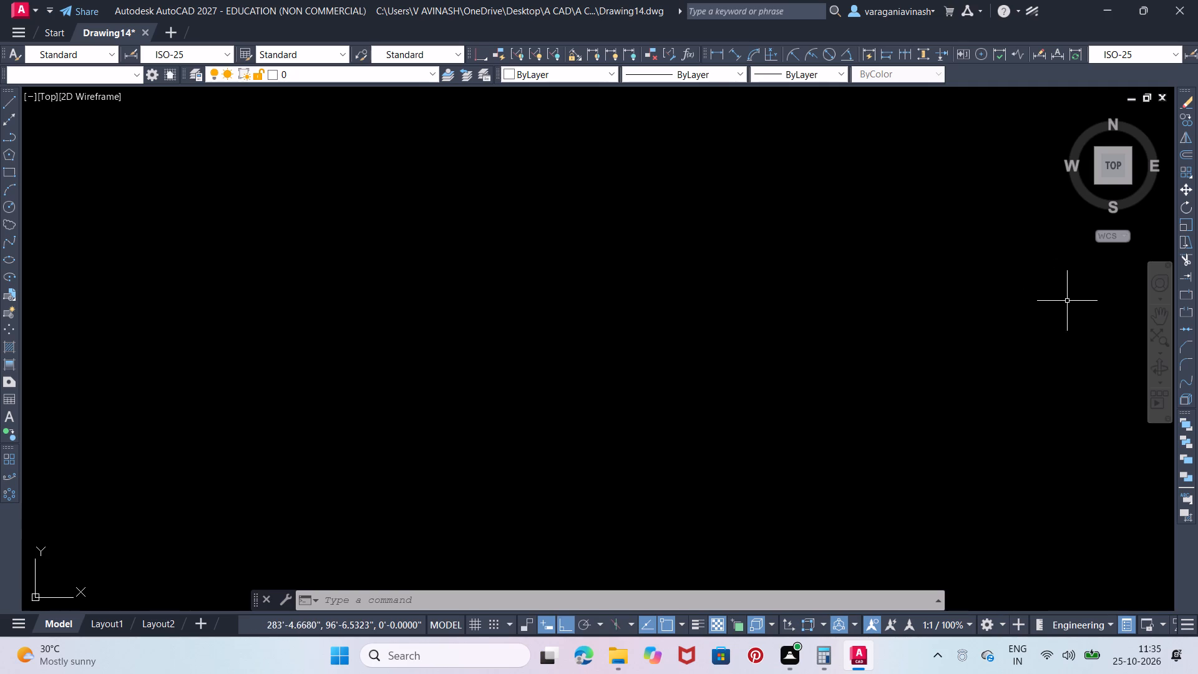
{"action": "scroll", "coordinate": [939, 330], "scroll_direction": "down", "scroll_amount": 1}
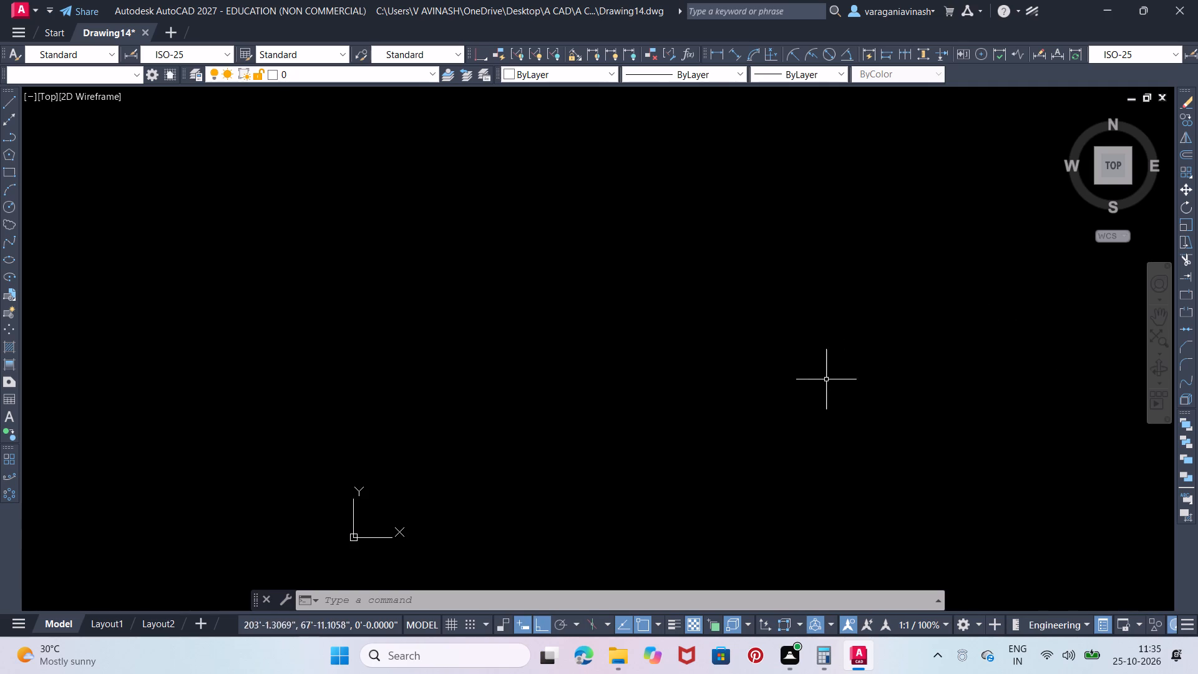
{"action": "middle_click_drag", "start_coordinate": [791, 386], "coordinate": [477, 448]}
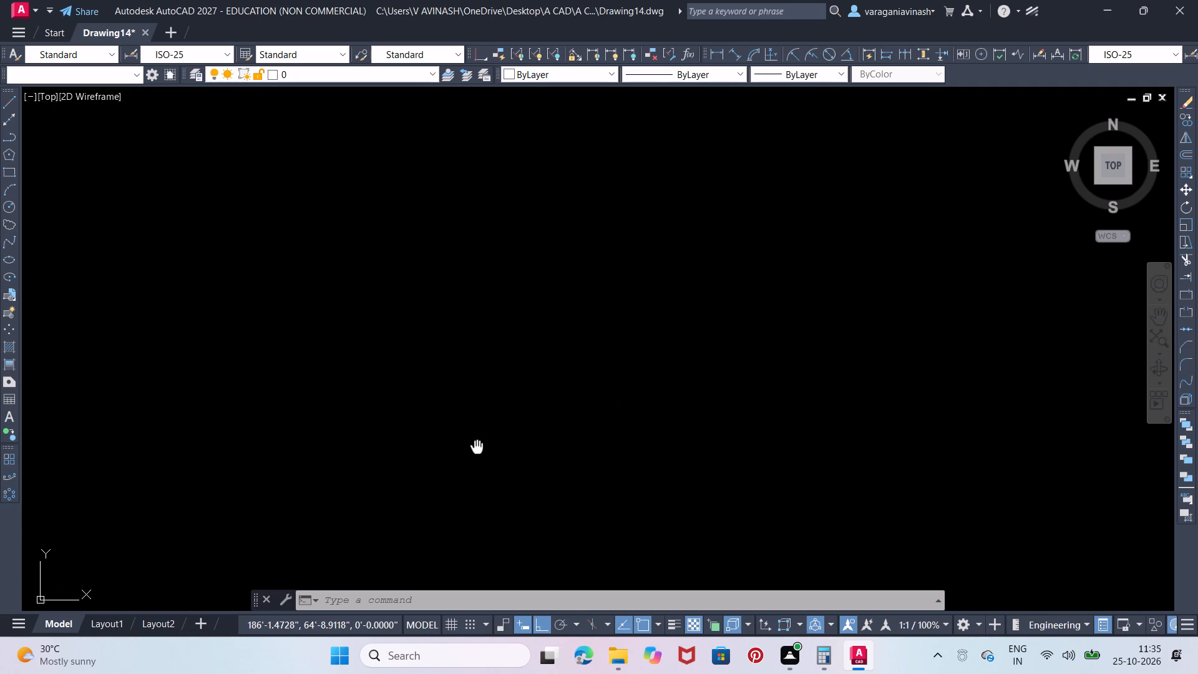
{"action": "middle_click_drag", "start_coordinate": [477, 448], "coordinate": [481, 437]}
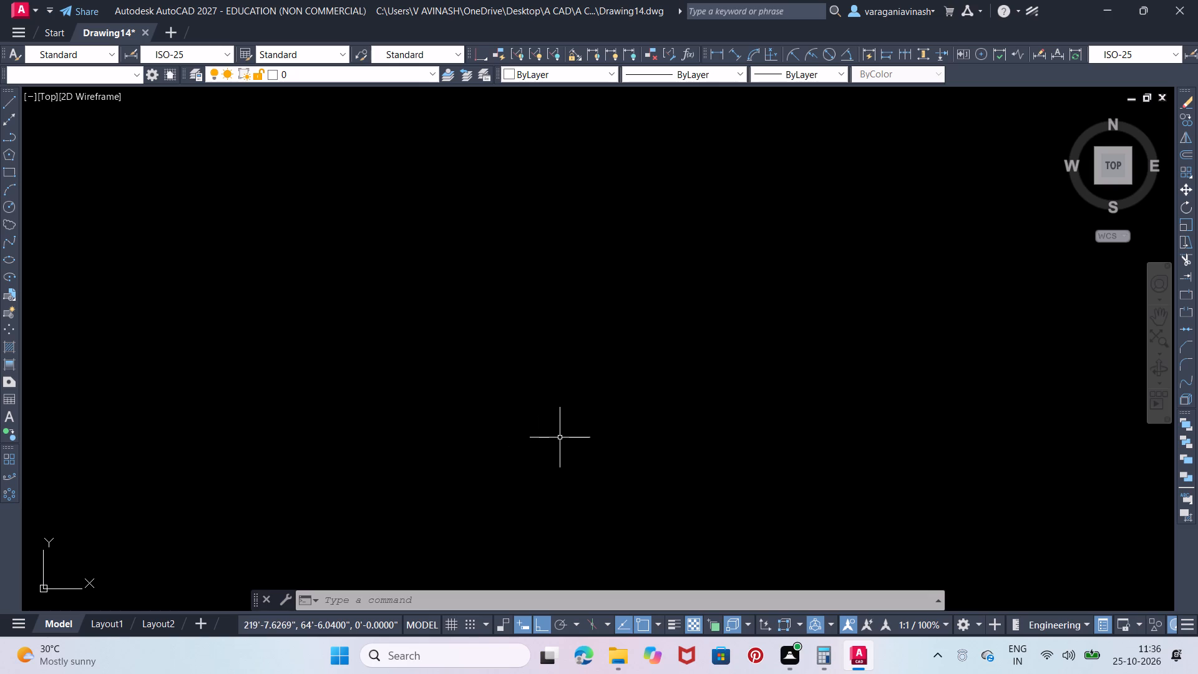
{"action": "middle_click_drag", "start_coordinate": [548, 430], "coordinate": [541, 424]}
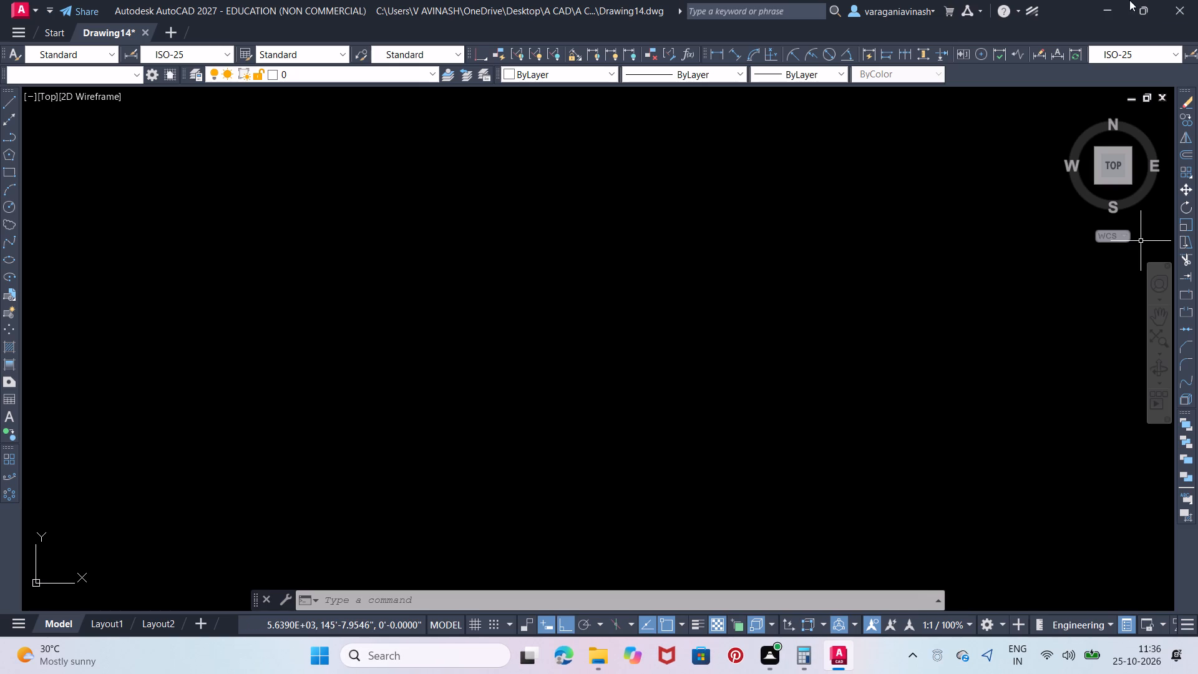
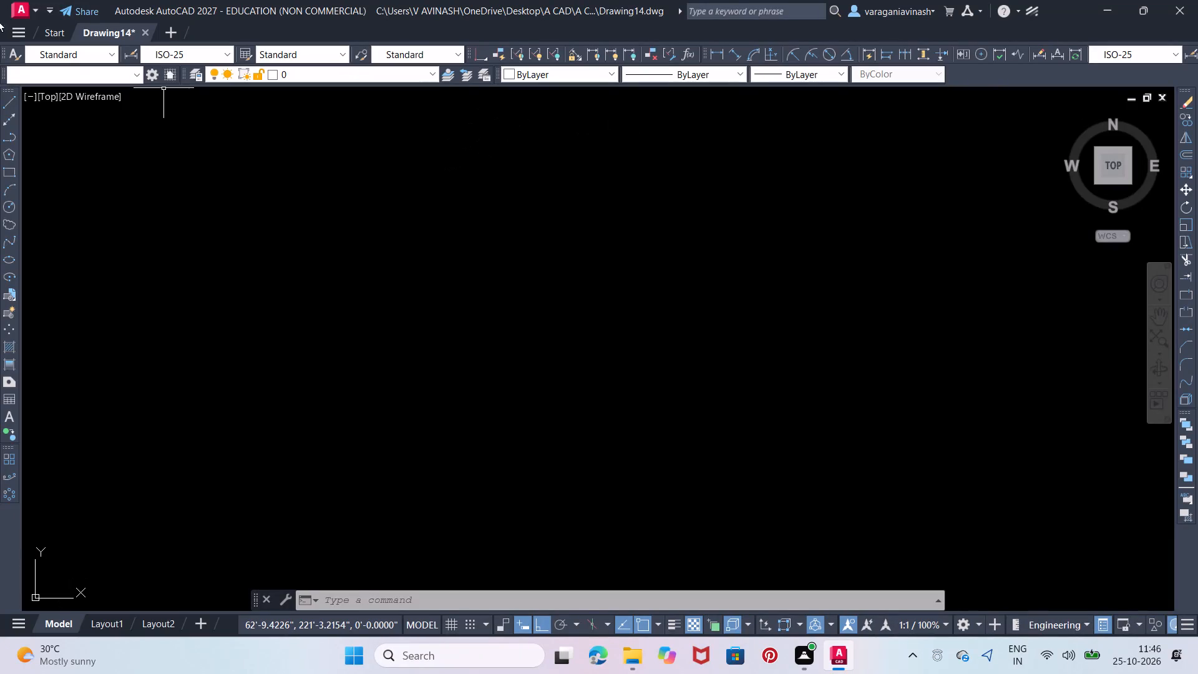
Draw a closed rectangular outline with lines, 11' wide and 12' high.
{"action": "left_click", "coordinate": [11, 103]}
{"action": "left_click", "coordinate": [289, 183]}
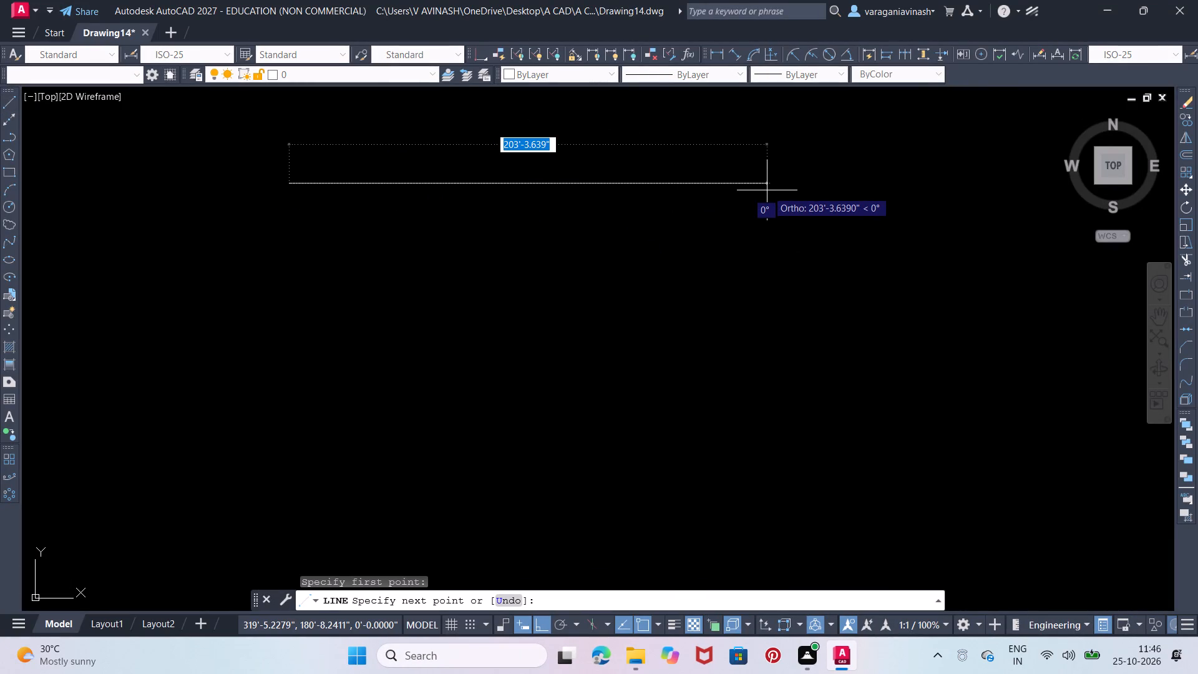
{"action": "type", "text": "11'"}
{"action": "key", "text": "Return"}
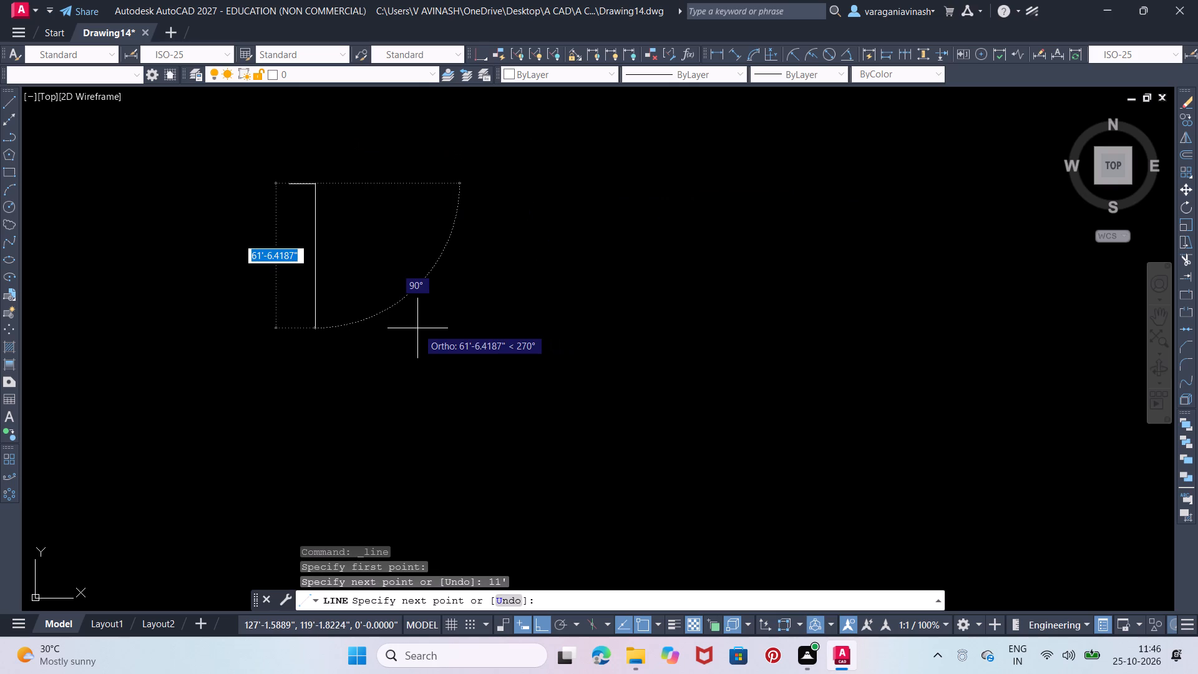
{"action": "type", "text": "12'"}
{"action": "key", "text": "Return"}
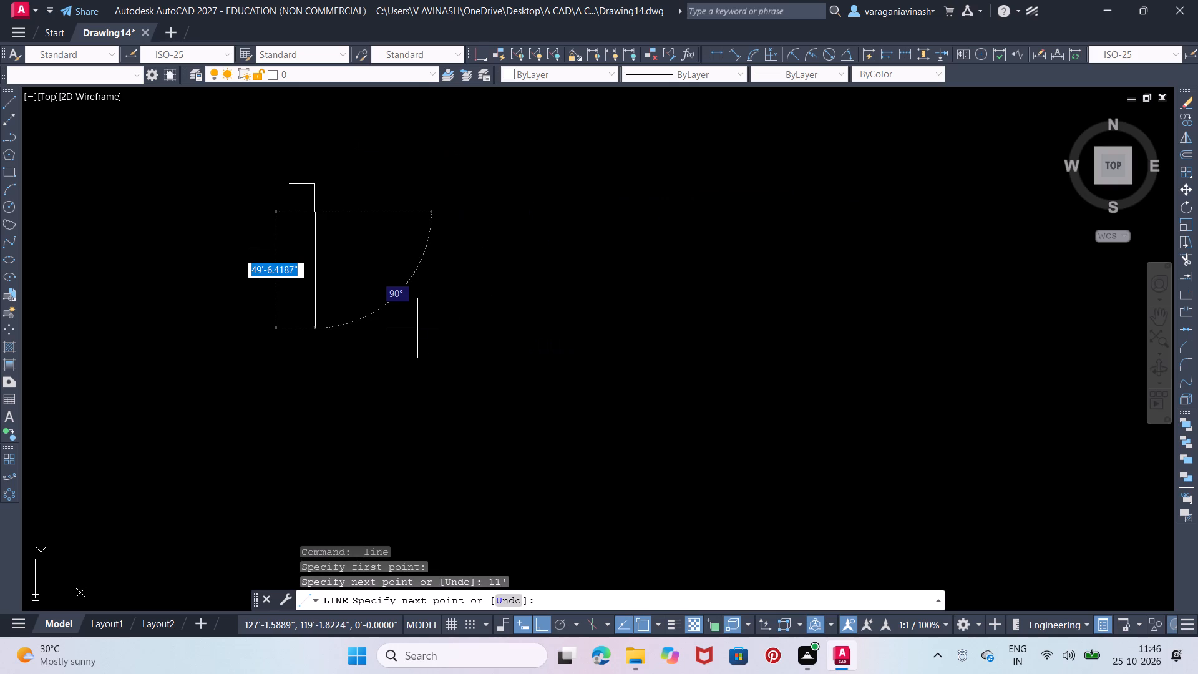
{"action": "scroll", "coordinate": [315, 190], "scroll_direction": "up", "scroll_amount": 3}
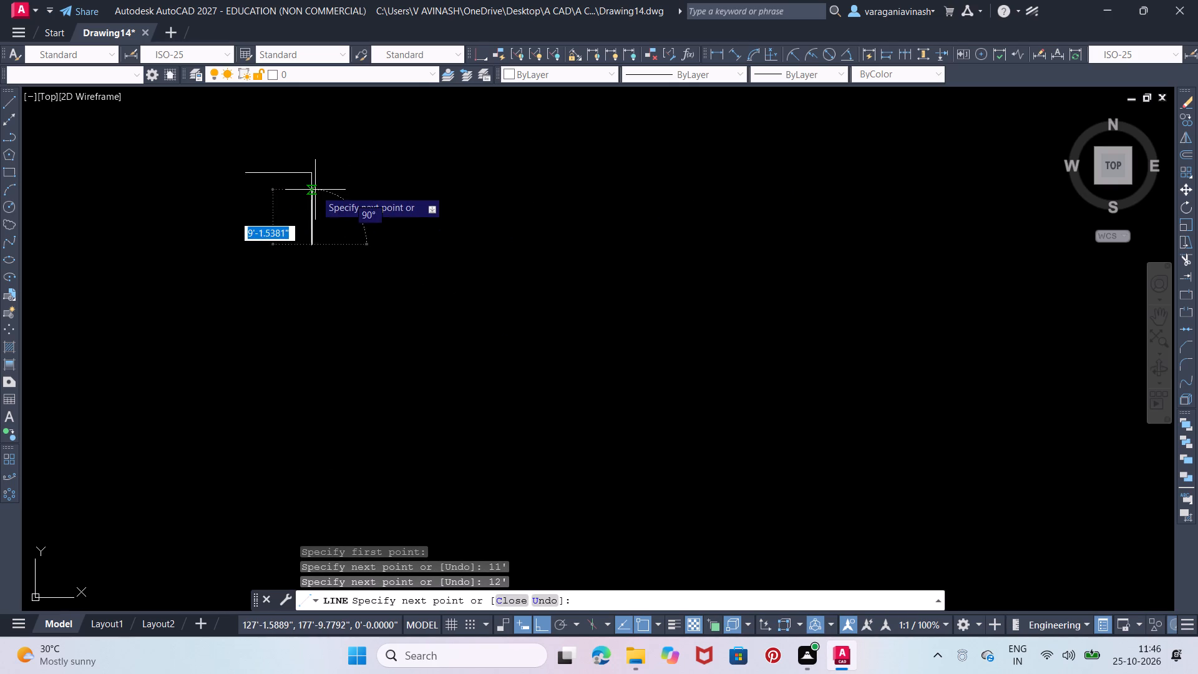
{"action": "scroll", "coordinate": [313, 187], "scroll_direction": "up", "scroll_amount": 1}
{"action": "middle_click_drag", "start_coordinate": [313, 187], "coordinate": [491, 187]}
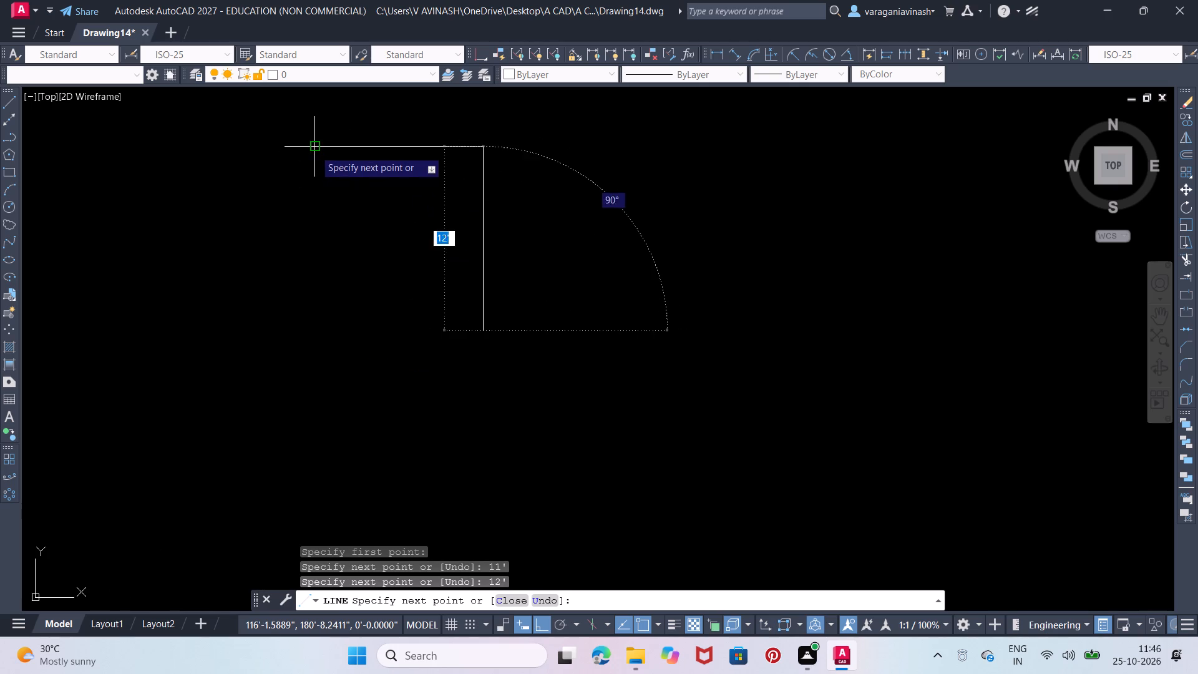
{"action": "left_click", "coordinate": [314, 197]}
{"action": "left_click", "coordinate": [313, 146]}
{"action": "right_click", "coordinate": [313, 146]}
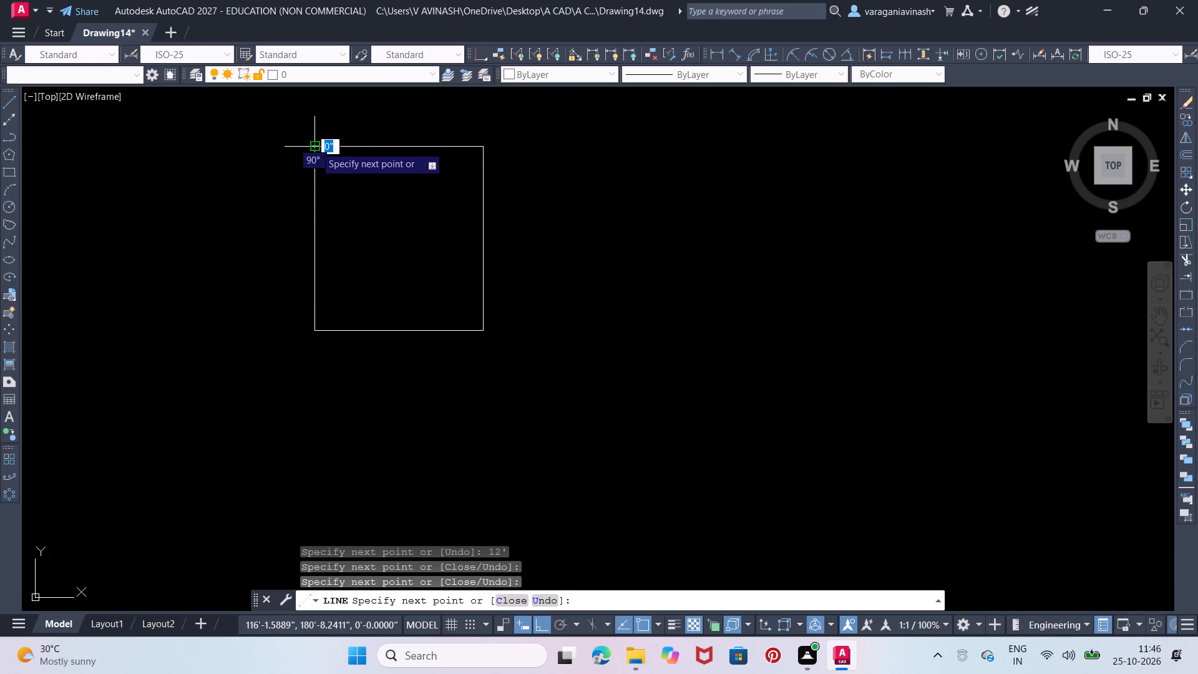
{"action": "left_click", "coordinate": [341, 154]}
Offset all four sides of the 11' by 12' rectangle outward by 9 inches to form the wall lines.
{"action": "key", "text": "o"}
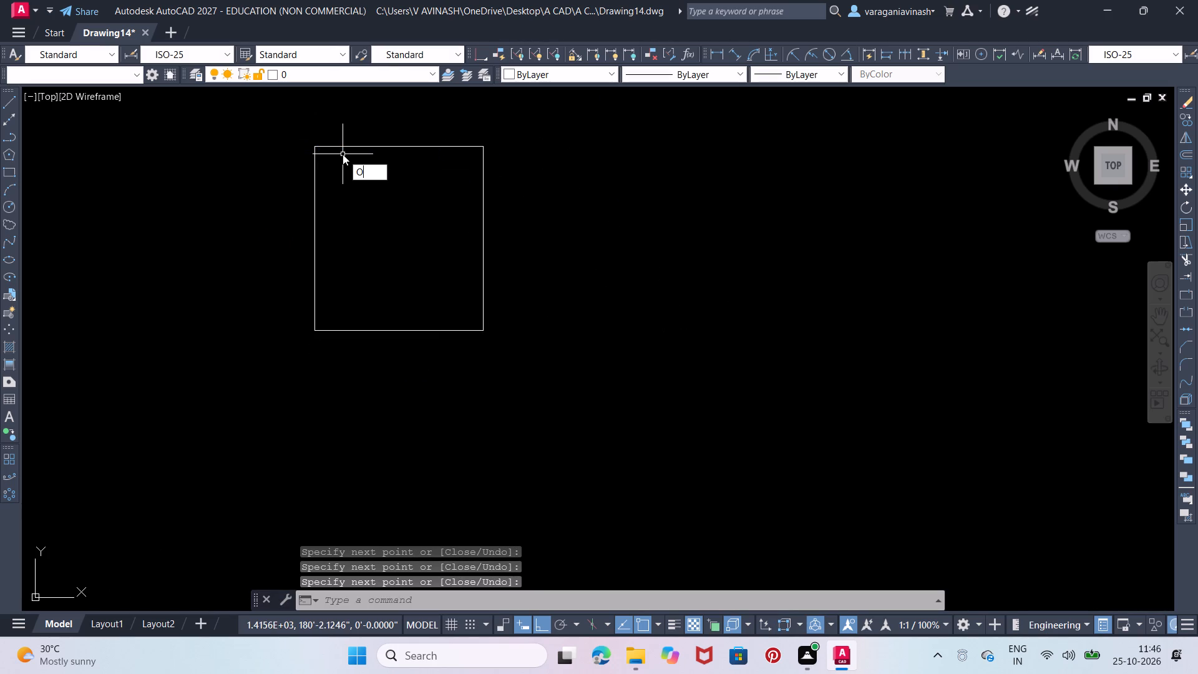
{"action": "key", "text": "Return"}
{"action": "type", "text": "0'8"}
{"action": "key", "text": "BackSpace"}
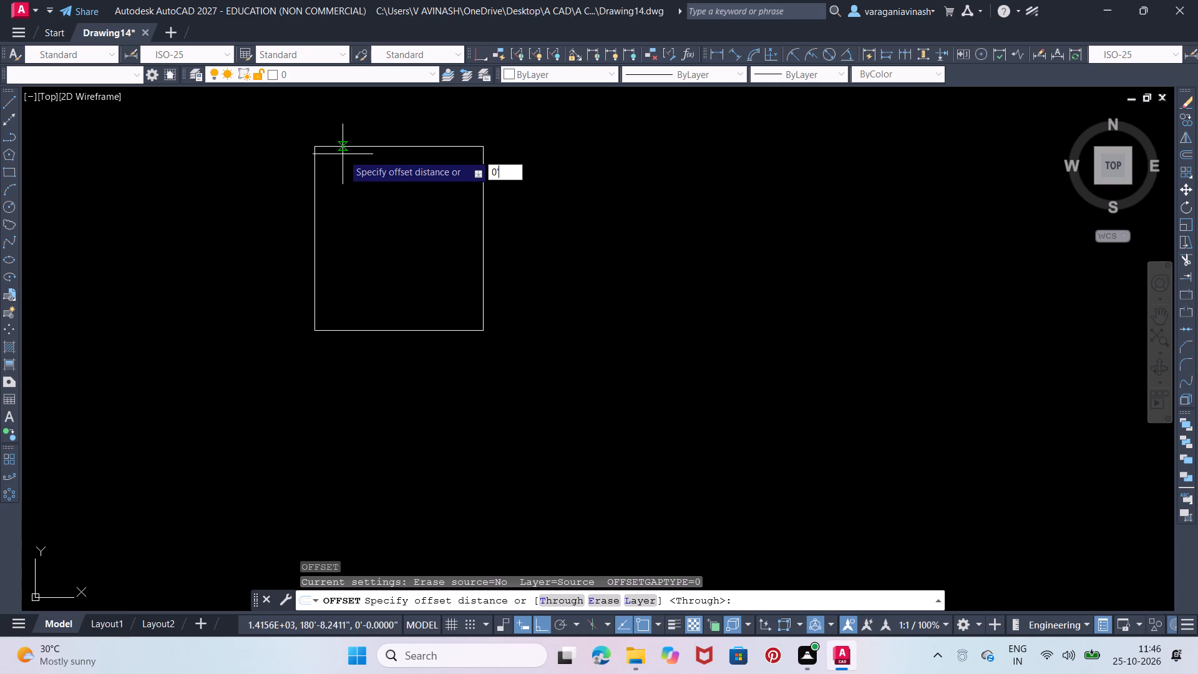
{"action": "key", "text": "9"}
{"action": "key", "text": "Return"}
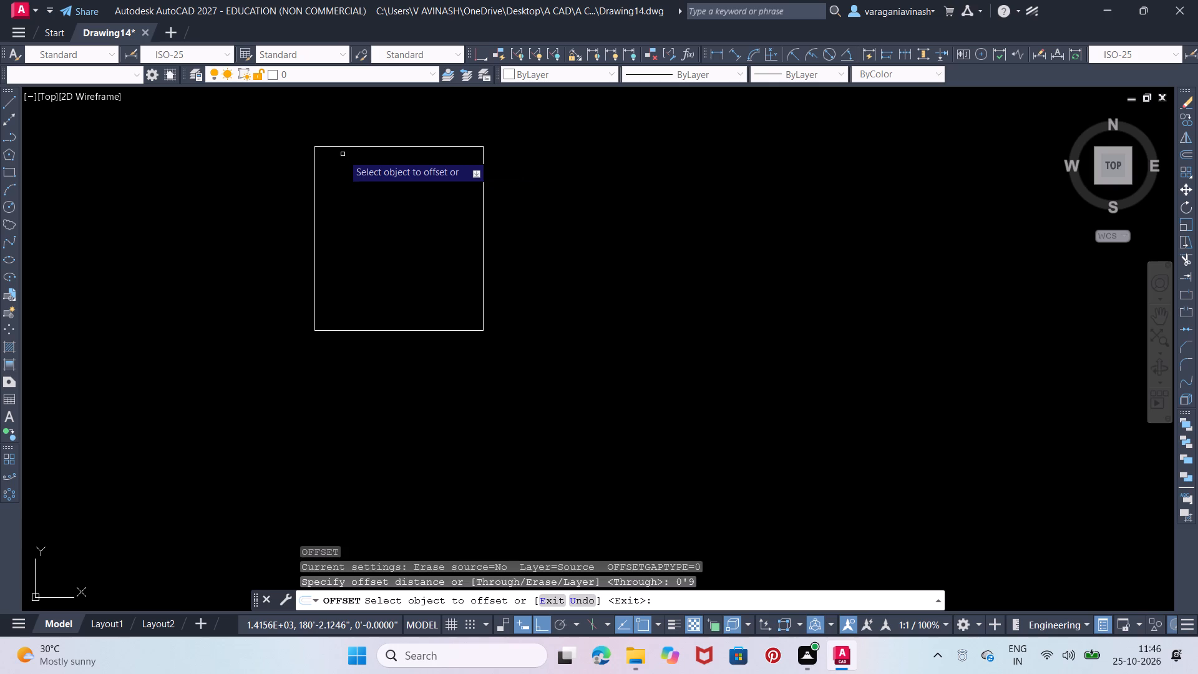
{"action": "left_click", "coordinate": [360, 146]}
{"action": "left_click", "coordinate": [377, 119]}
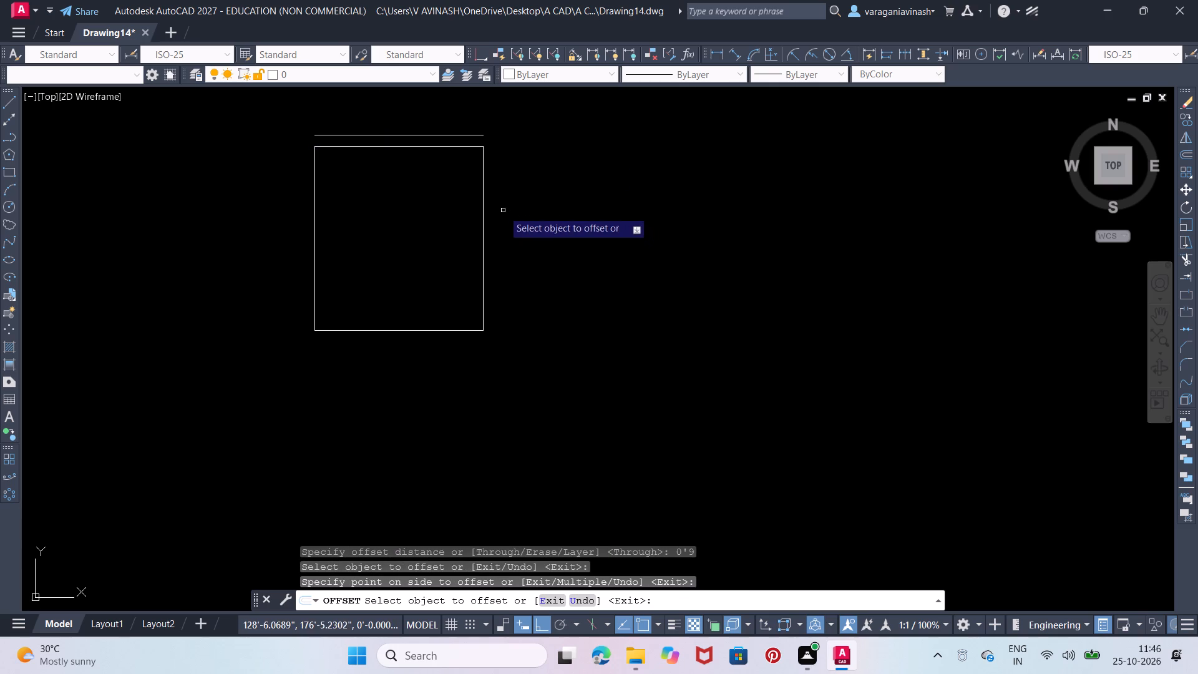
{"action": "left_click", "coordinate": [484, 193]}
{"action": "left_click", "coordinate": [493, 192]}
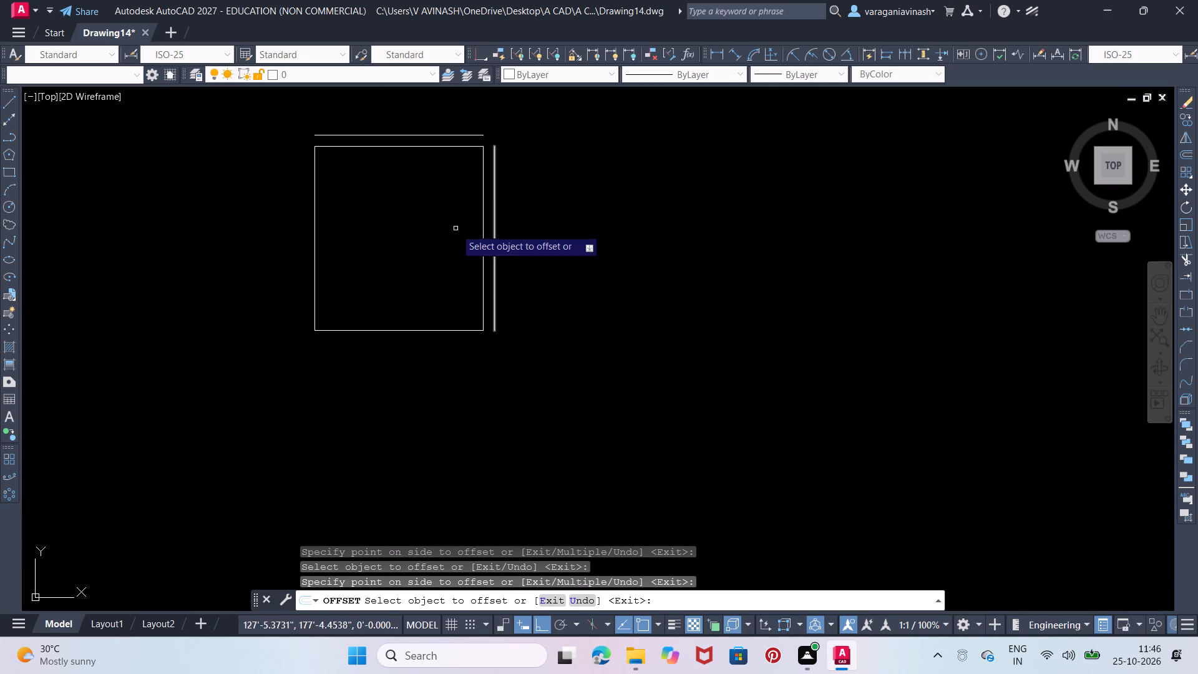
{"action": "left_click", "coordinate": [430, 329]}
{"action": "left_click", "coordinate": [414, 348]}
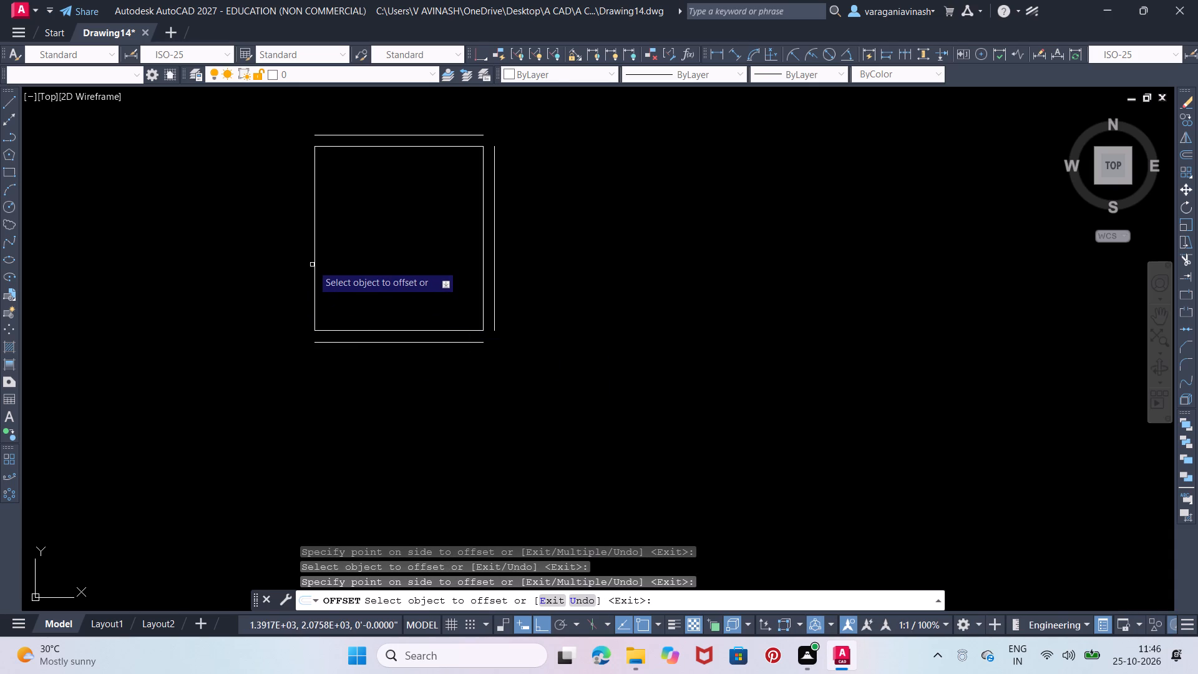
{"action": "left_click", "coordinate": [314, 266]}
{"action": "left_click", "coordinate": [293, 266]}
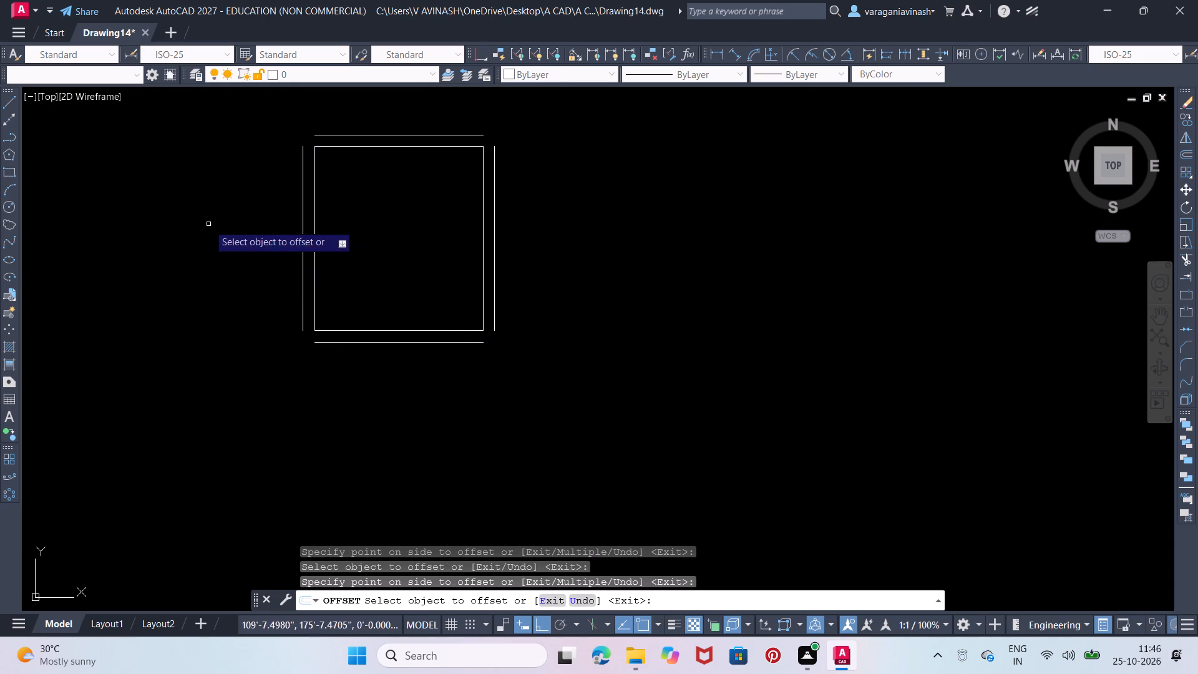
Draw a rectangle with lines, 4' wide and 7' high, starting at the upper end of the large room's east outer wall line.
{"action": "middle_click_drag", "start_coordinate": [190, 223], "coordinate": [175, 274]}
{"action": "scroll", "coordinate": [265, 248], "scroll_direction": "up", "scroll_amount": 1}
{"action": "middle_click_drag", "start_coordinate": [524, 181], "coordinate": [479, 217]}
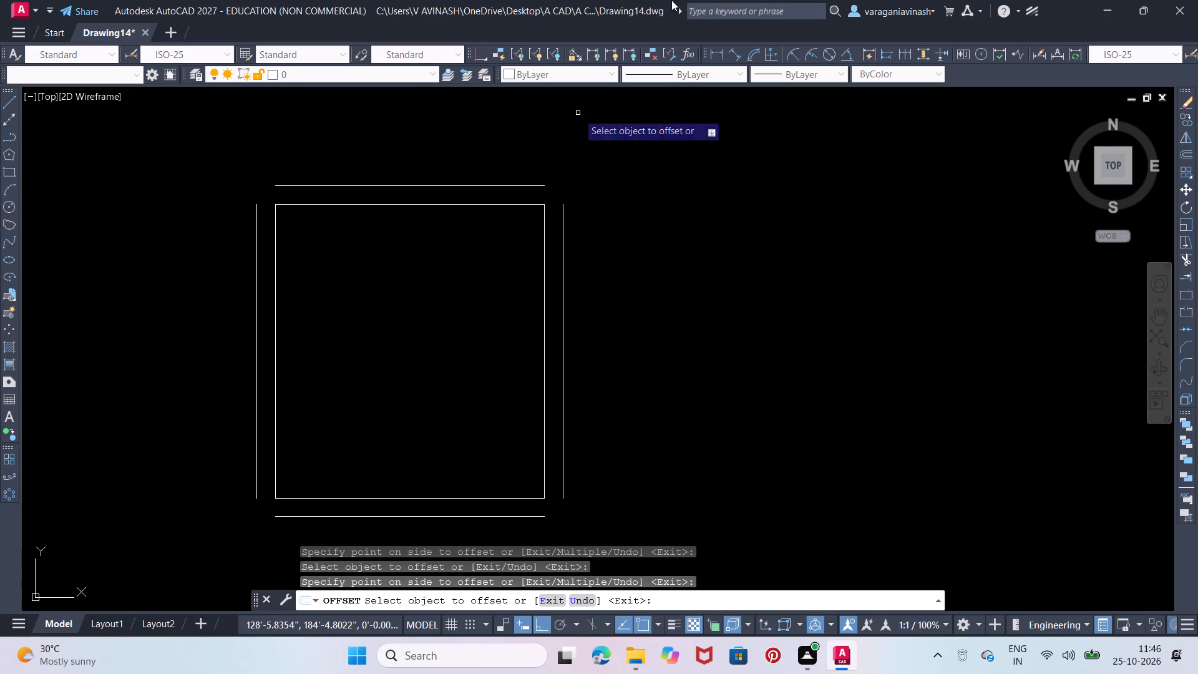
{"action": "left_click", "coordinate": [5, 97]}
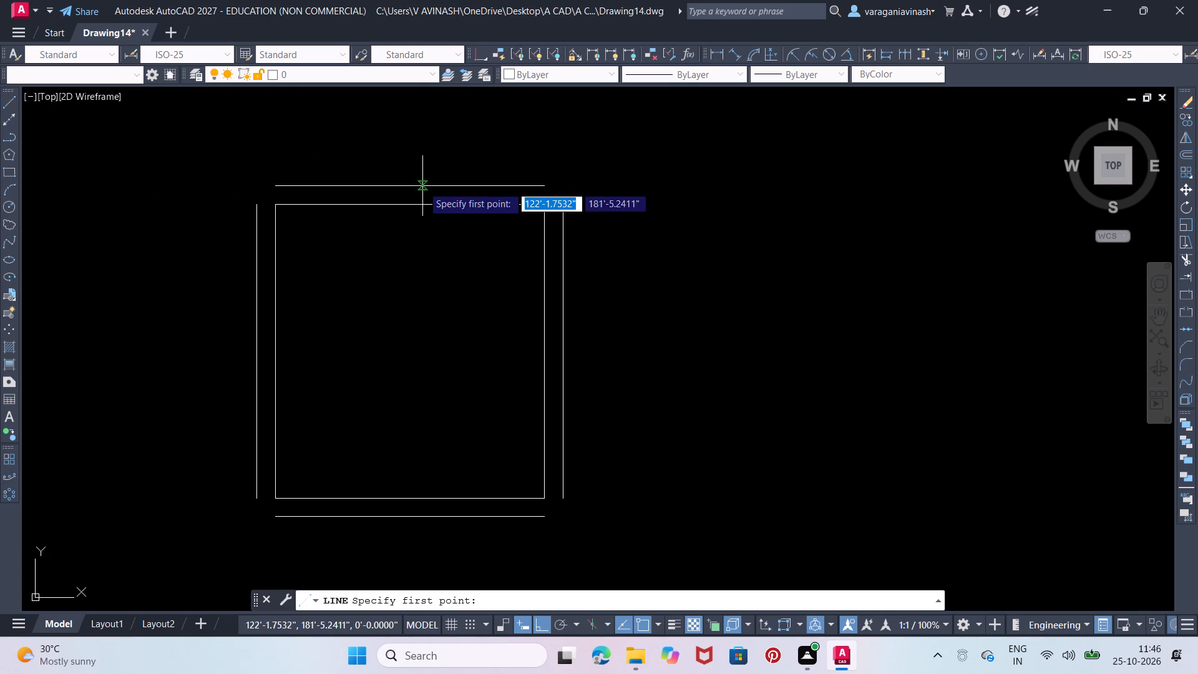
{"action": "middle_click_drag", "start_coordinate": [502, 205], "coordinate": [408, 192]}
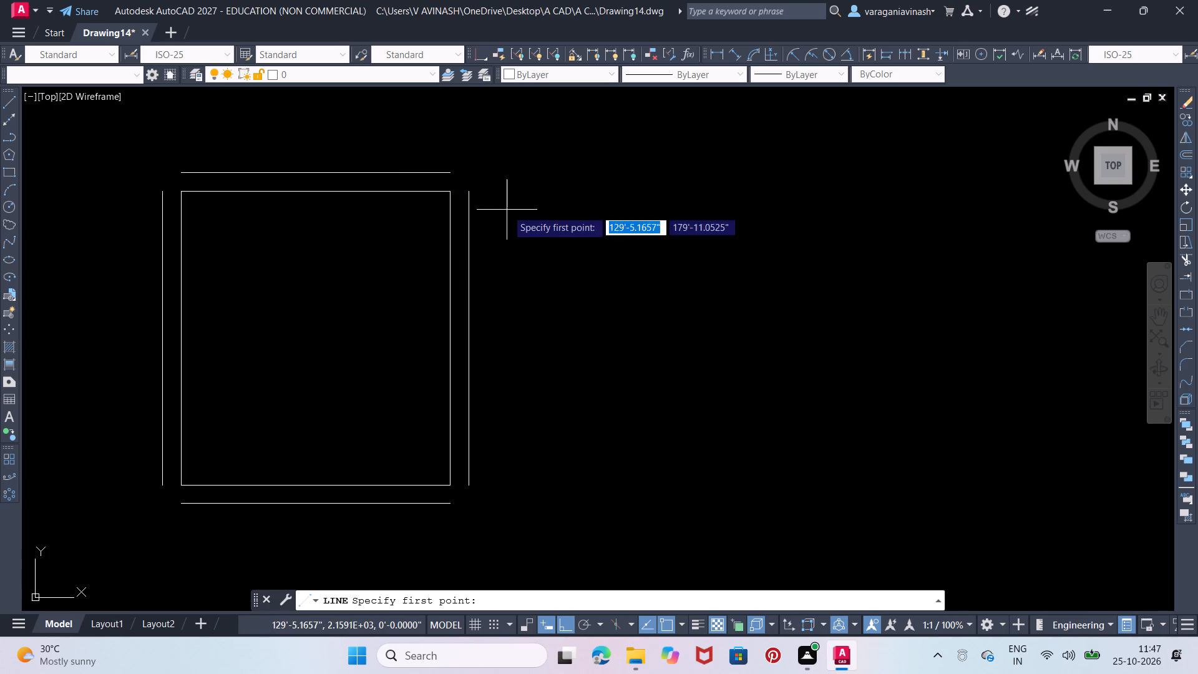
{"action": "left_click", "coordinate": [474, 190]}
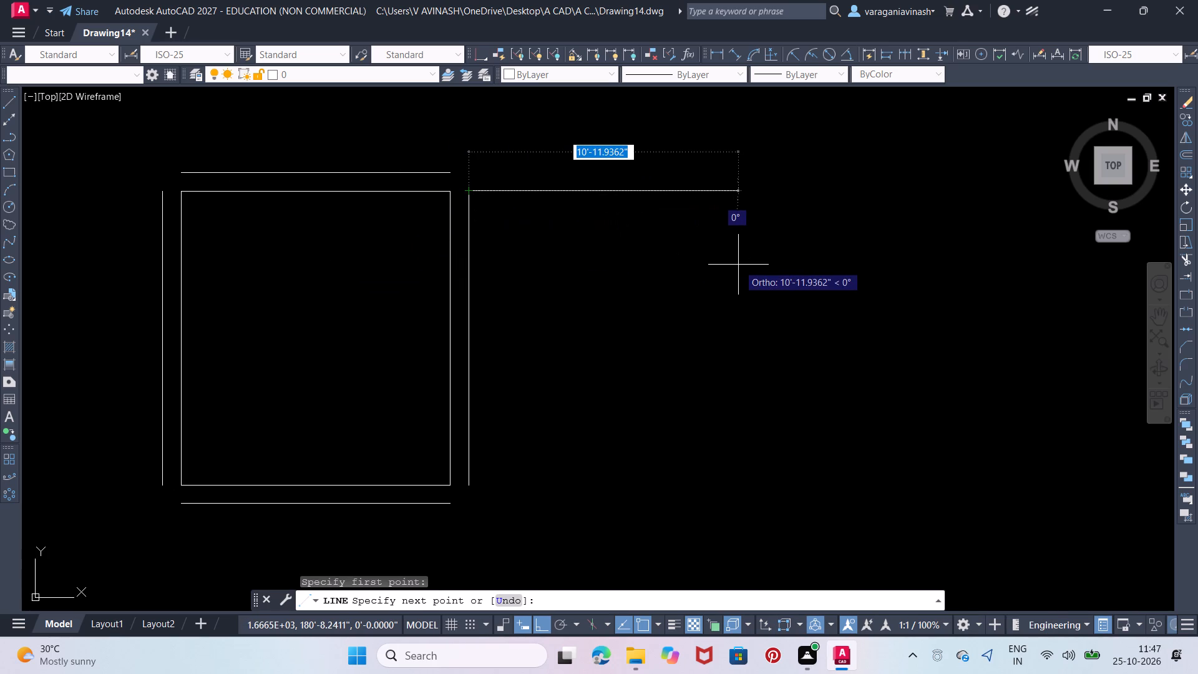
{"action": "key", "text": "4"}
{"action": "key", "text": "apostrophe"}
{"action": "key", "text": "Return"}
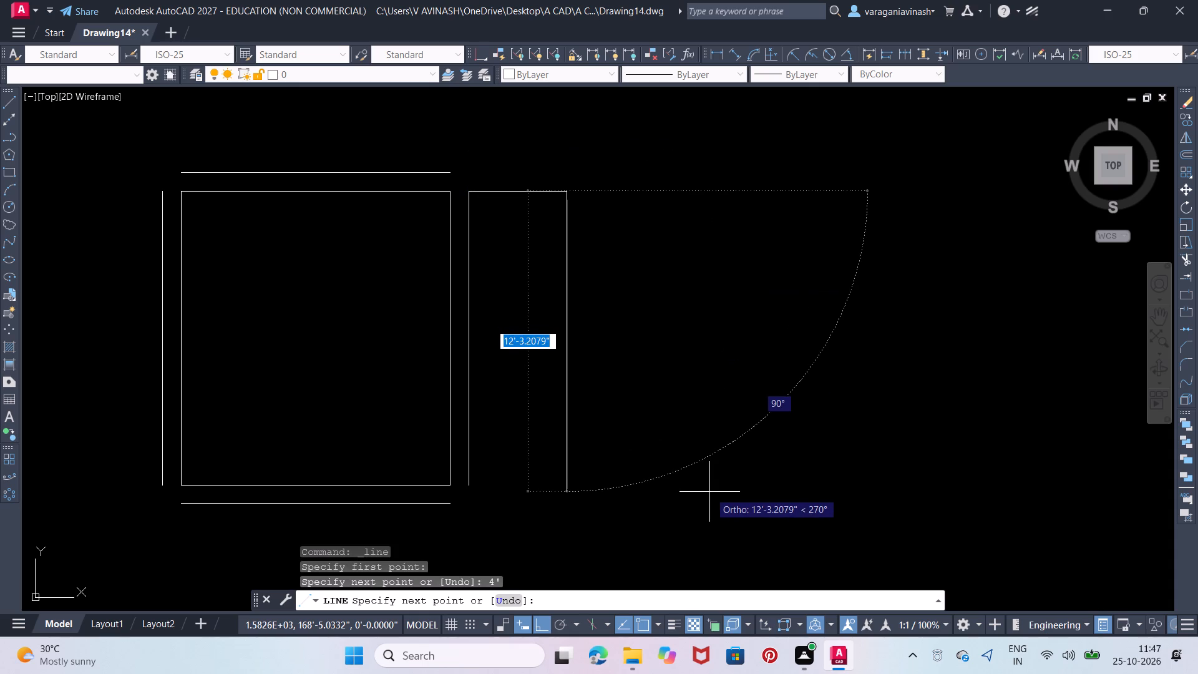
{"action": "type", "text": "7'"}
{"action": "key", "text": "Return"}
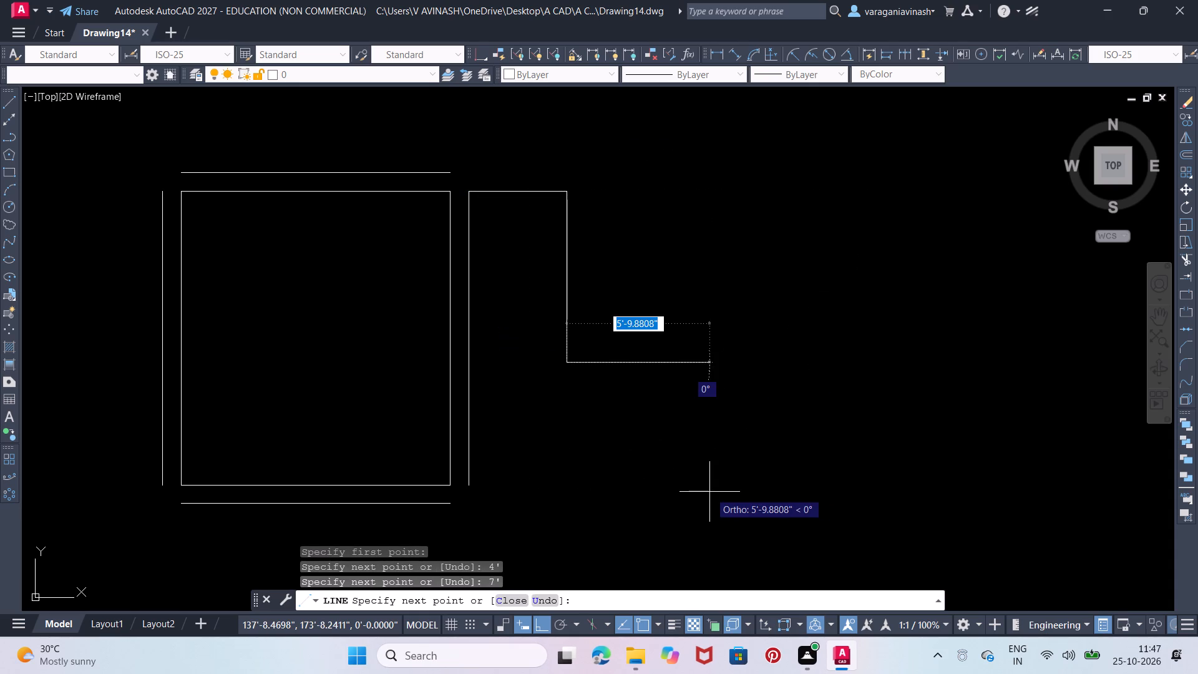
{"action": "left_click", "coordinate": [467, 355]}
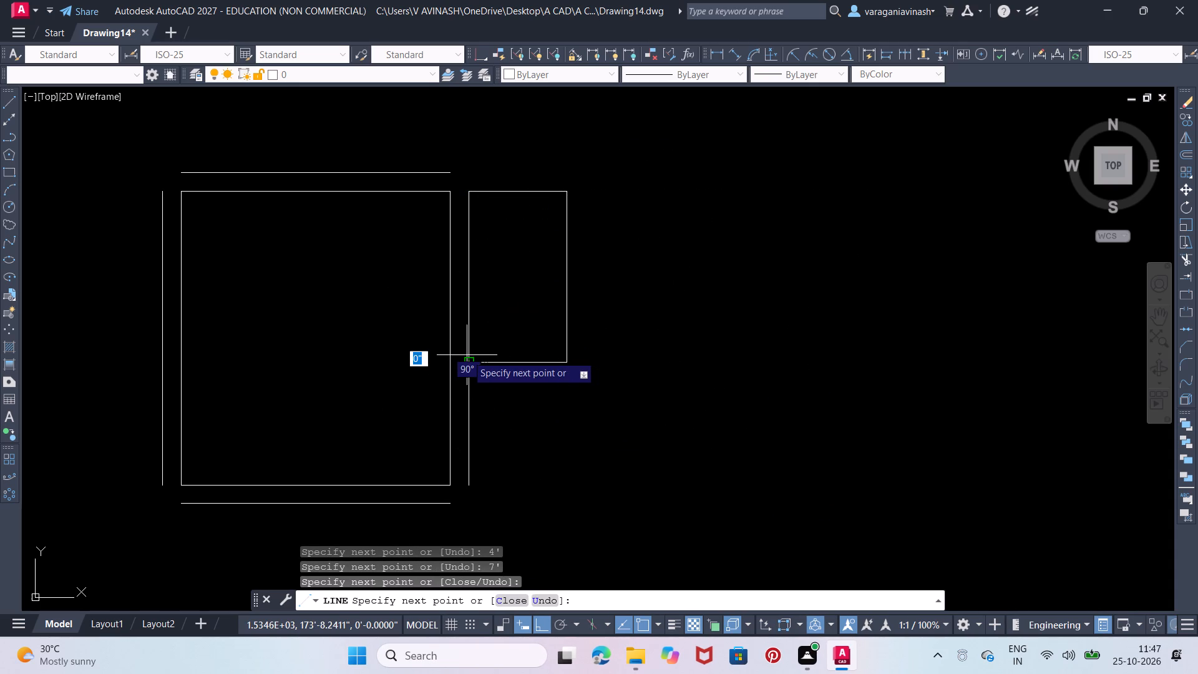
{"action": "key", "text": "Escape"}
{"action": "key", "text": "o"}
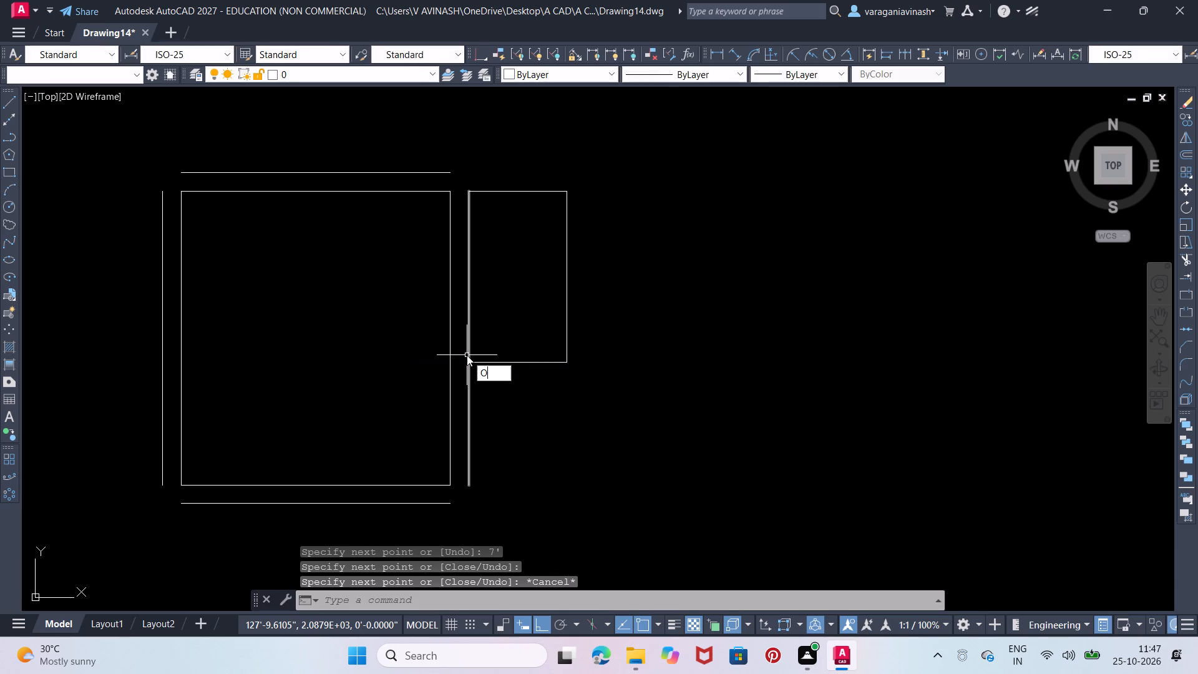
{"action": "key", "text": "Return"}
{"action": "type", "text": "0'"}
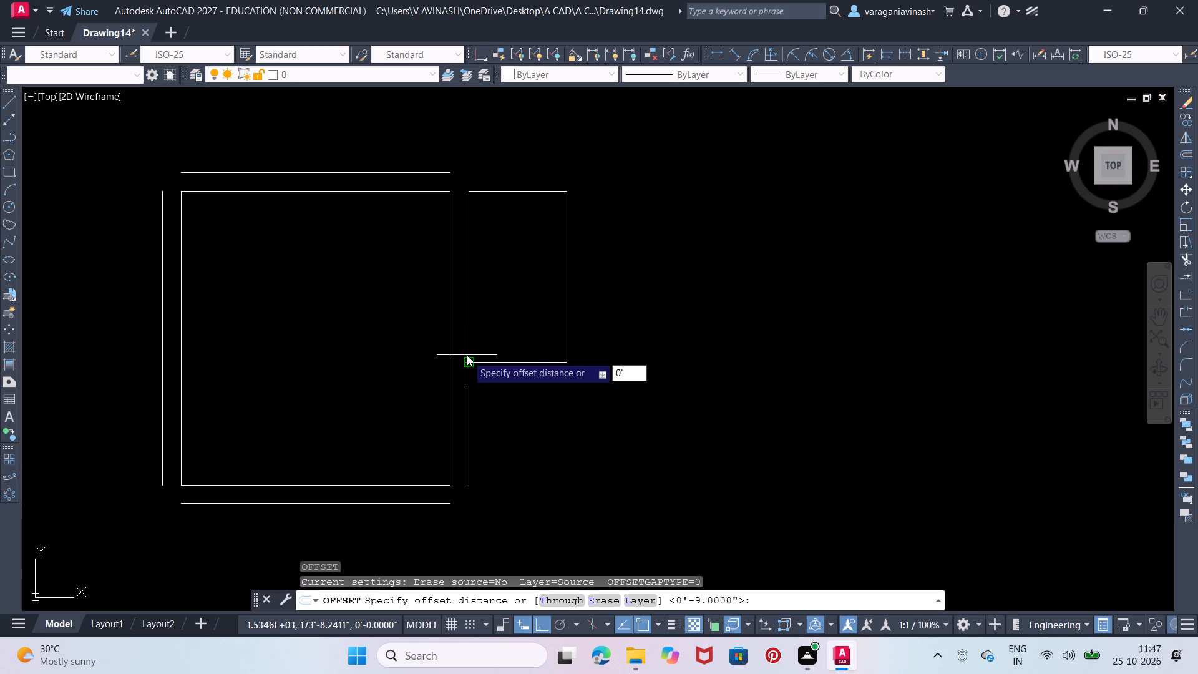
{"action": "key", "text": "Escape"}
Move the 4' by 7' rectangle together with the adjoining outer wall line 2 inches toward the large room.
{"action": "left_click", "coordinate": [671, 132]}
{"action": "left_click", "coordinate": [464, 509]}
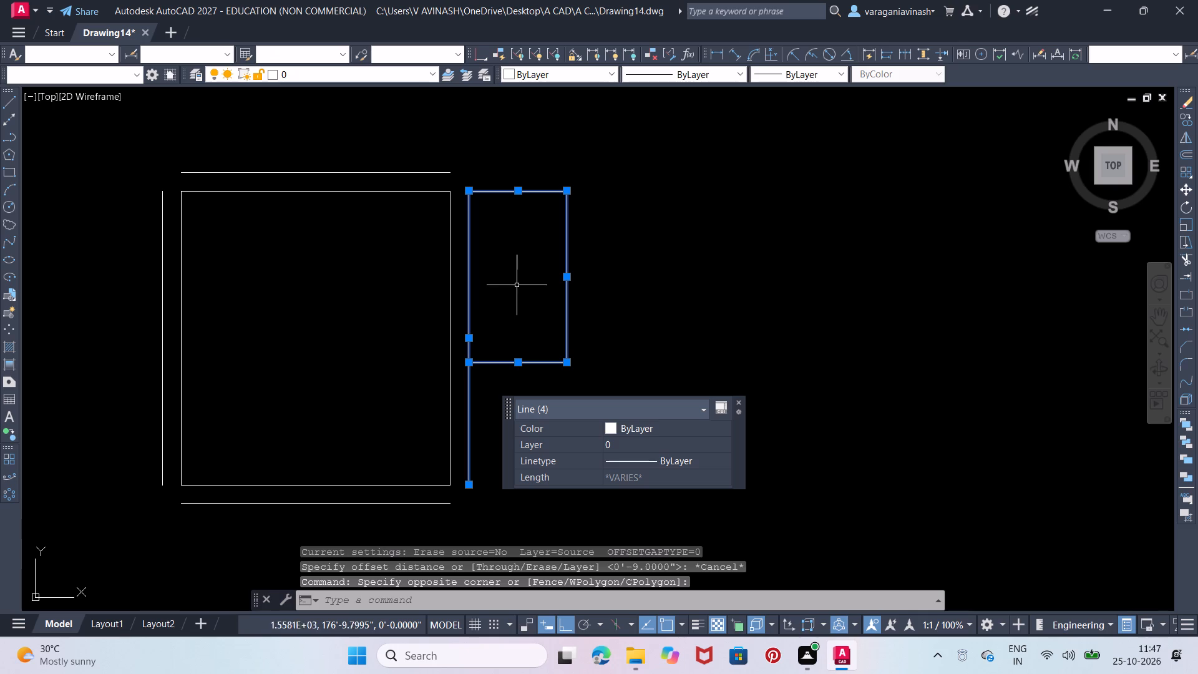
{"action": "right_click", "coordinate": [487, 212]}
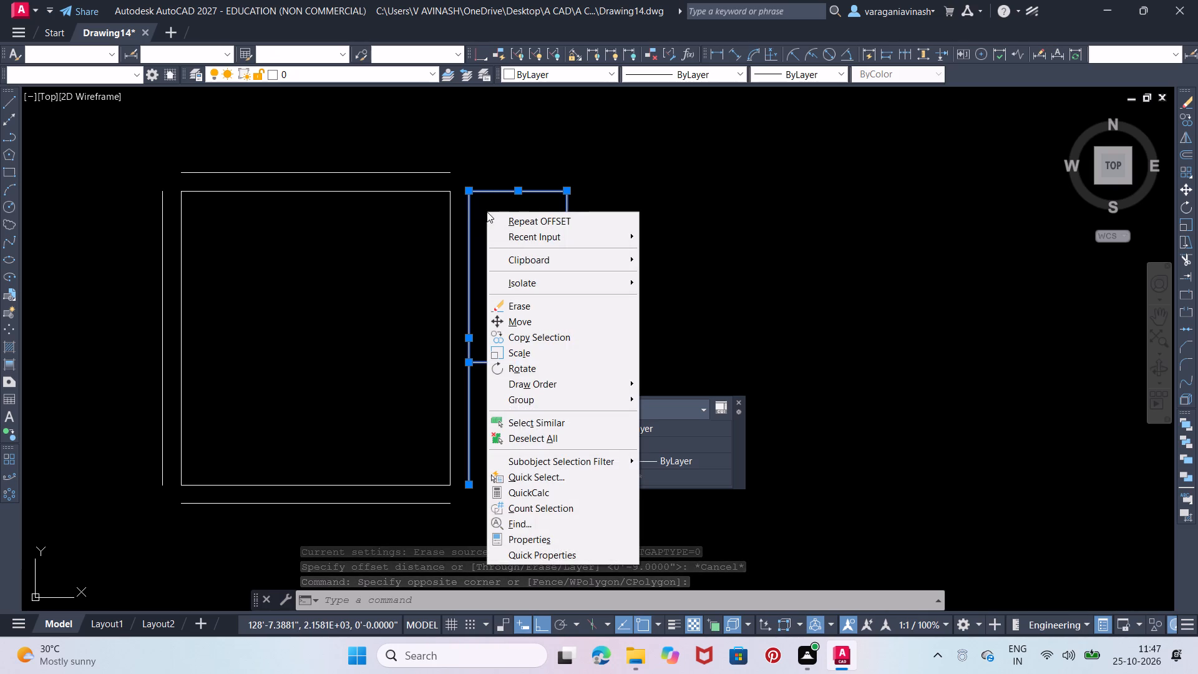
{"action": "left_click", "coordinate": [477, 216]}
{"action": "left_click", "coordinate": [467, 235]}
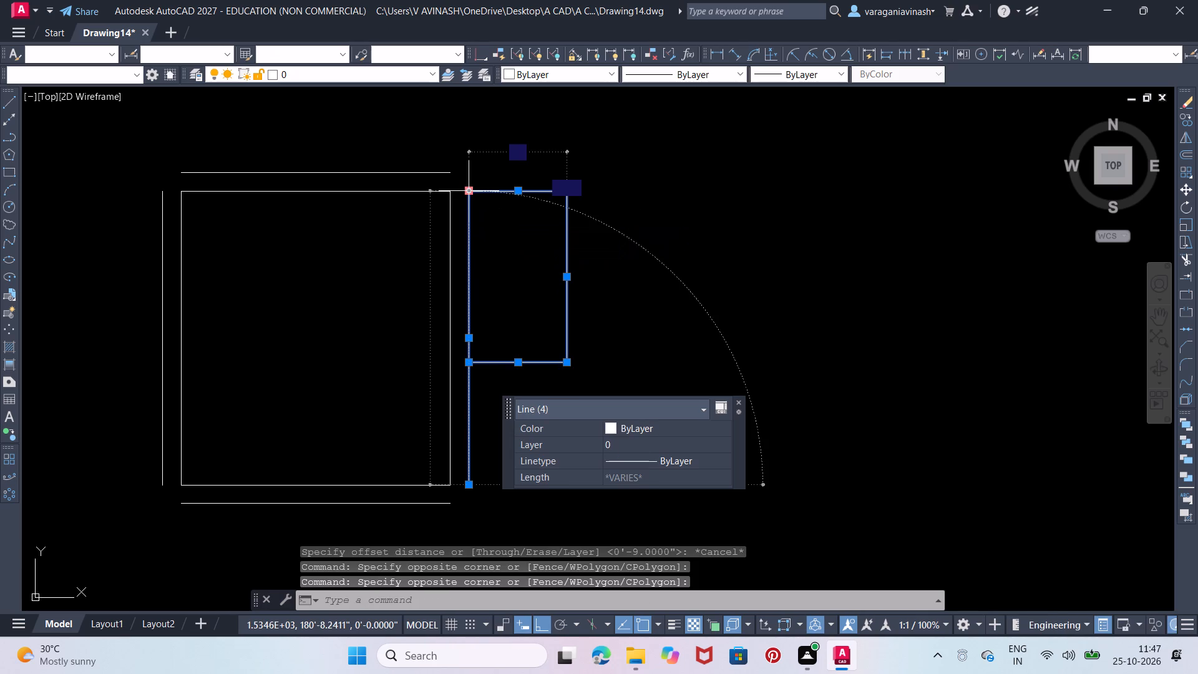
{"action": "right_click", "coordinate": [563, 173]}
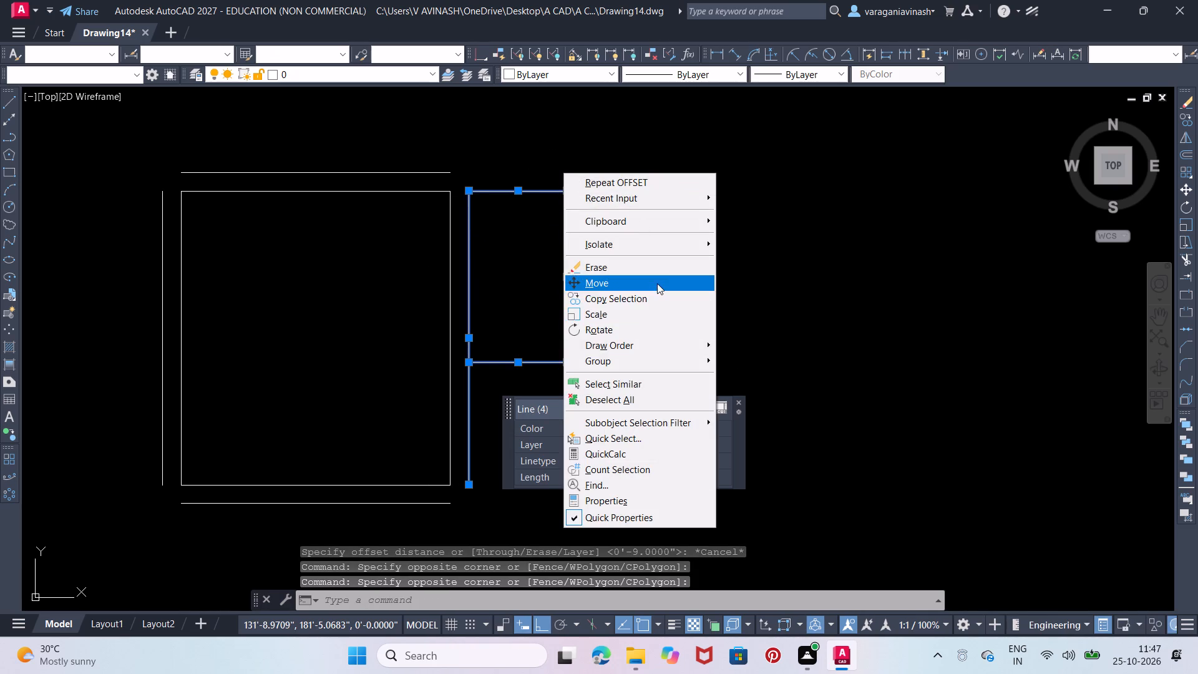
{"action": "left_click", "coordinate": [657, 283]}
{"action": "left_click", "coordinate": [469, 190]}
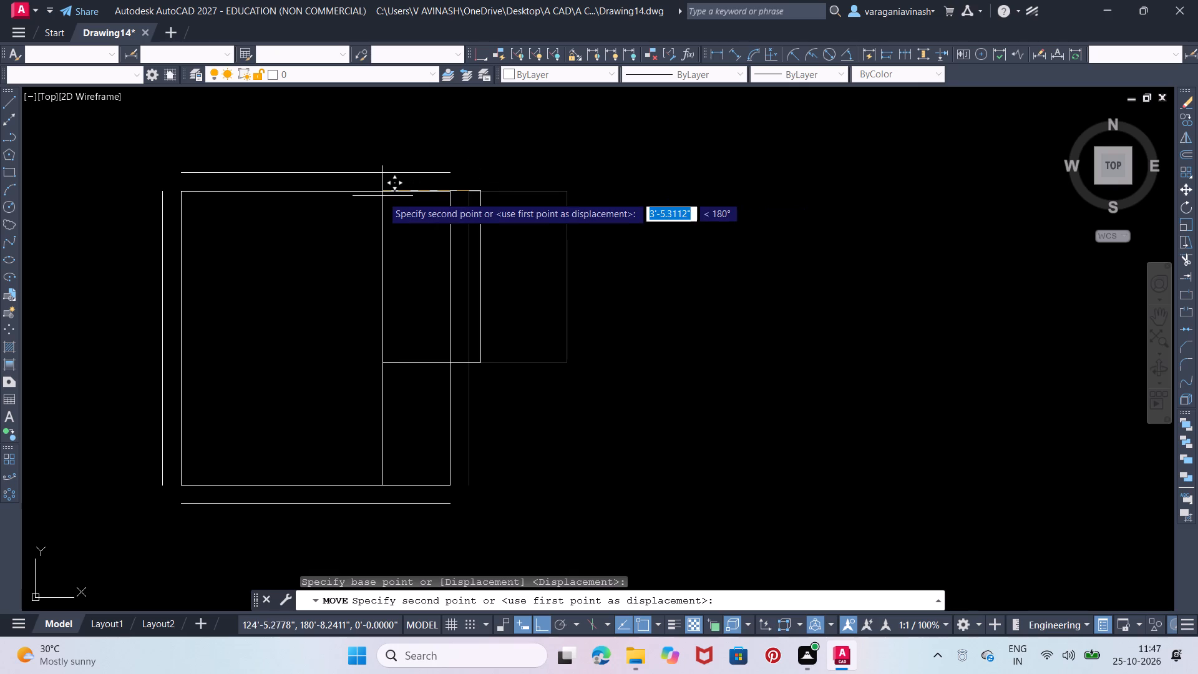
{"action": "key", "text": "2"}
{"action": "key", "text": "Return"}
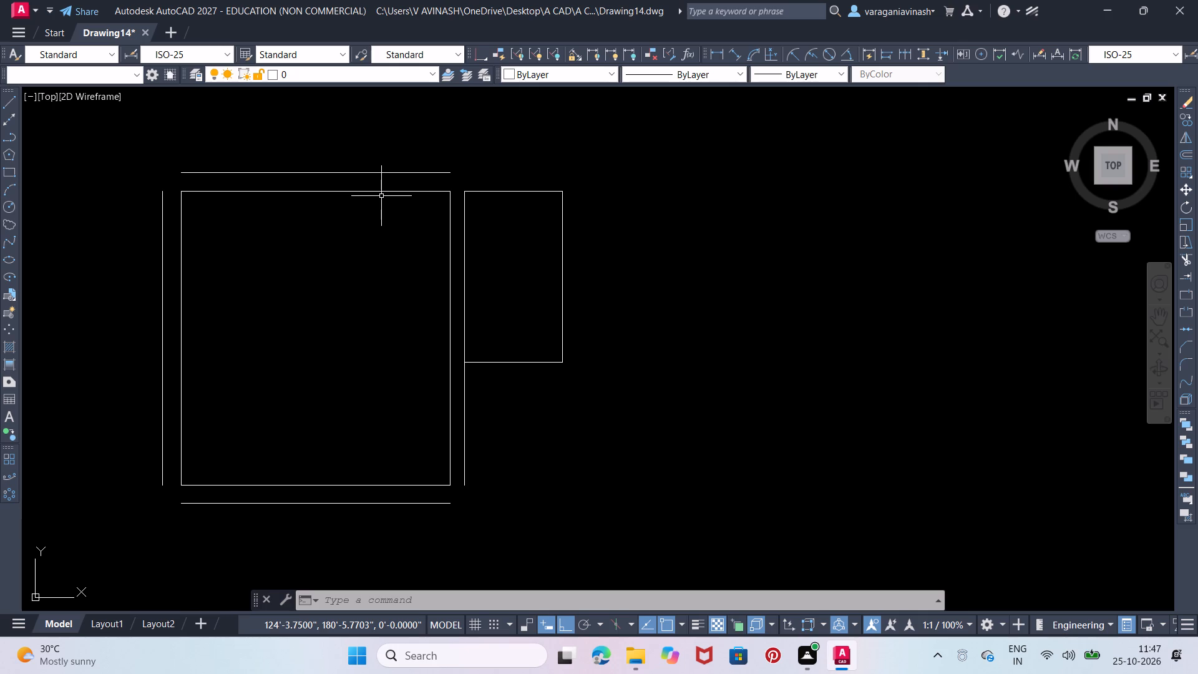
Check the gap between the large room and the small rectangle with a temporary linear dimension.
{"action": "scroll", "coordinate": [434, 176], "scroll_direction": "up", "scroll_amount": 1}
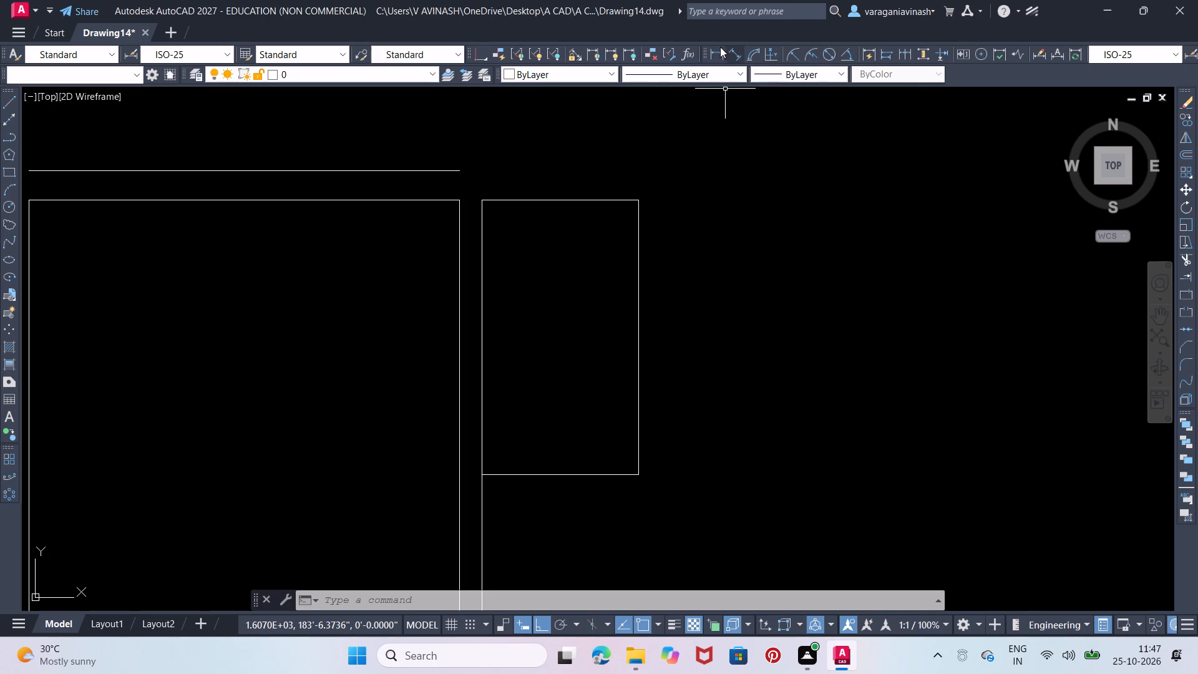
{"action": "left_click", "coordinate": [714, 47]}
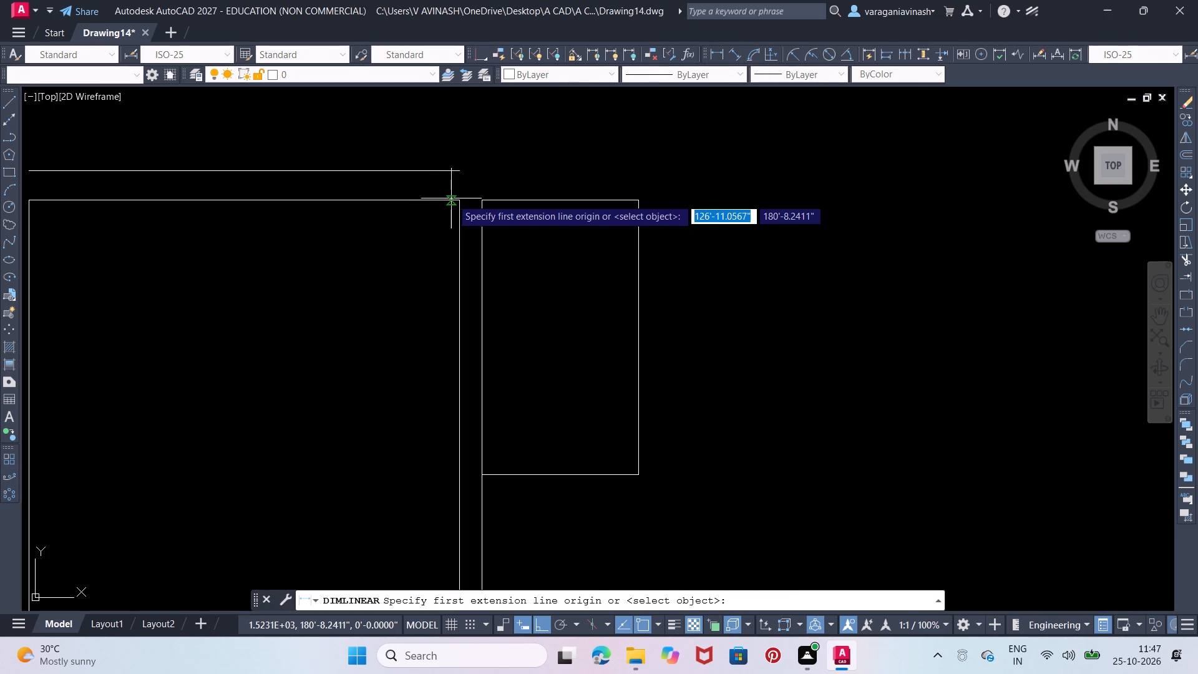
{"action": "left_click", "coordinate": [455, 202]}
{"action": "left_click", "coordinate": [484, 198]}
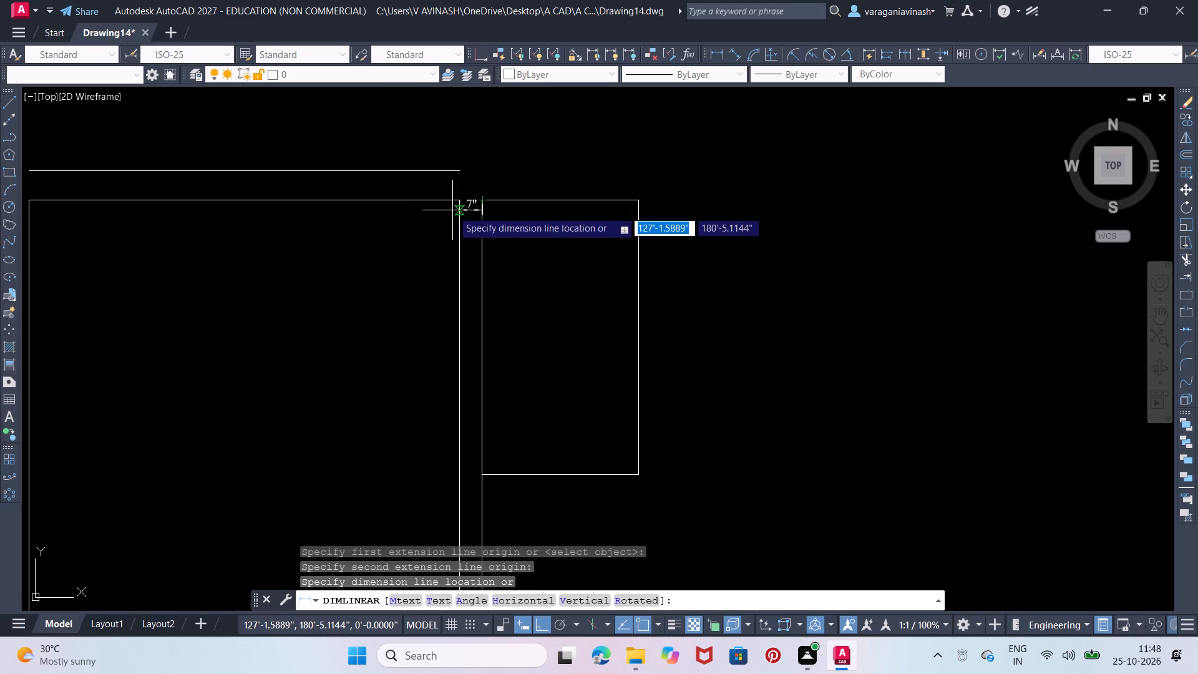
{"action": "key", "text": "Escape"}
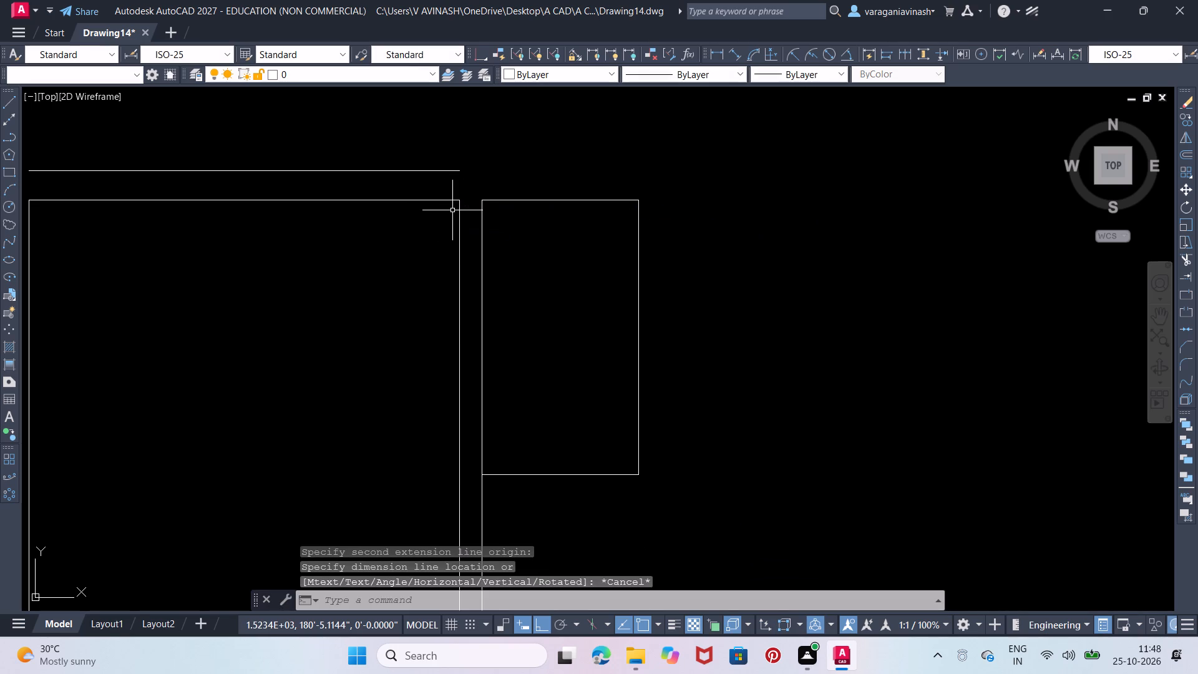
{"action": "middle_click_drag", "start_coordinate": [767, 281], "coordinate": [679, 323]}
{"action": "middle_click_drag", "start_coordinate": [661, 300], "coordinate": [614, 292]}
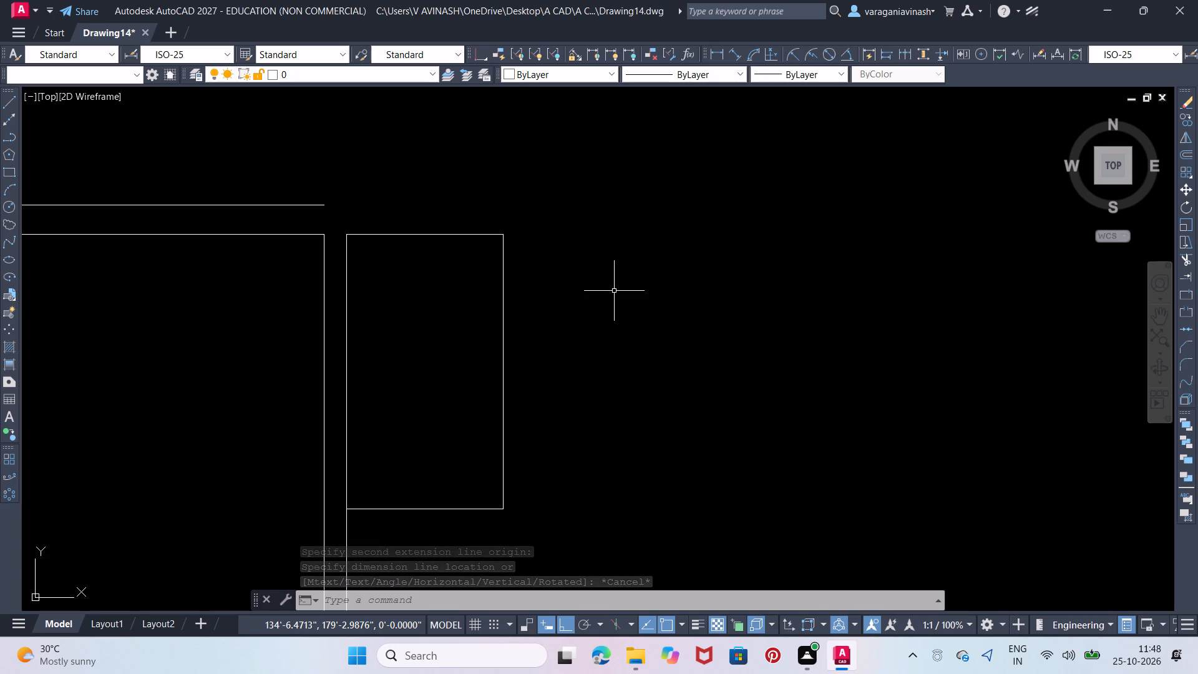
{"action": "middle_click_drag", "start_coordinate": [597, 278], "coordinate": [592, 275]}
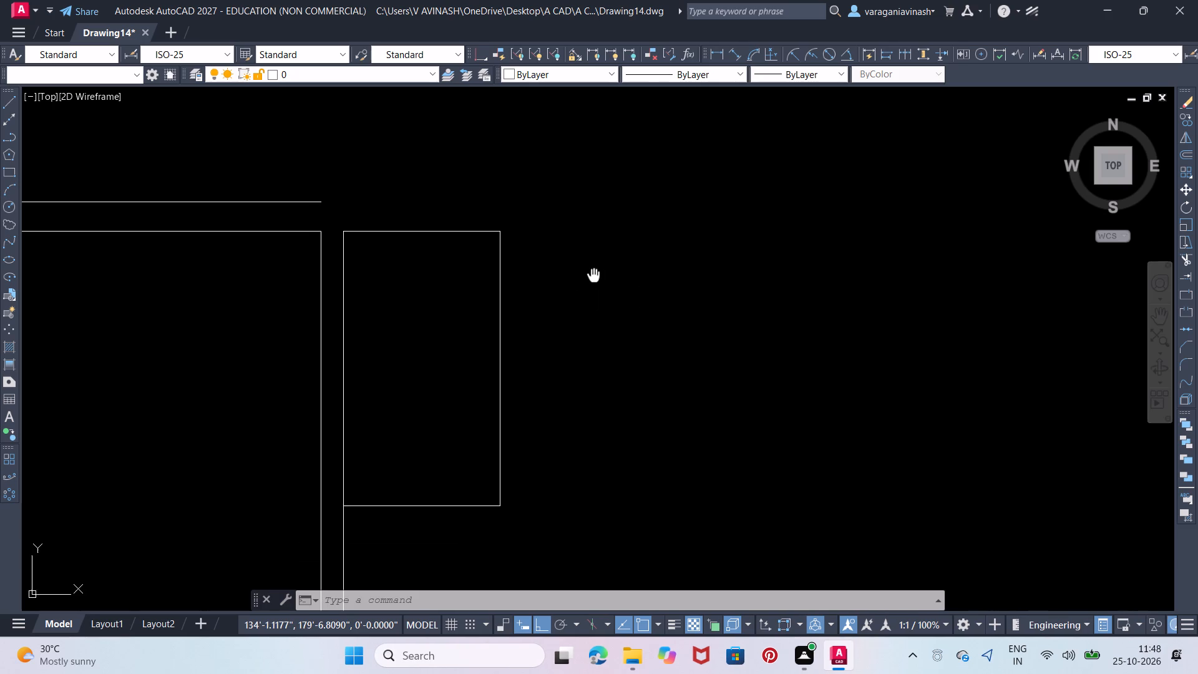
Offset the east side of the 4' by 7' room outward by 7 inches to form its wall line.
{"action": "middle_click_drag", "start_coordinate": [592, 275], "coordinate": [591, 273]}
{"action": "key", "text": "Escape"}
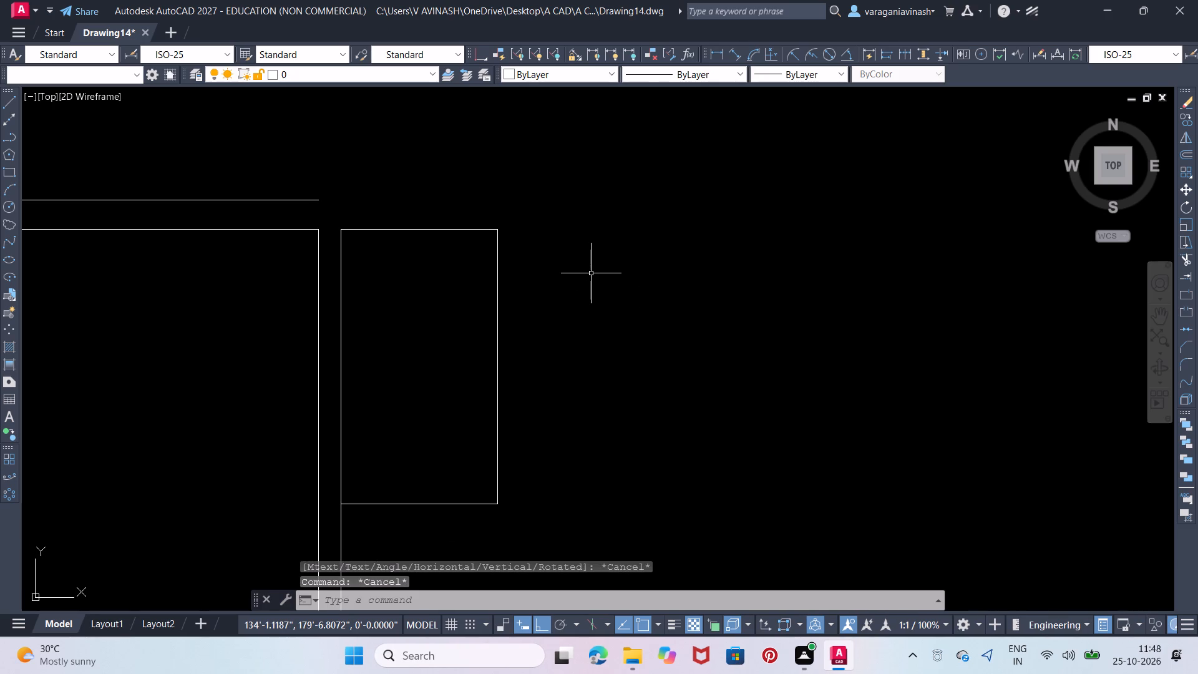
{"action": "key", "text": "o"}
{"action": "key", "text": "Return"}
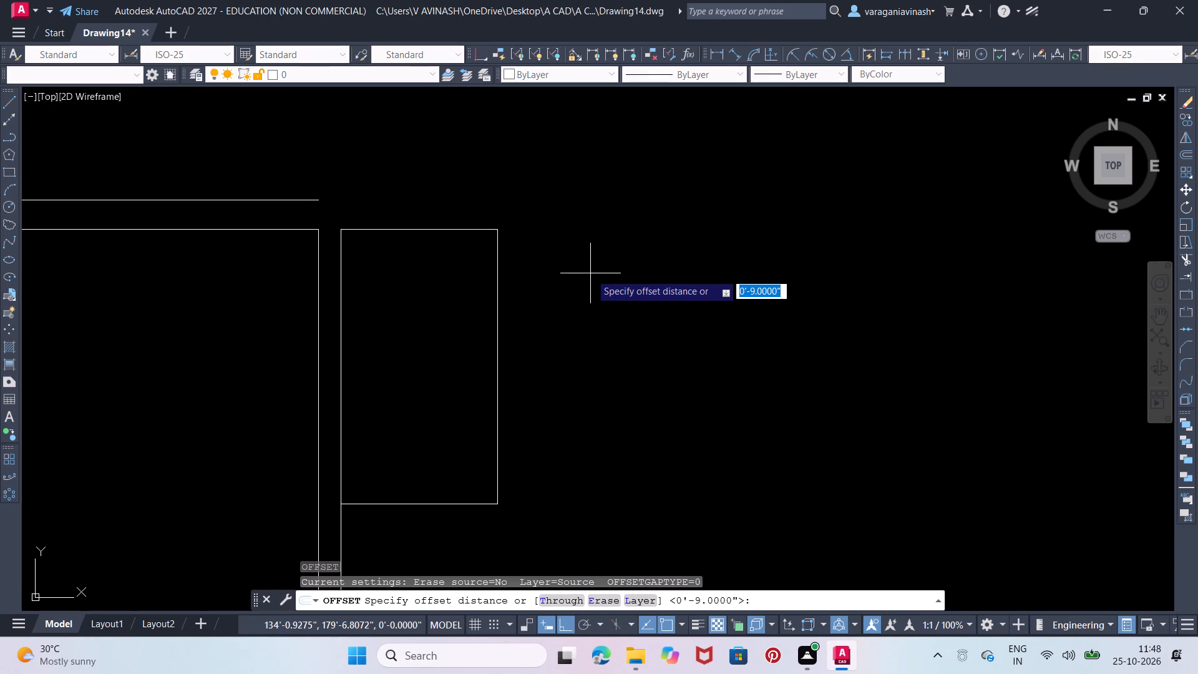
{"action": "key", "text": "7"}
{"action": "key", "text": "Return"}
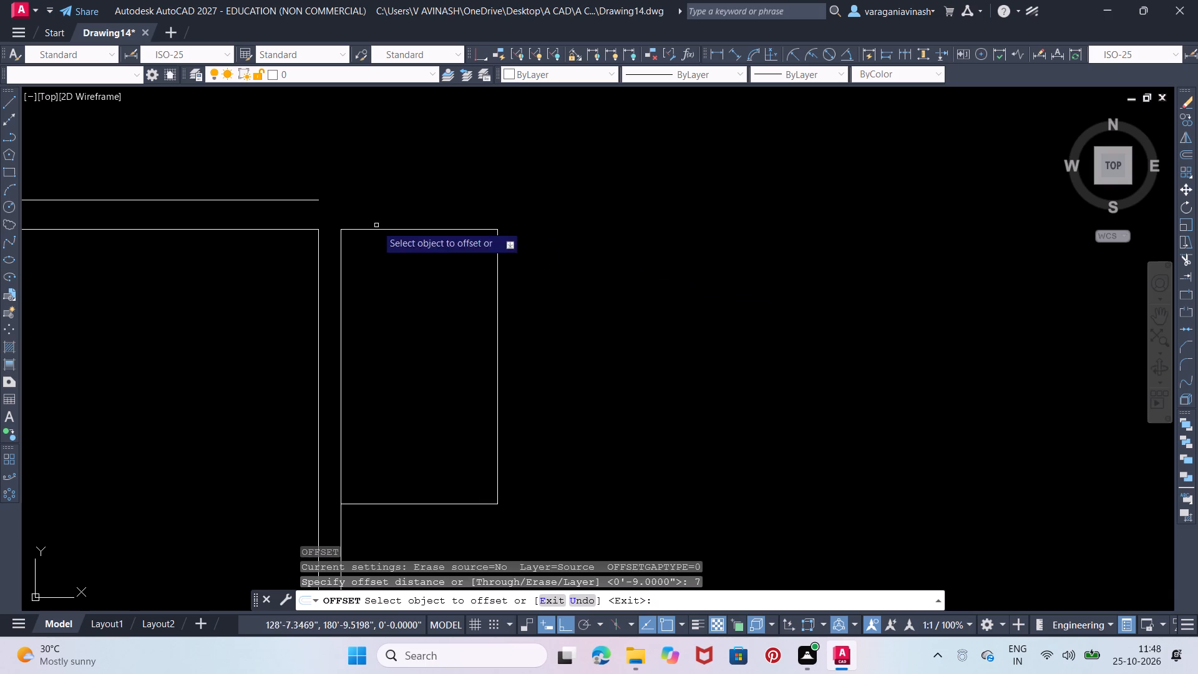
{"action": "left_click", "coordinate": [497, 262]}
{"action": "left_click", "coordinate": [530, 265]}
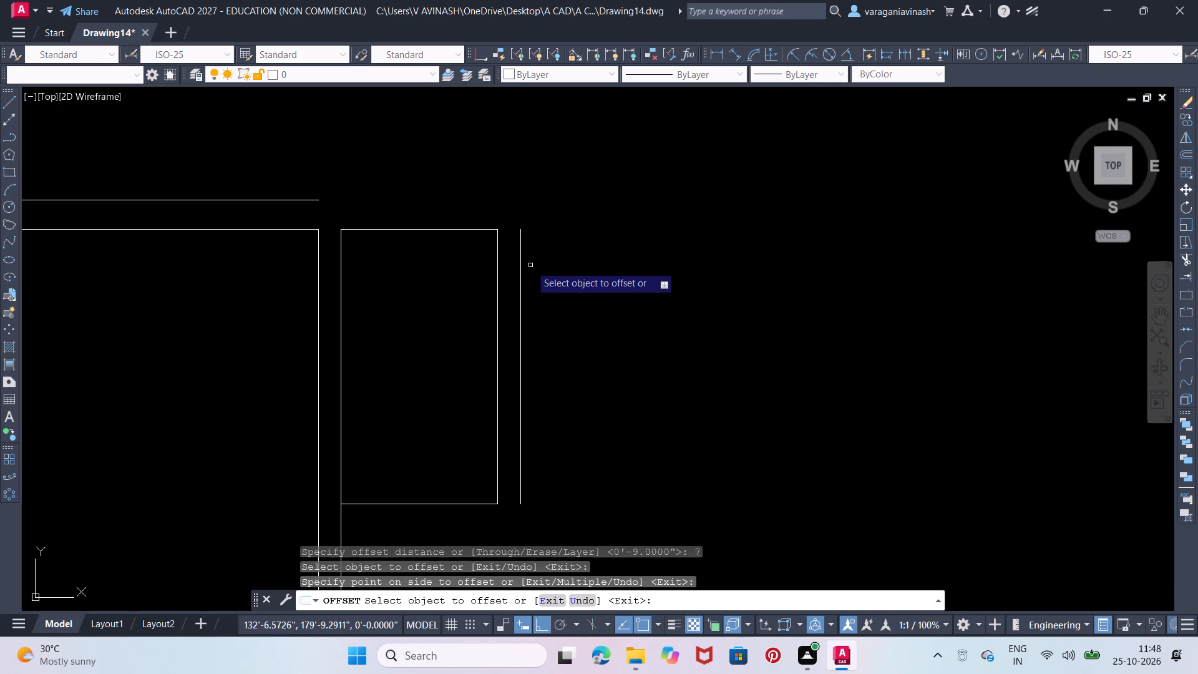
{"action": "scroll", "coordinate": [572, 258], "scroll_direction": "down", "scroll_amount": 1}
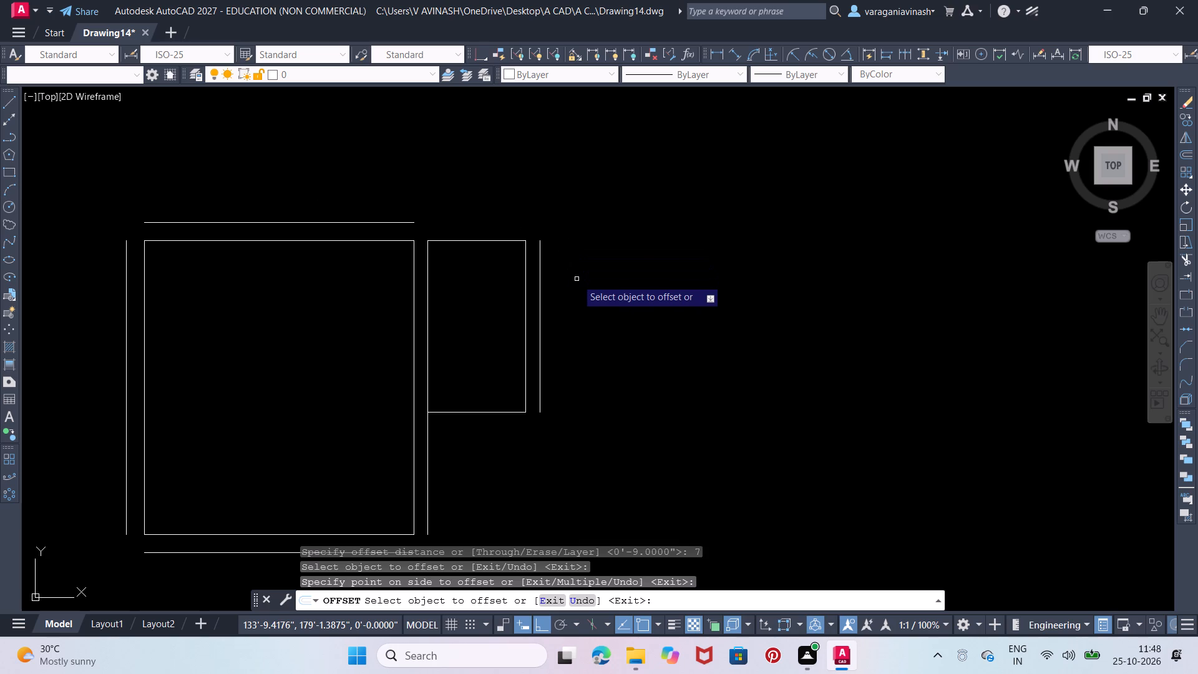
{"action": "key", "text": "Escape"}
{"action": "key", "text": "Escape"}
Offset the small room's outer east wall line 3'6" further east to set the width of another room.
{"action": "key", "text": "o"}
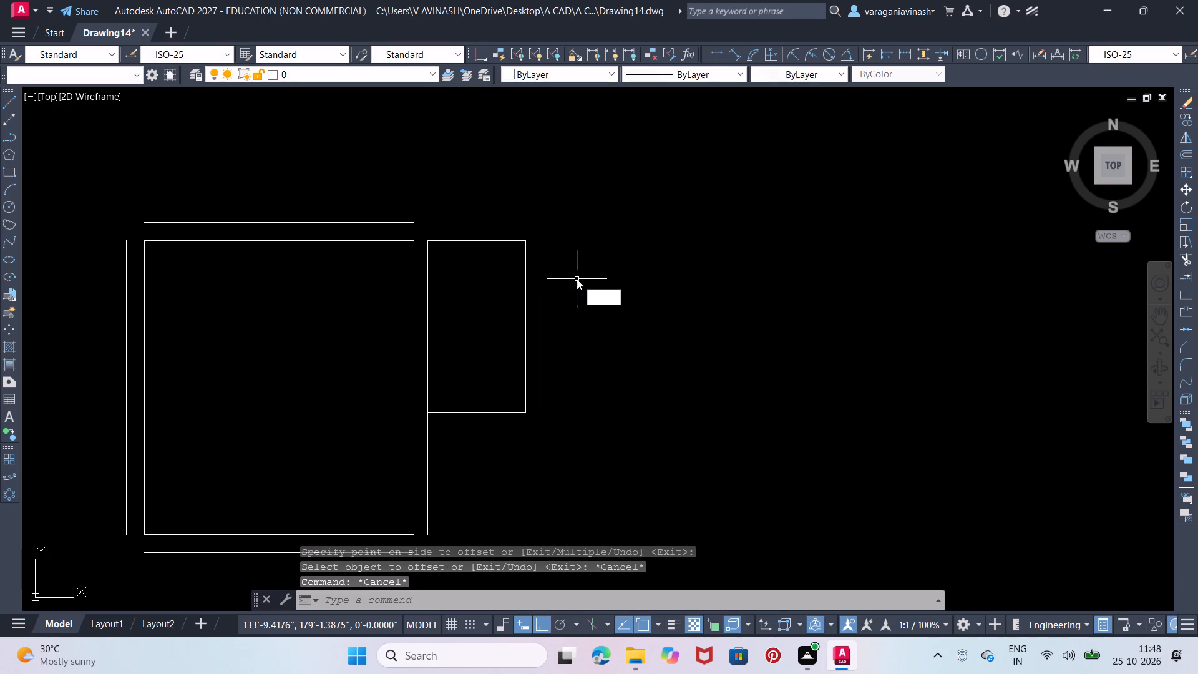
{"action": "key", "text": "Return"}
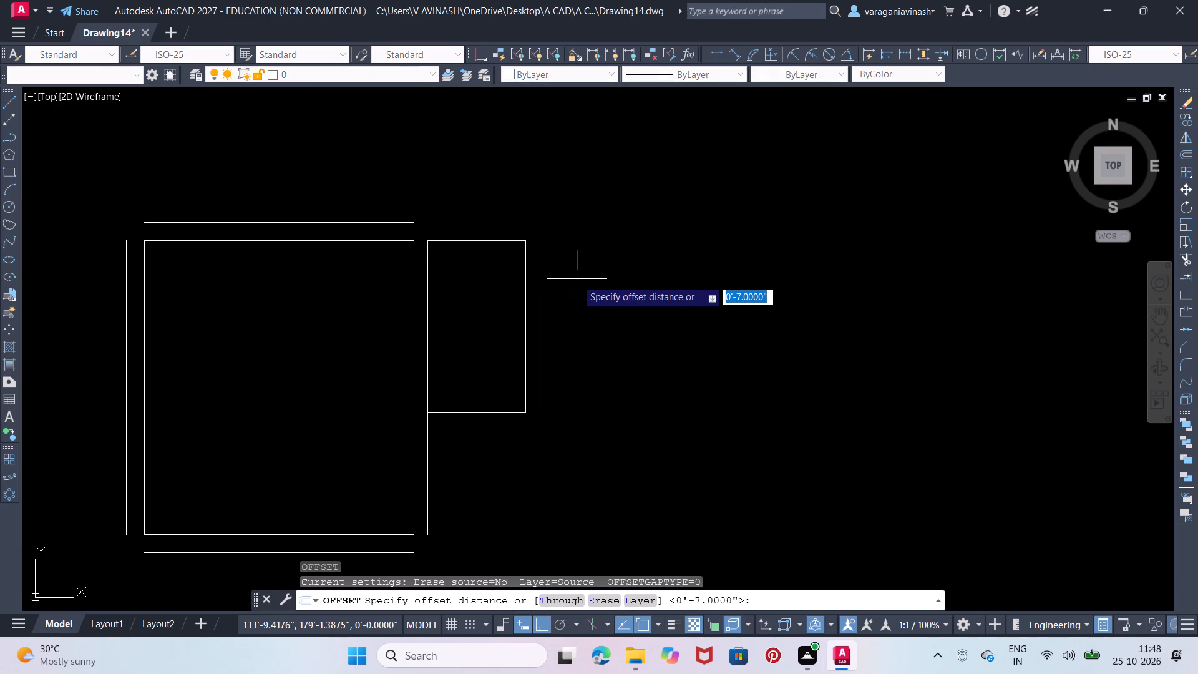
{"action": "type", "text": "3'"}
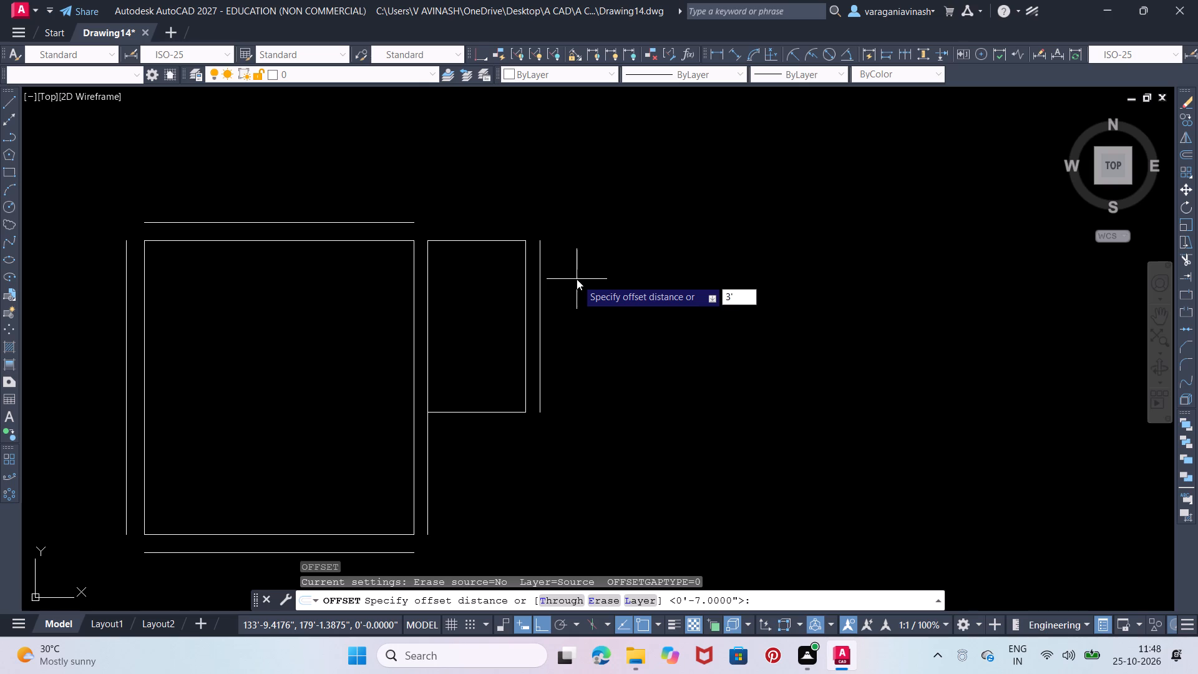
{"action": "key", "text": "6"}
{"action": "key", "text": "Return"}
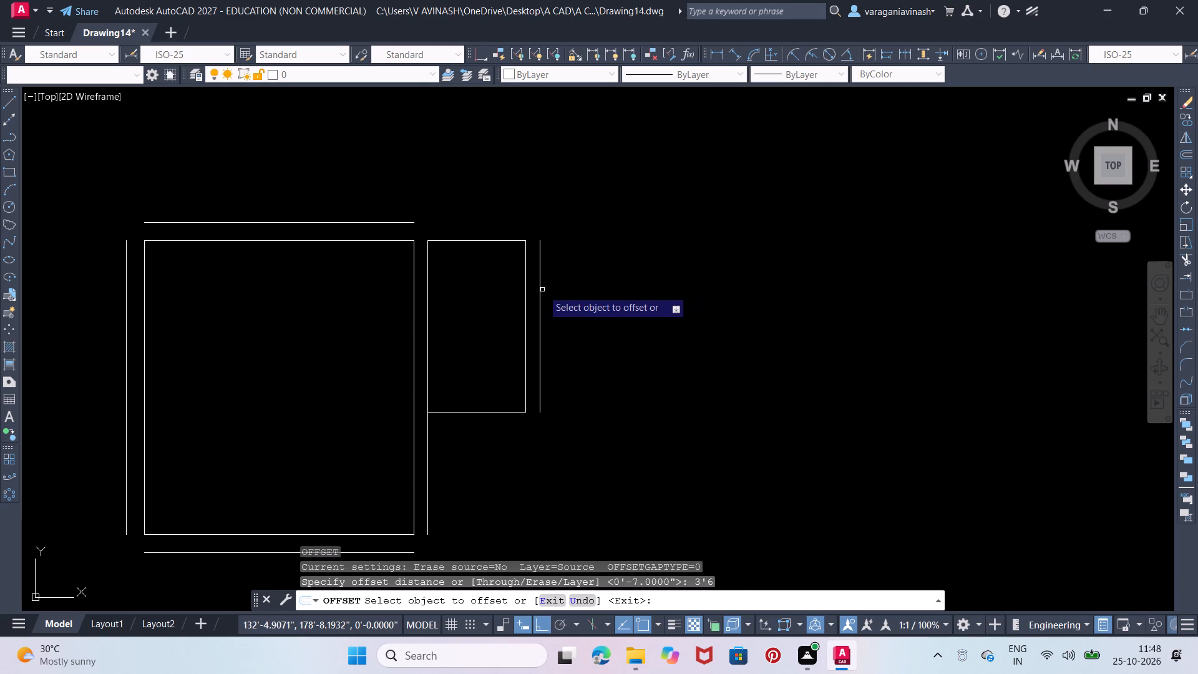
{"action": "left_click", "coordinate": [540, 290]}
{"action": "left_click", "coordinate": [782, 236]}
{"action": "key", "text": "Escape"}
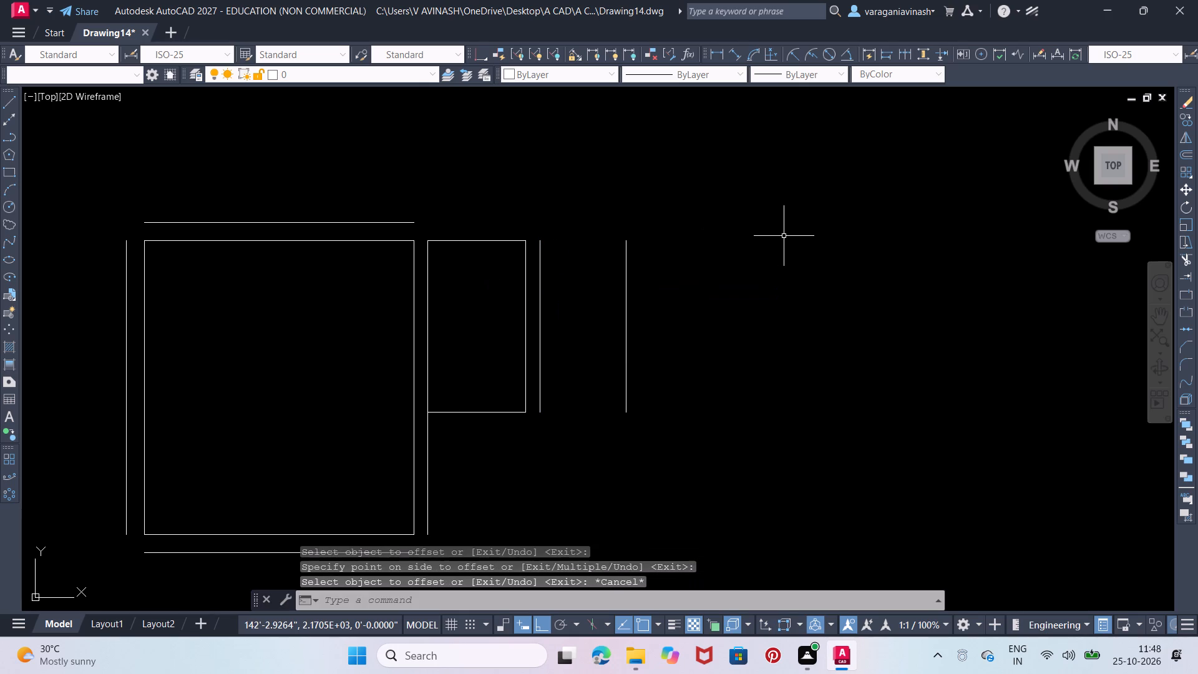
Offset the easternmost line outward by 7 inches to form the new room's east wall.
{"action": "key", "text": "o"}
{"action": "key", "text": "Return"}
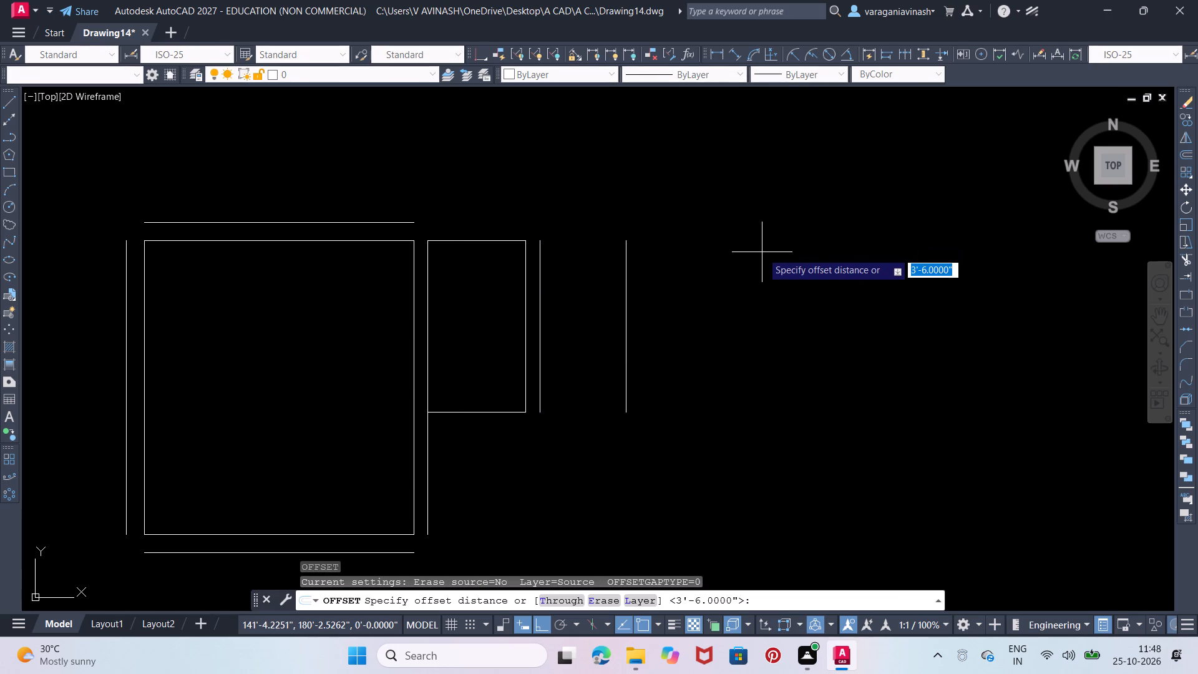
{"action": "key", "text": "7"}
{"action": "key", "text": "Return"}
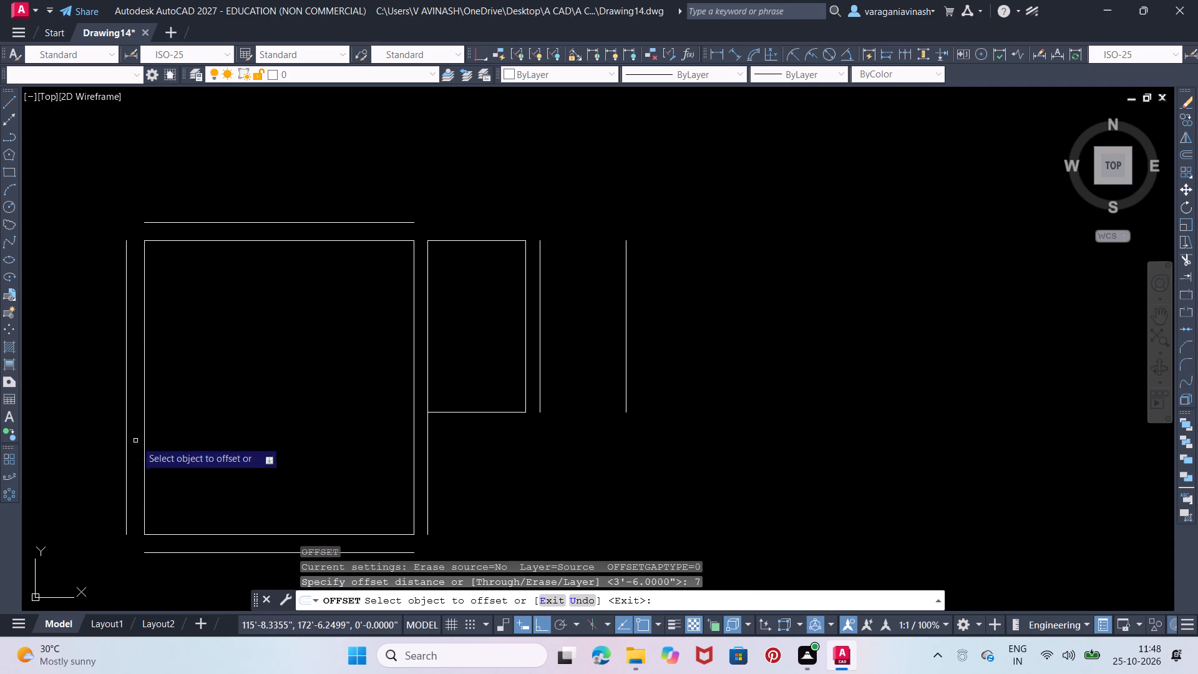
{"action": "left_click", "coordinate": [625, 270]}
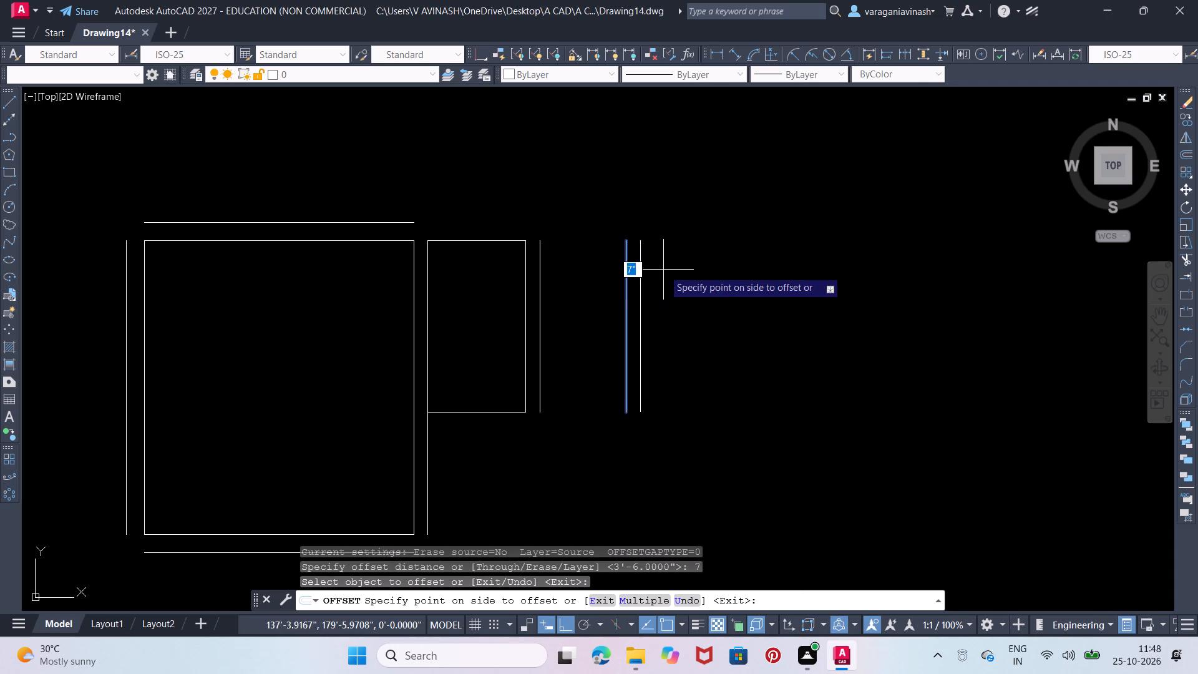
{"action": "left_click", "coordinate": [664, 270]}
{"action": "key", "text": "Escape"}
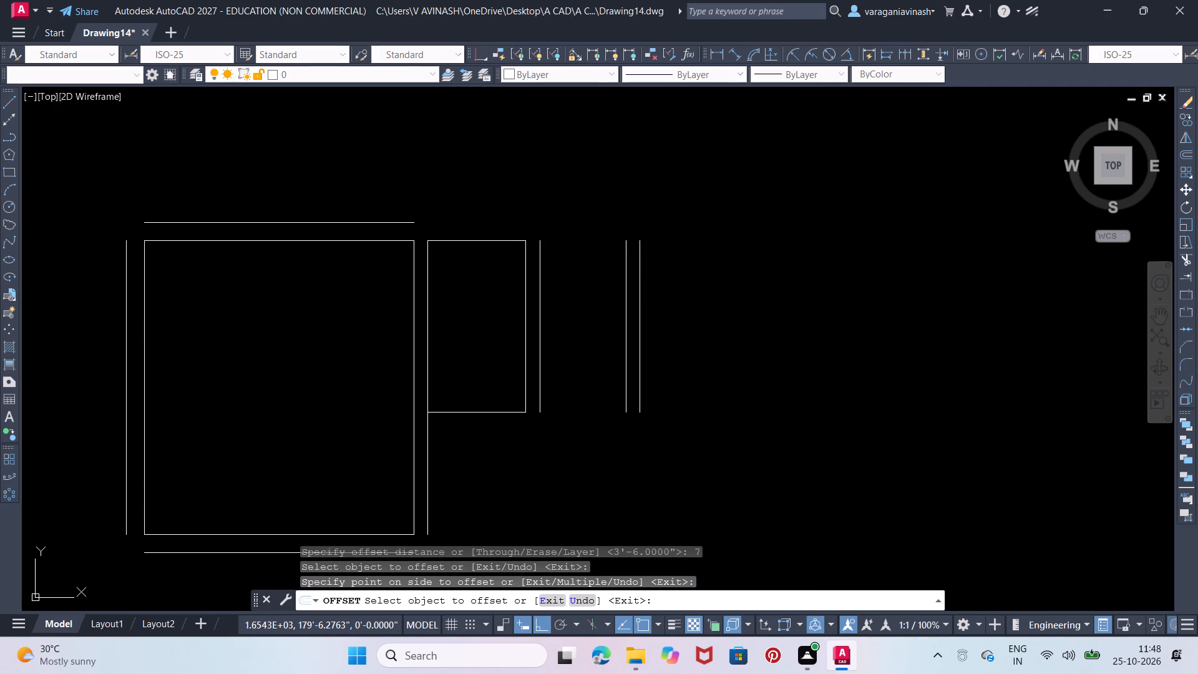
{"action": "key", "text": "Escape"}
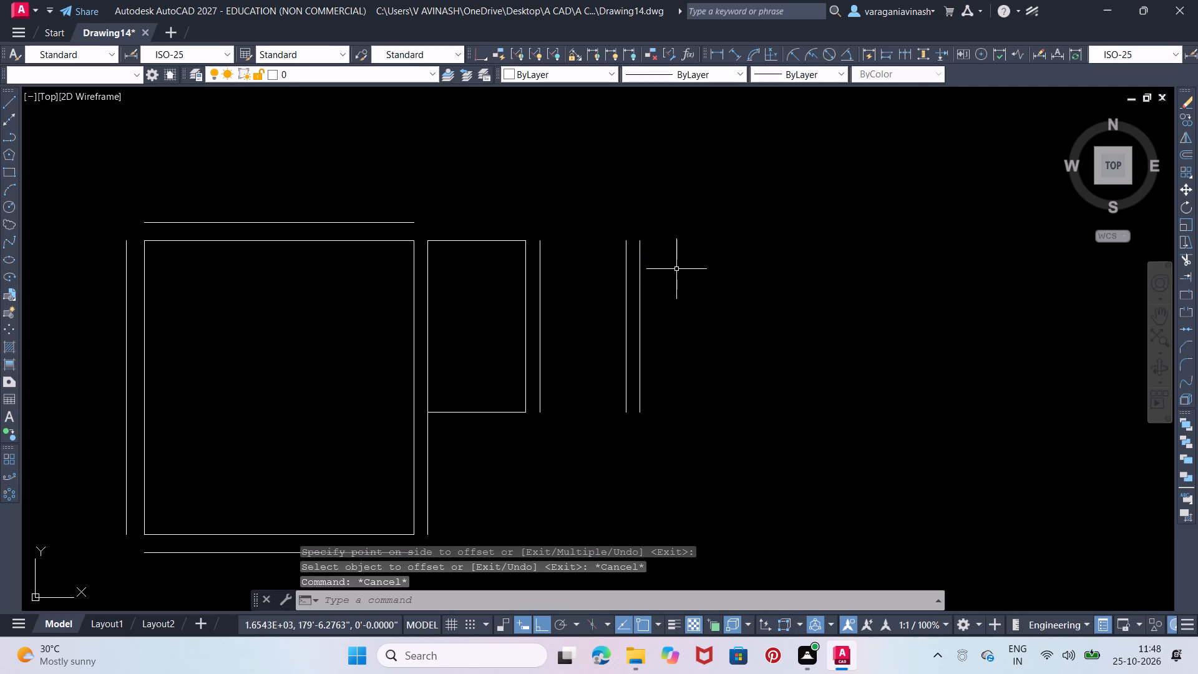
Stretch the east end of the 4' by 7' room's upper line to the upper end of the outermost east wall line.
{"action": "left_click", "coordinate": [497, 240]}
{"action": "left_click", "coordinate": [526, 241]}
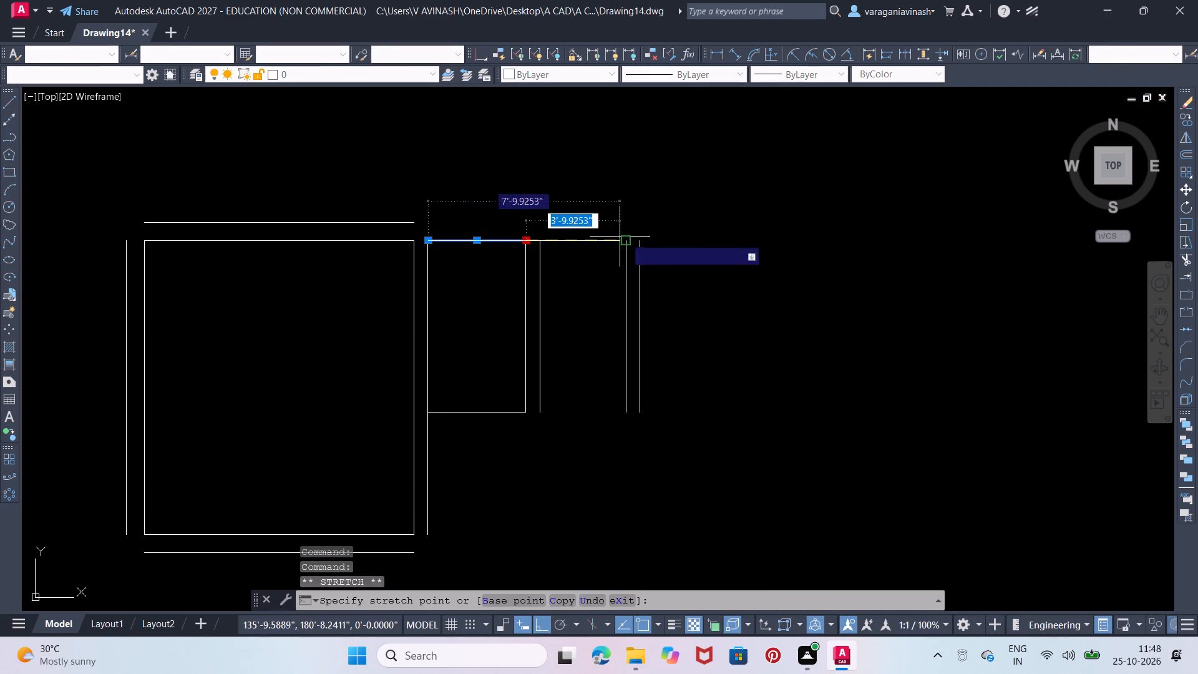
{"action": "left_click", "coordinate": [646, 242]}
{"action": "key", "text": "Escape"}
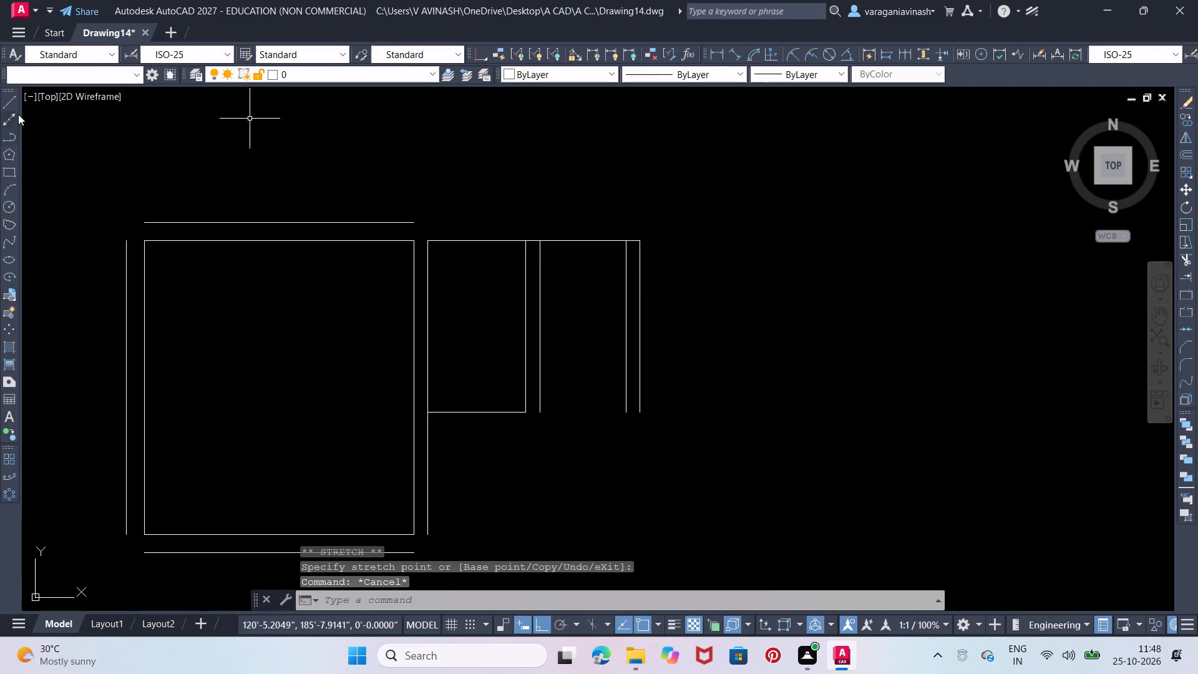
Draw a line 4' down the new room's inner east wall from its upper corner and across to the west wall line.
{"action": "left_click", "coordinate": [2, 98]}
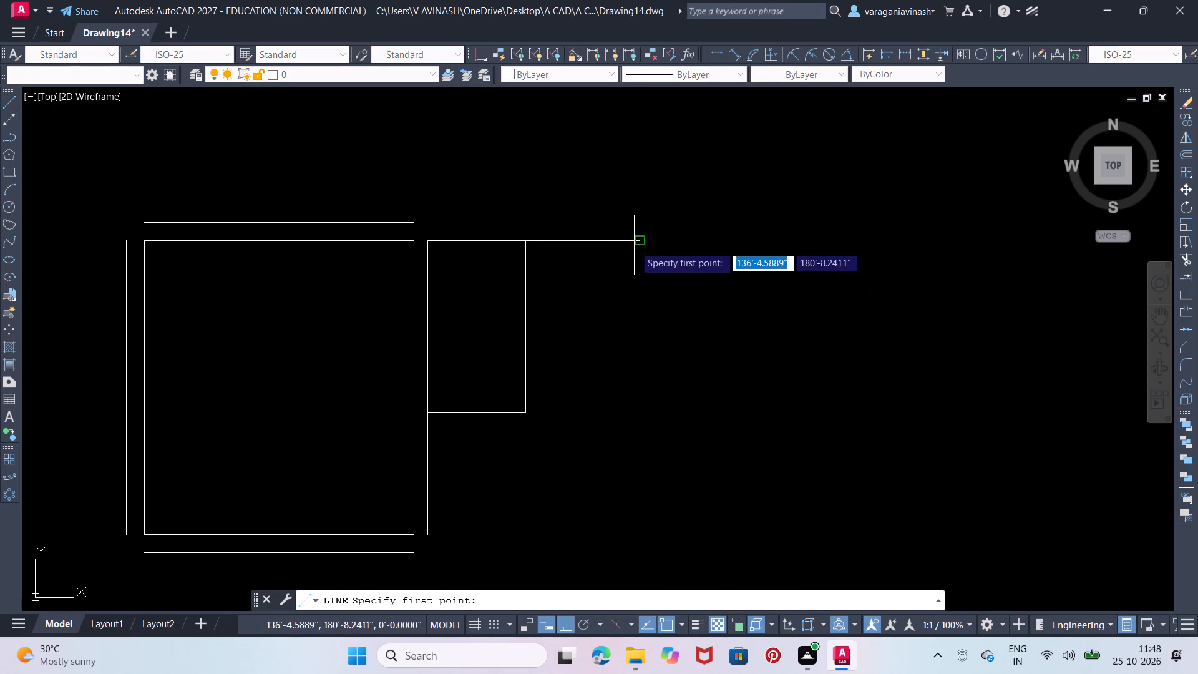
{"action": "left_click", "coordinate": [628, 240]}
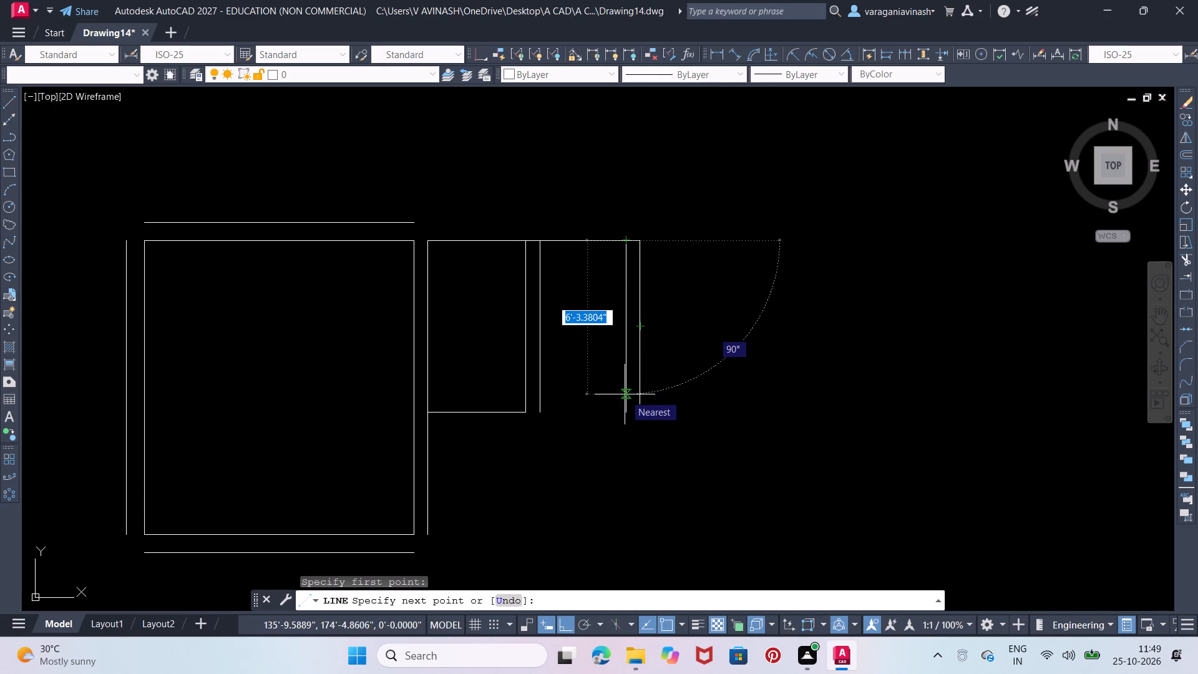
{"action": "type", "text": "4'"}
{"action": "key", "text": "Return"}
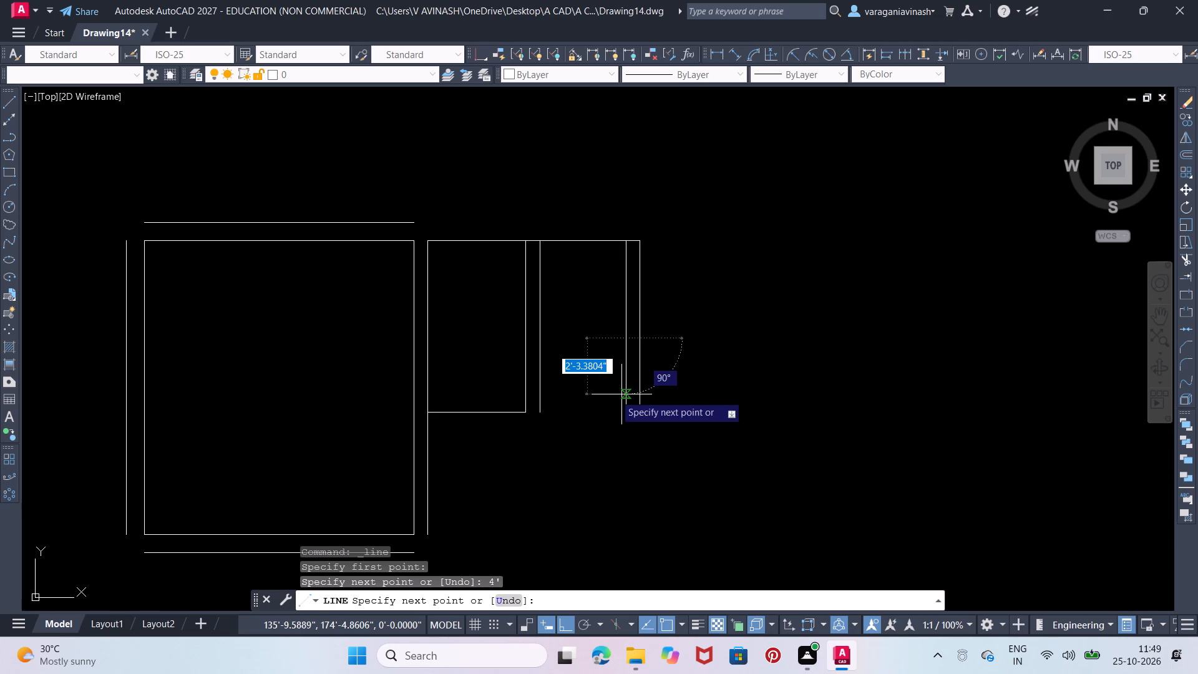
{"action": "left_click", "coordinate": [540, 337]}
{"action": "right_click", "coordinate": [540, 337]}
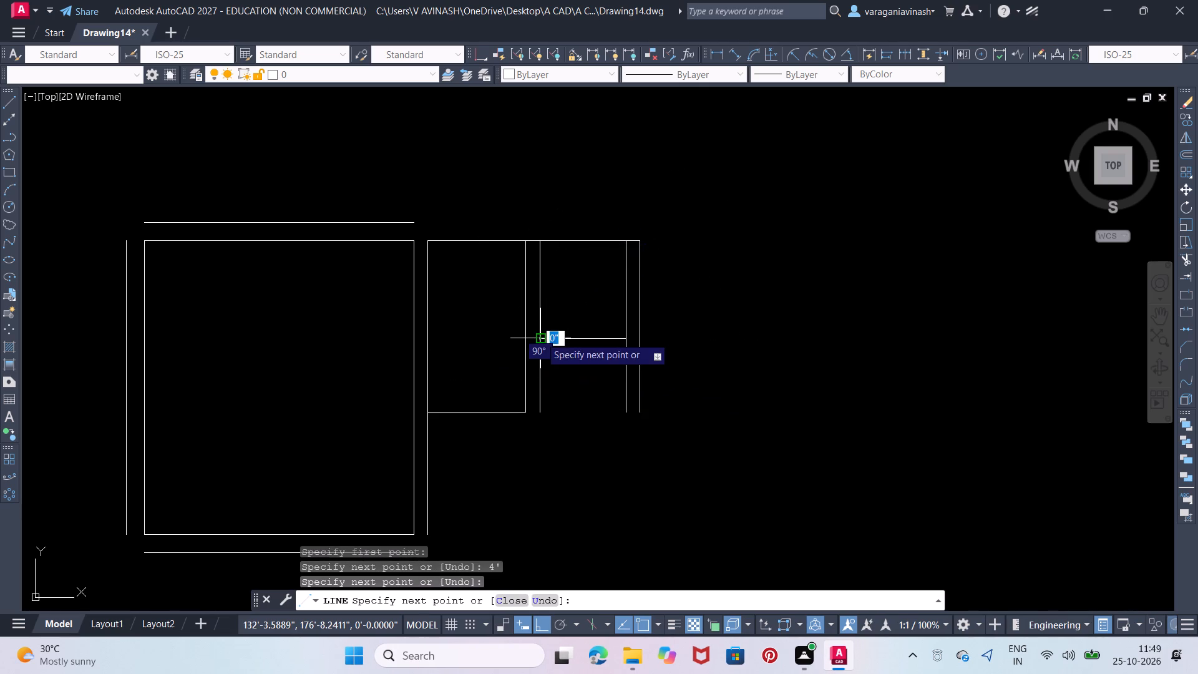
{"action": "left_click", "coordinate": [551, 344]}
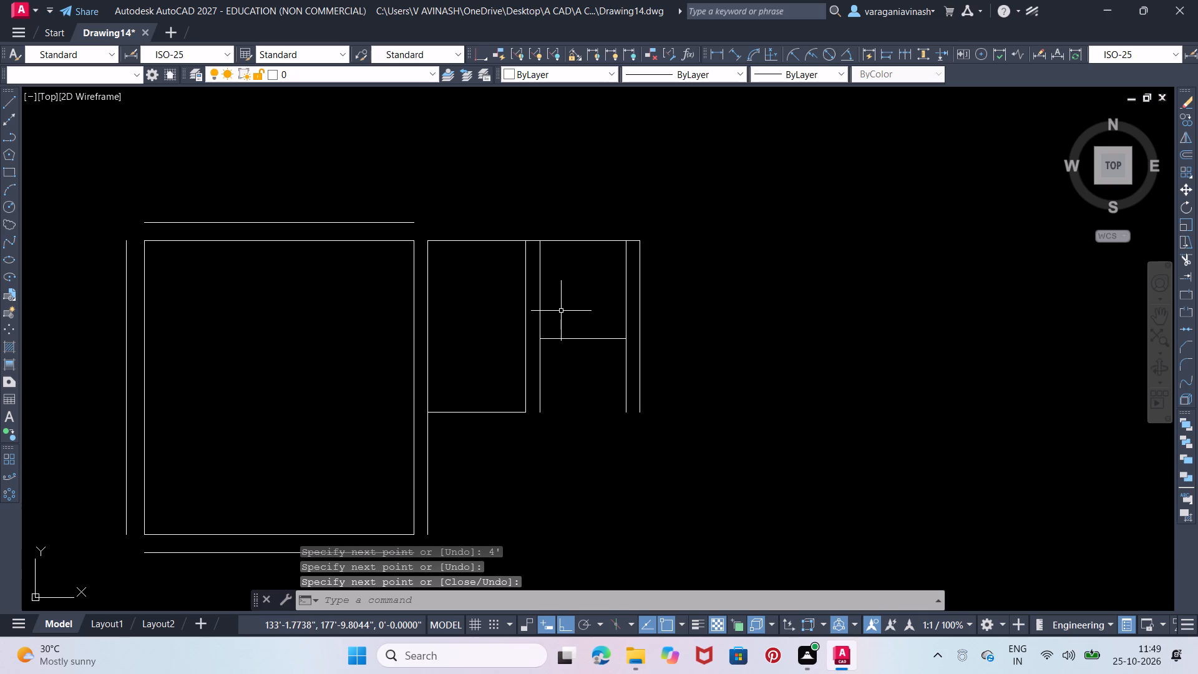
{"action": "key", "text": "Escape"}
Offset the lower lines of the new 3'6" wide room and the 4' by 7' room downward by 7 inches.
{"action": "key", "text": "o"}
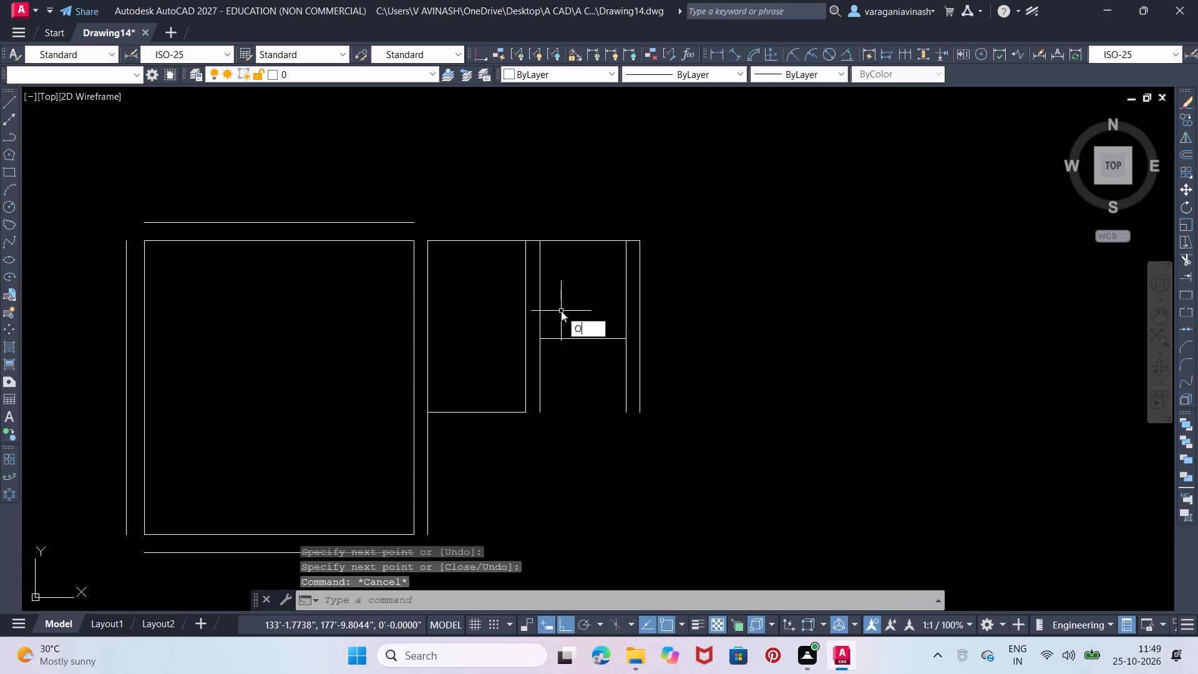
{"action": "key", "text": "Return"}
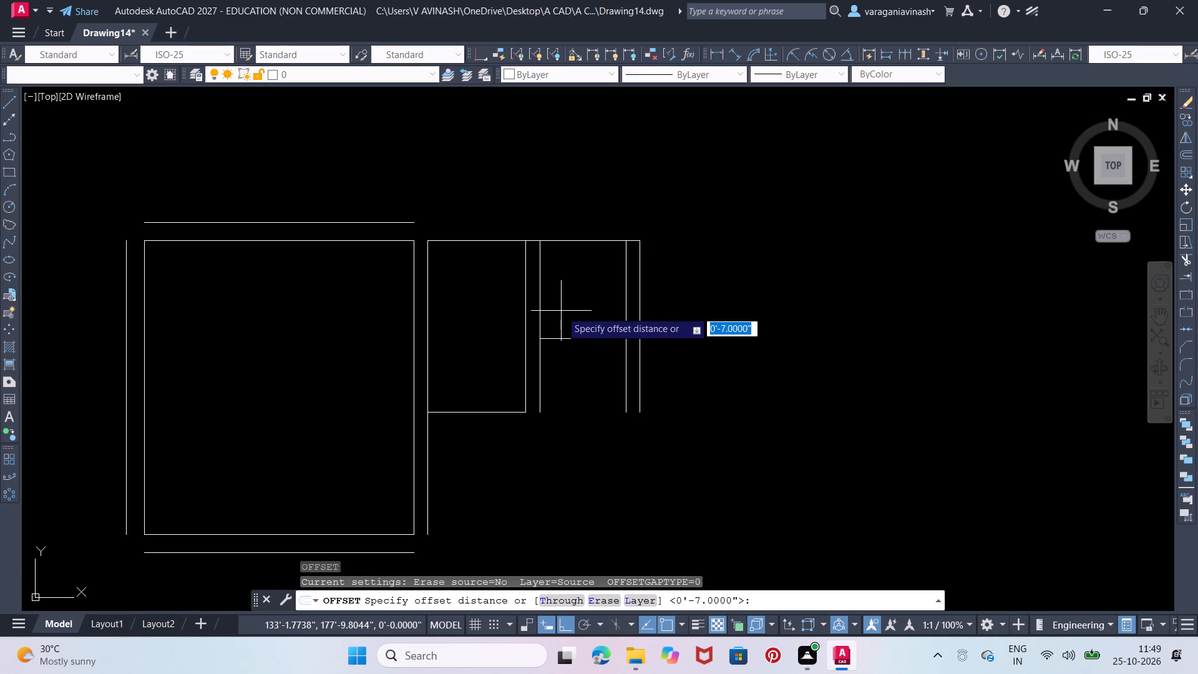
{"action": "key", "text": "7"}
{"action": "key", "text": "Return"}
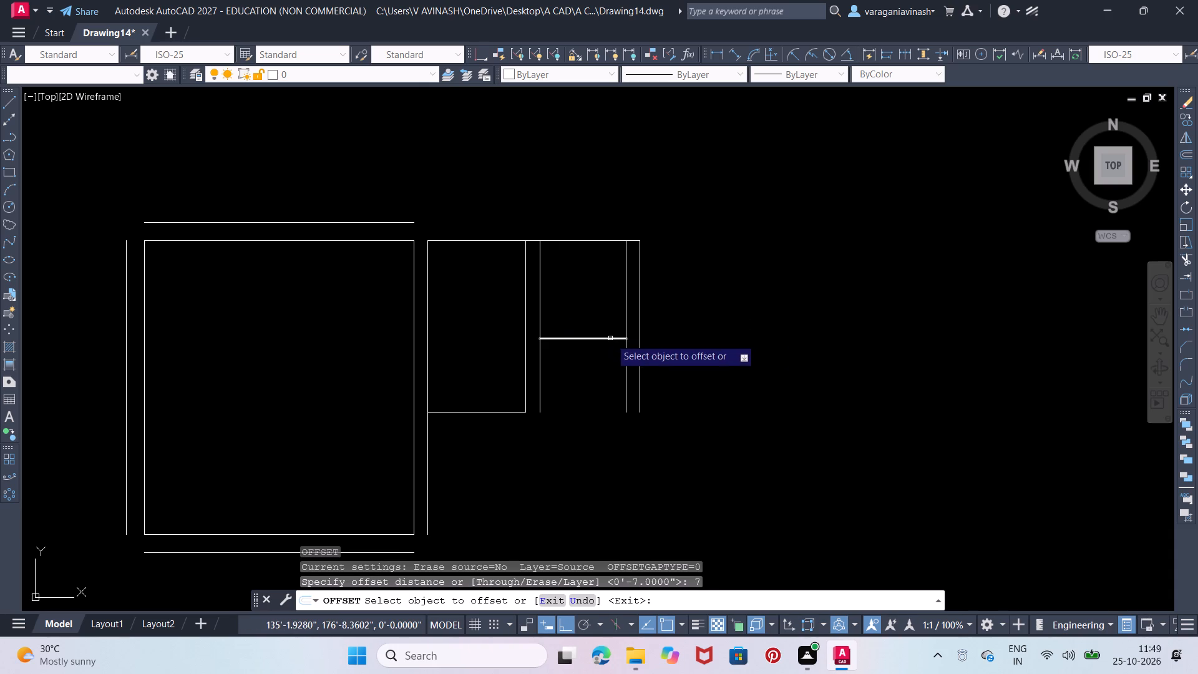
{"action": "left_click", "coordinate": [610, 338]}
{"action": "left_click", "coordinate": [610, 355]}
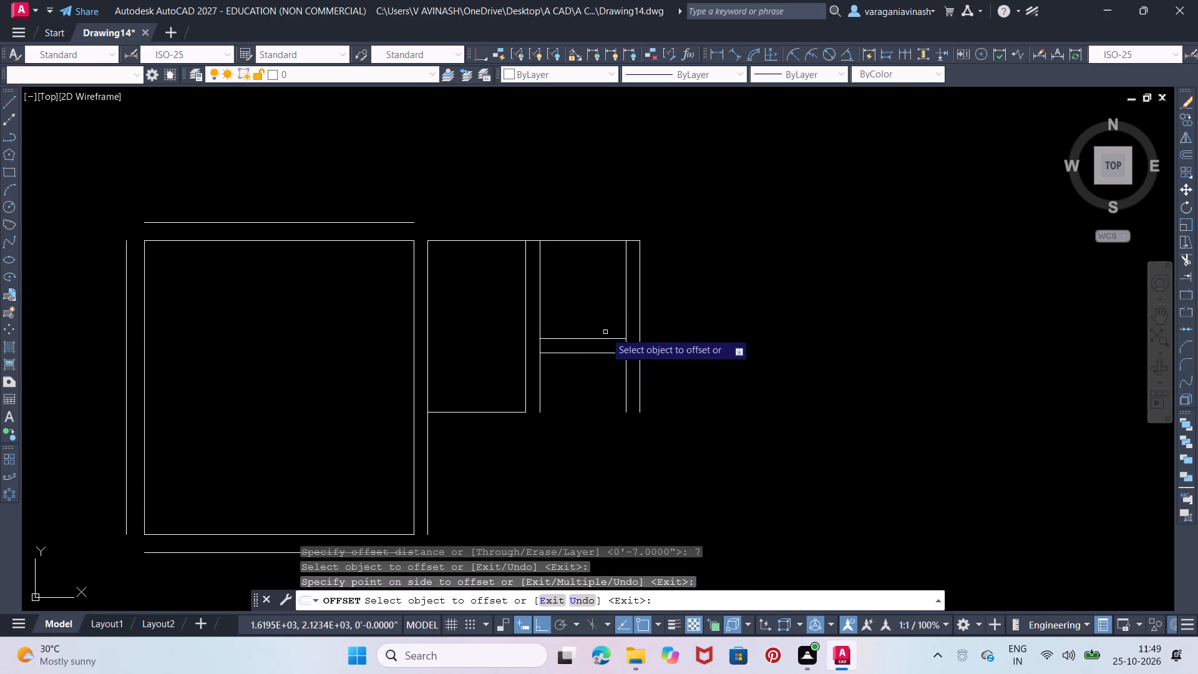
{"action": "left_click", "coordinate": [498, 413]}
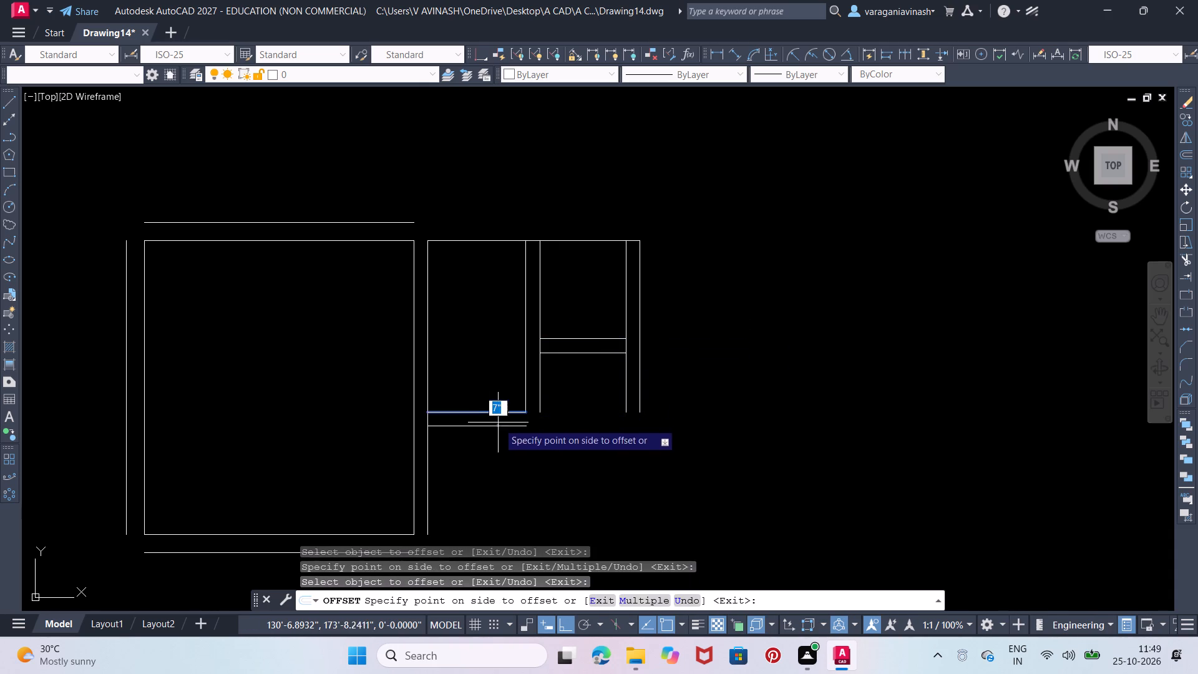
{"action": "left_click", "coordinate": [498, 468]}
{"action": "key", "text": "Escape"}
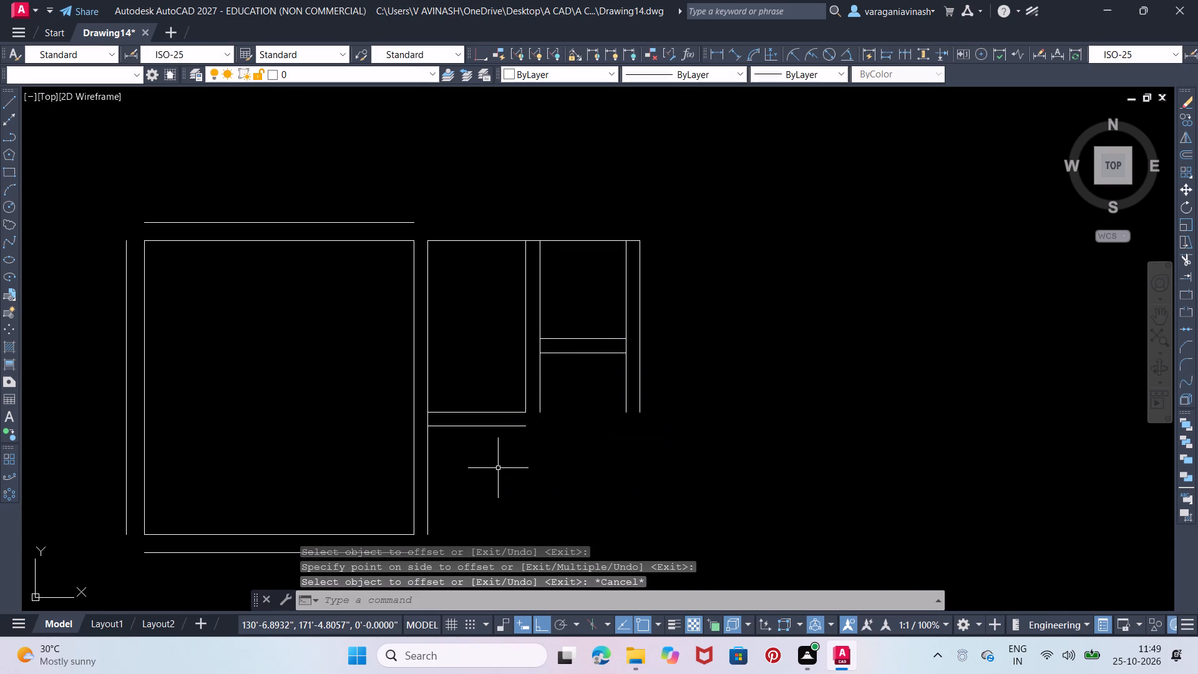
Stretch the lower and east outer wall lines of the 4' by 7' room so they meet at its southeast corner.
{"action": "scroll", "coordinate": [479, 400], "scroll_direction": "up", "scroll_amount": 1}
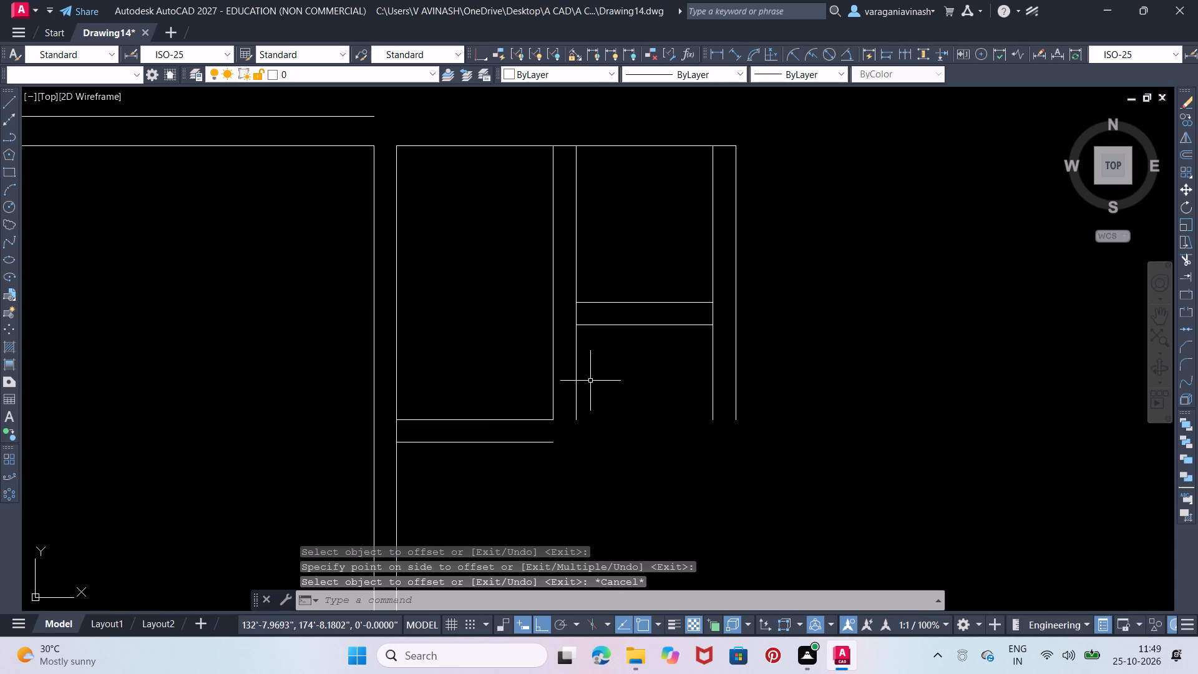
{"action": "left_click", "coordinate": [593, 381]}
{"action": "left_click", "coordinate": [548, 453]}
{"action": "left_click", "coordinate": [553, 438]}
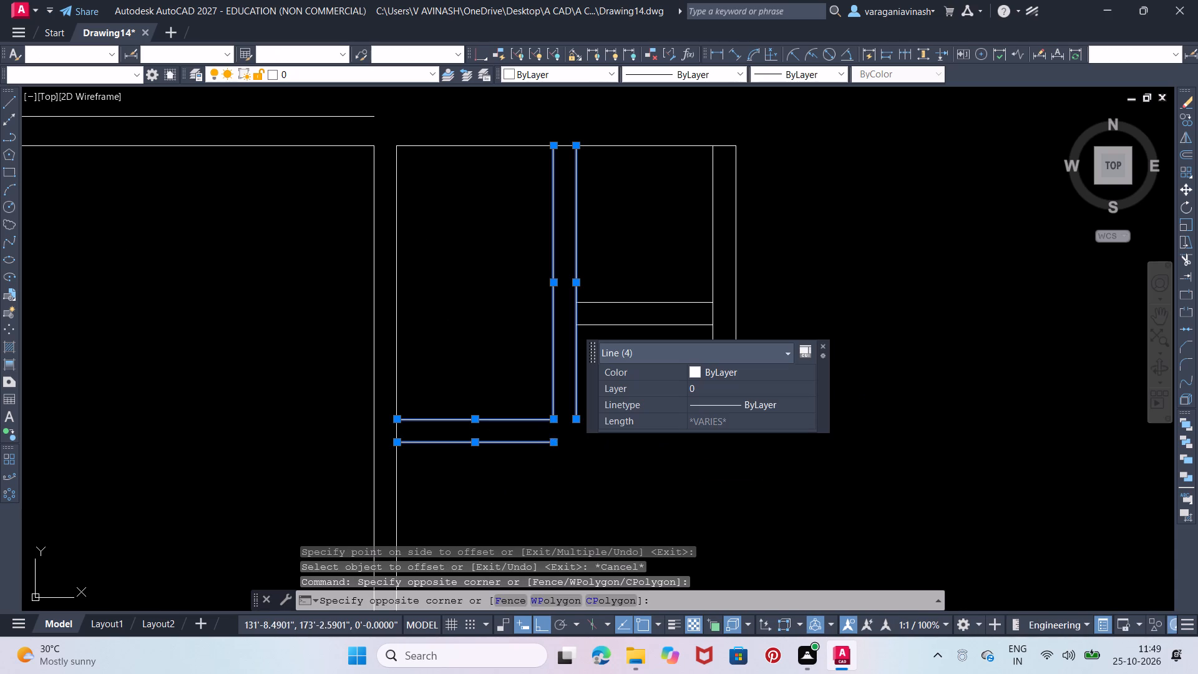
{"action": "left_click", "coordinate": [555, 445]}
{"action": "left_click", "coordinate": [555, 446]}
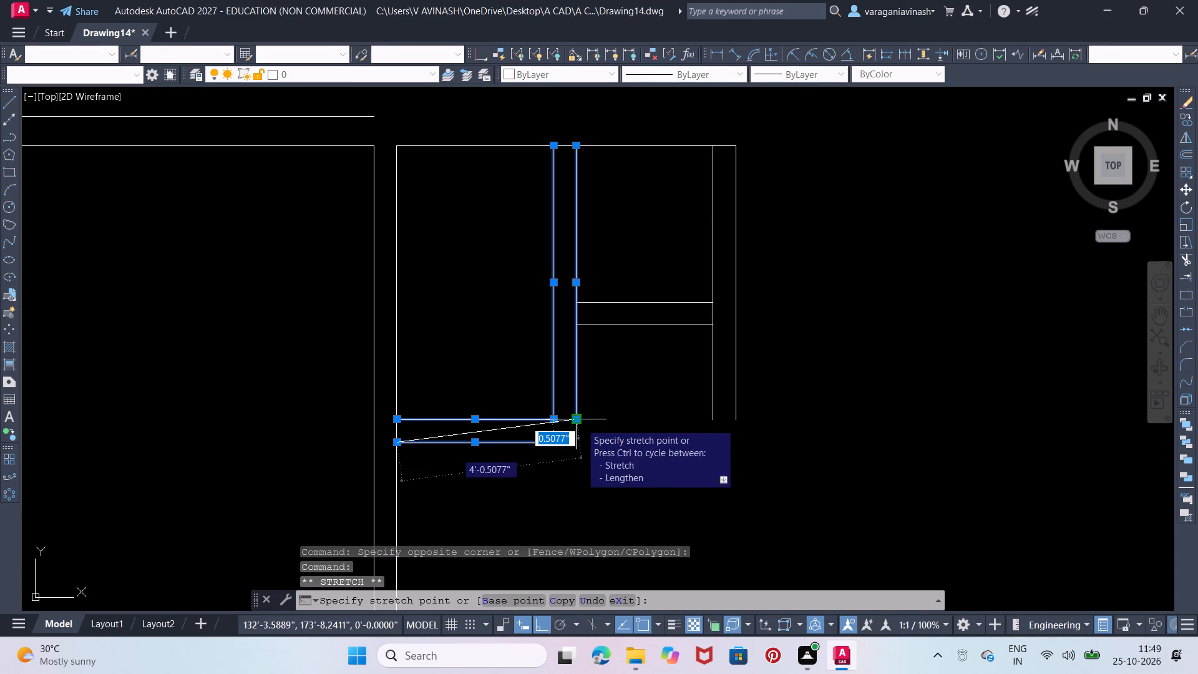
{"action": "left_click", "coordinate": [582, 444]}
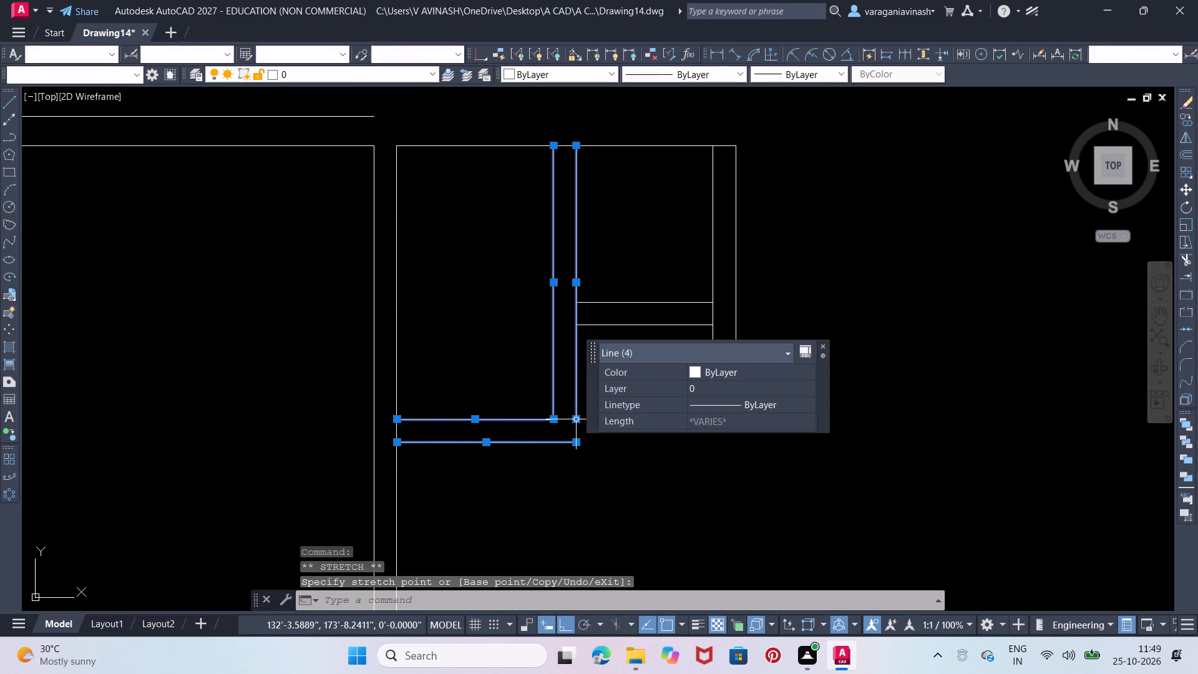
{"action": "left_click", "coordinate": [579, 416]}
{"action": "left_click", "coordinate": [578, 441]}
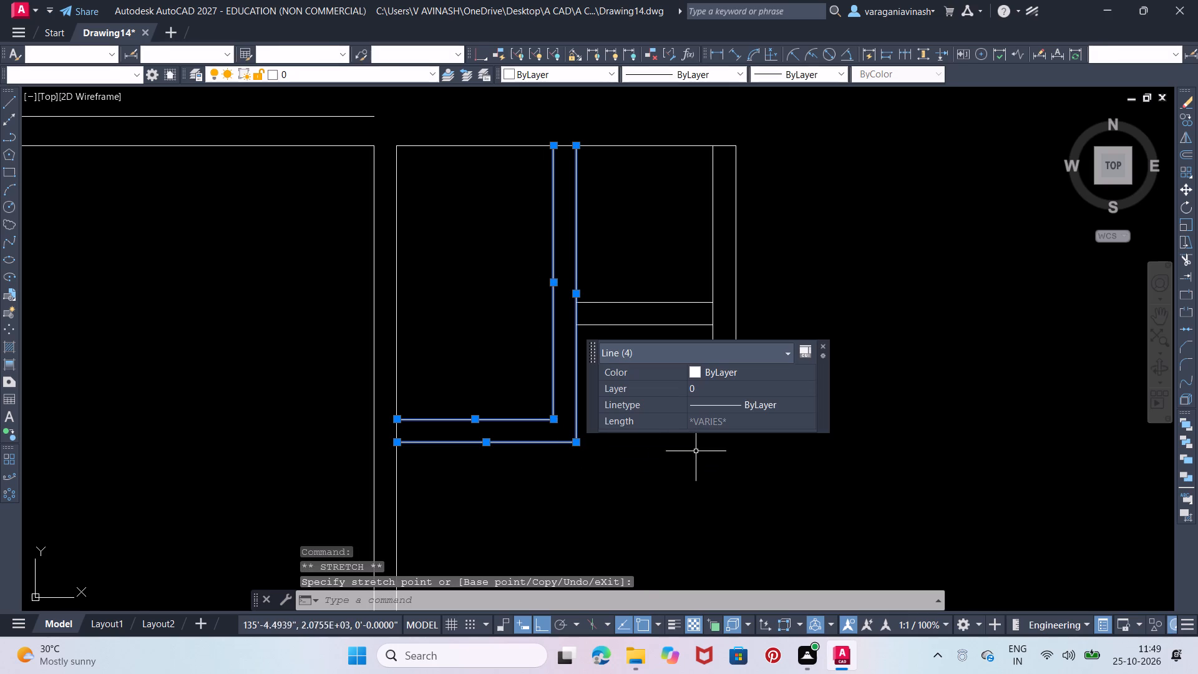
{"action": "left_click", "coordinate": [733, 464]}
{"action": "left_click", "coordinate": [733, 464]}
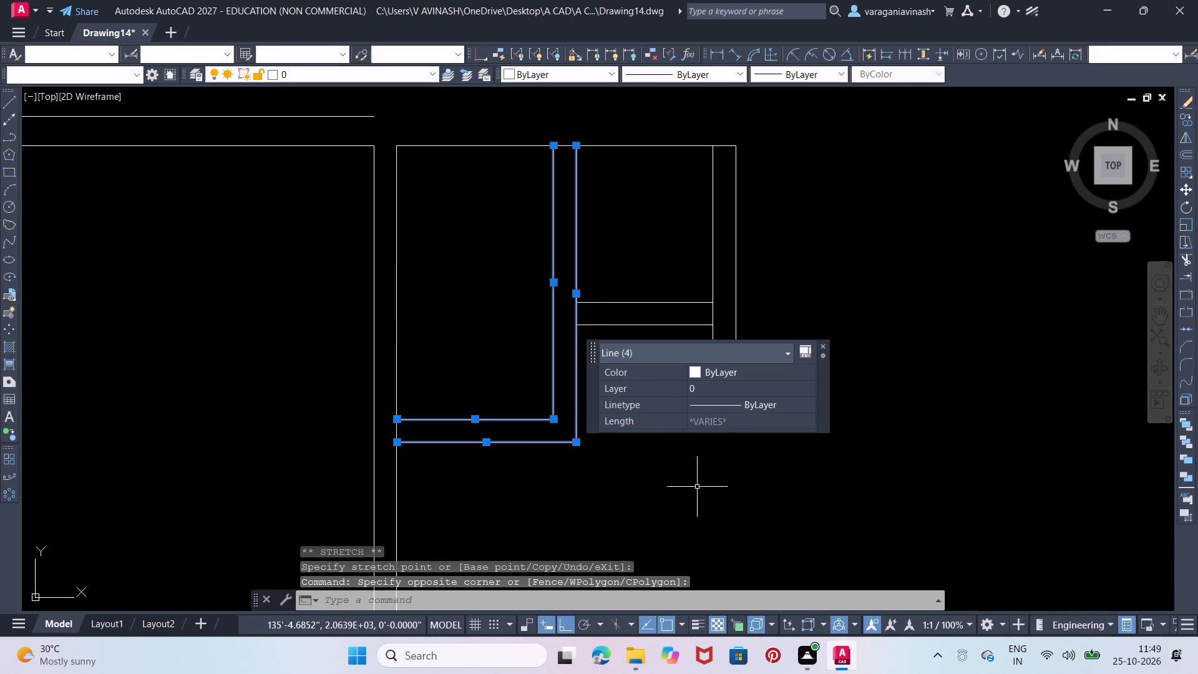
{"action": "left_click", "coordinate": [696, 487]}
{"action": "left_click", "coordinate": [714, 468]}
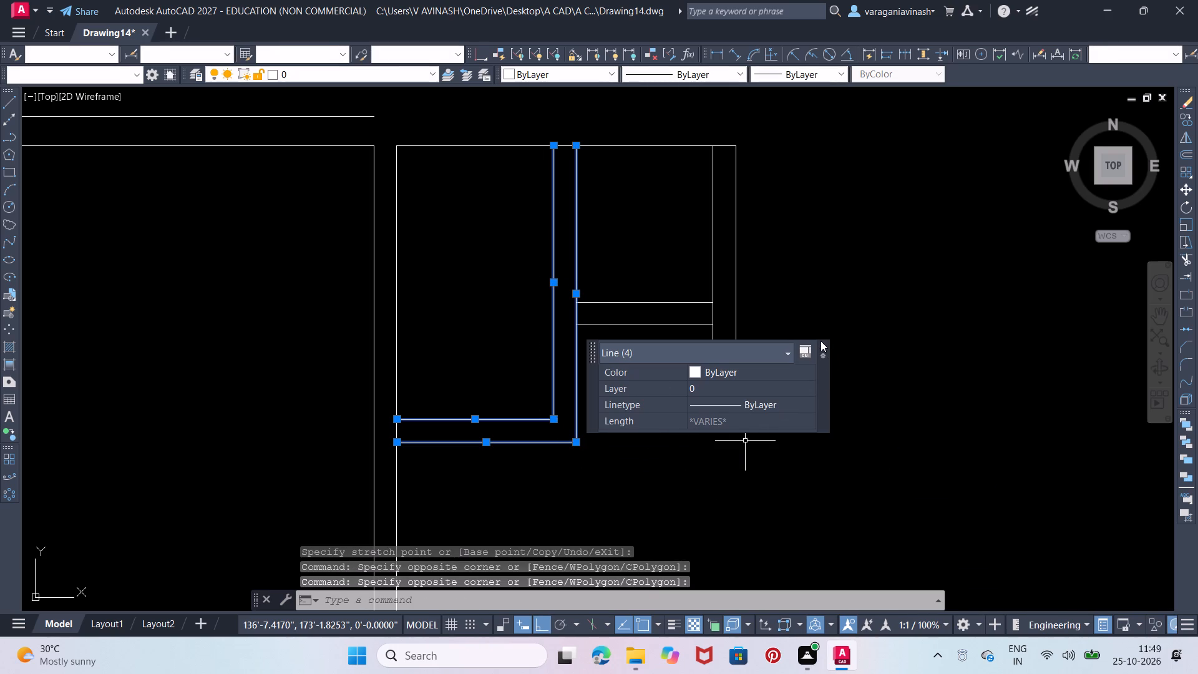
Stretch the east wall lines and lower outer line of the 3'6" by 4' room to meet at its southeast inner and outer corners.
{"action": "left_click", "coordinate": [821, 344]}
{"action": "left_click_drag", "start_coordinate": [793, 396], "coordinate": [786, 399]}
{"action": "left_click", "coordinate": [659, 420]}
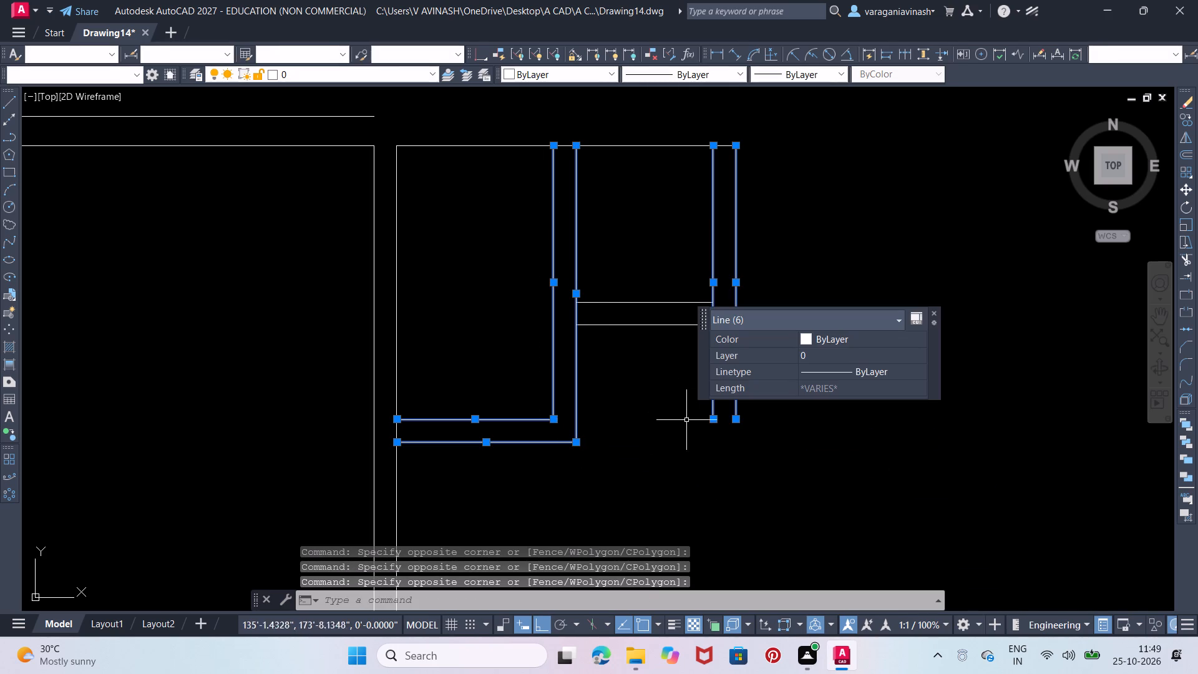
{"action": "left_click", "coordinate": [714, 420]}
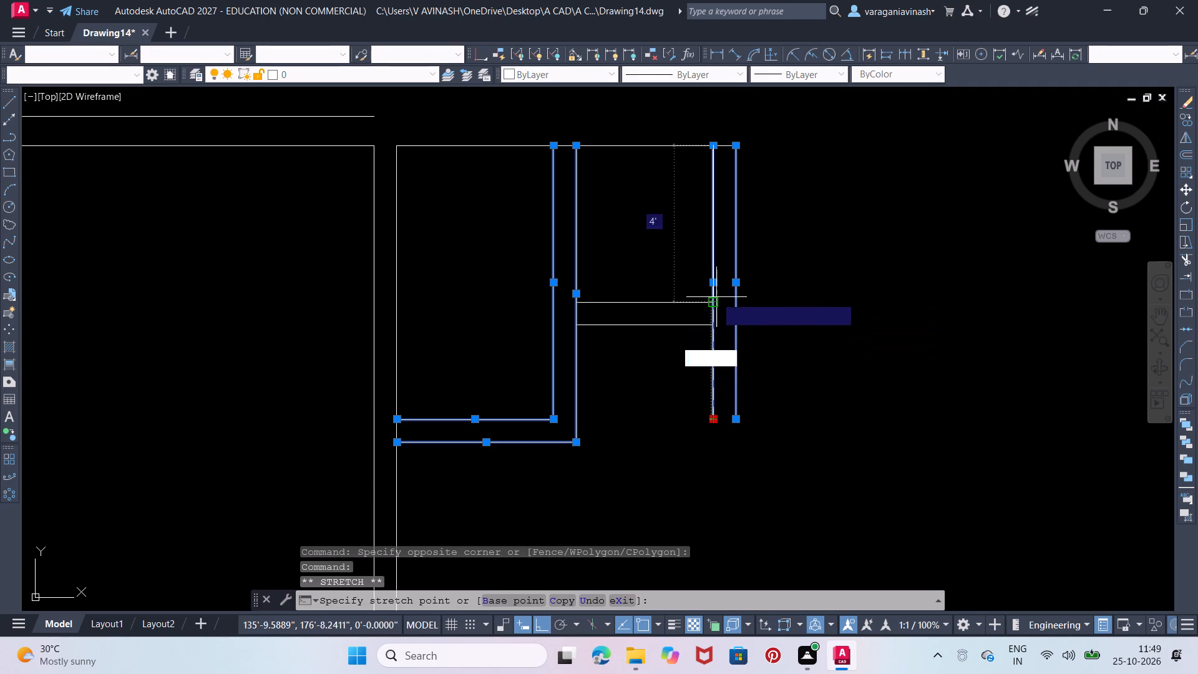
{"action": "left_click", "coordinate": [716, 297]}
{"action": "left_click", "coordinate": [738, 420]}
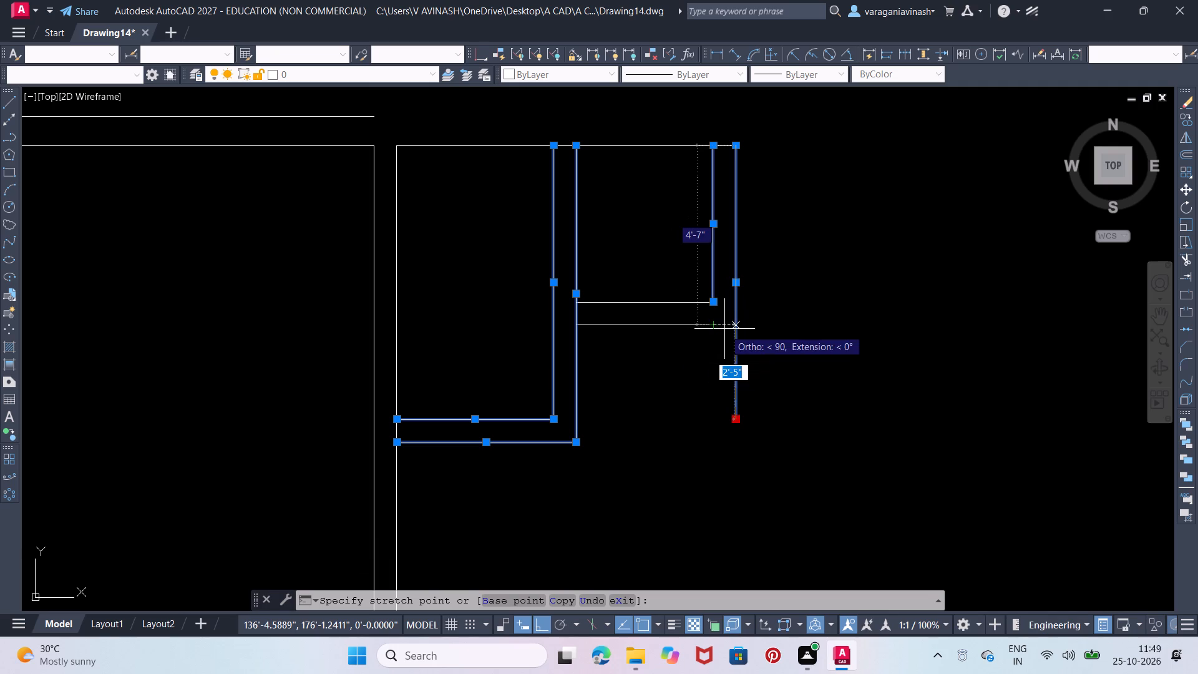
{"action": "left_click", "coordinate": [724, 329]}
{"action": "left_click", "coordinate": [682, 326]}
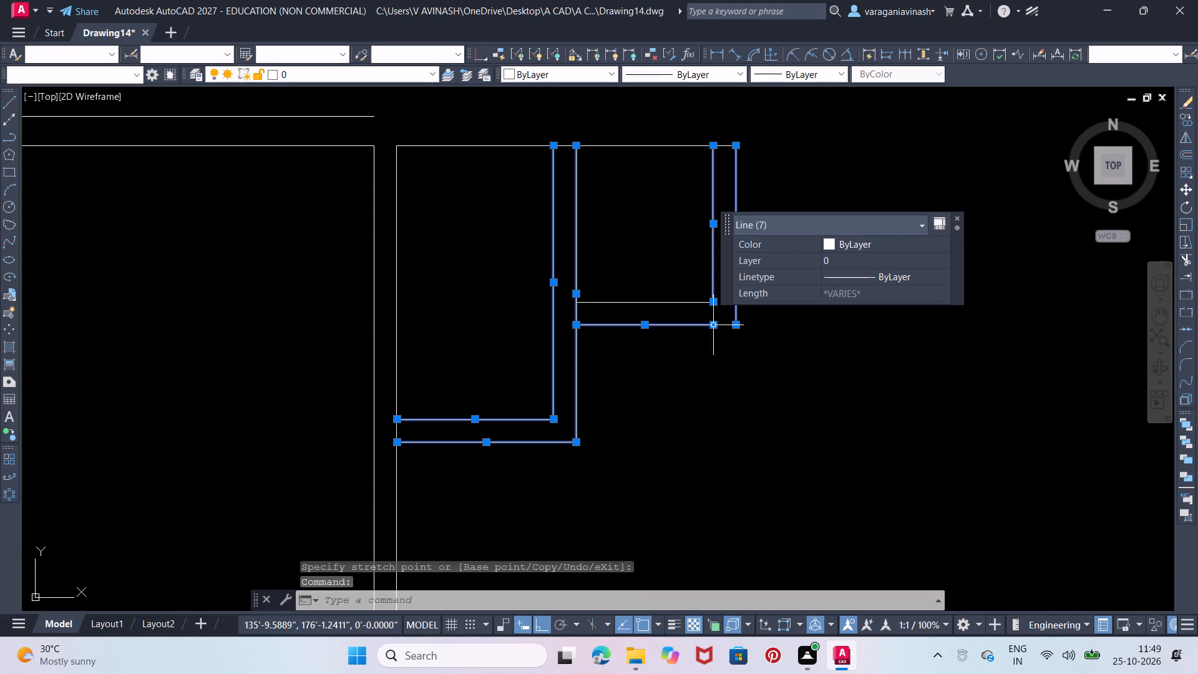
{"action": "left_click", "coordinate": [714, 323]}
{"action": "left_click", "coordinate": [737, 323]}
{"action": "middle_click_drag", "start_coordinate": [546, 323], "coordinate": [543, 331]}
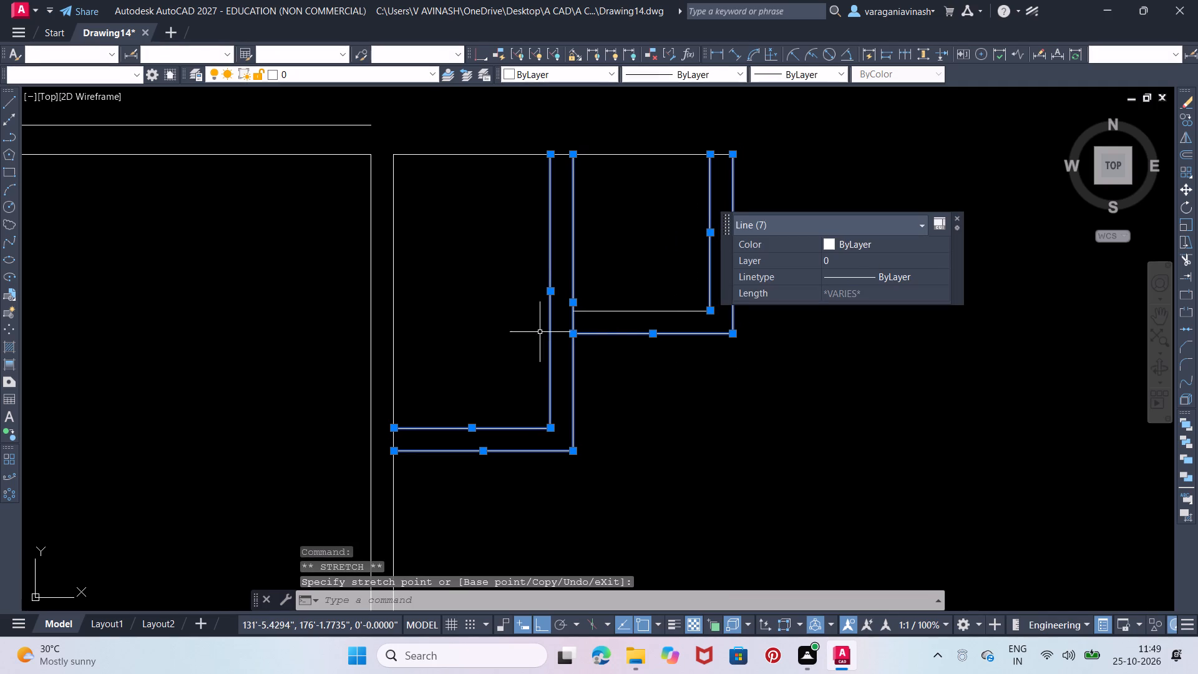
{"action": "key", "text": "Escape"}
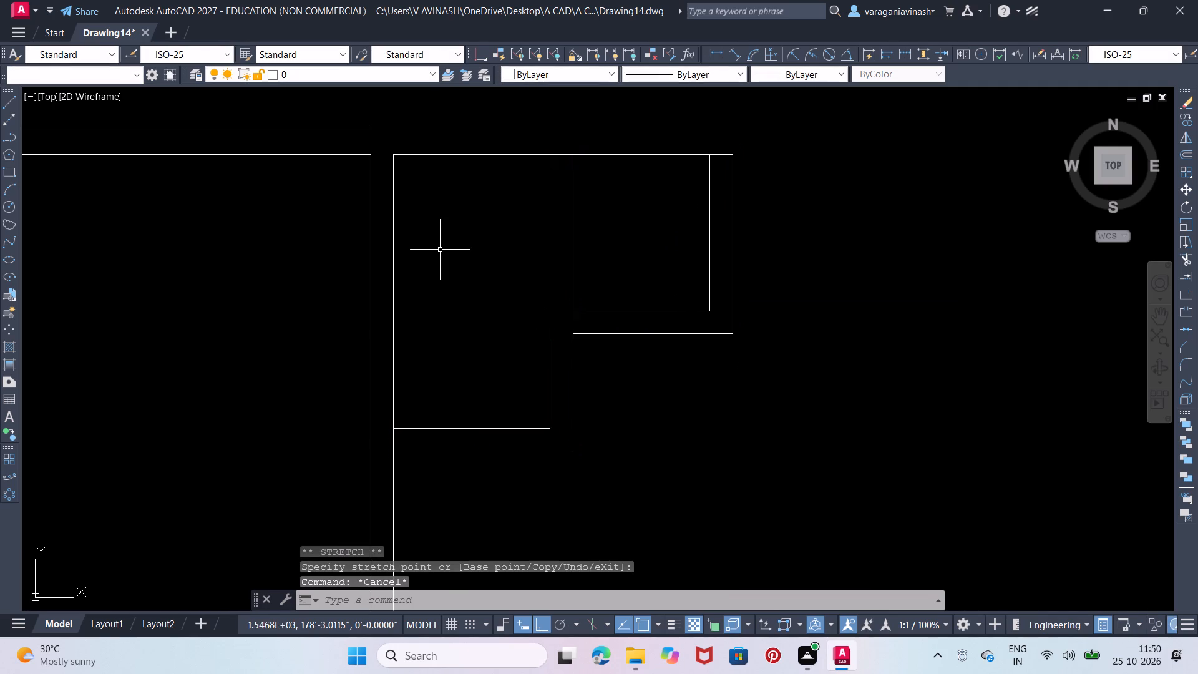
Stretch the east end of the upper outer wall line across to align with the 3'6" by 4' room's outer east wall.
{"action": "middle_click_drag", "start_coordinate": [493, 116], "coordinate": [480, 176]}
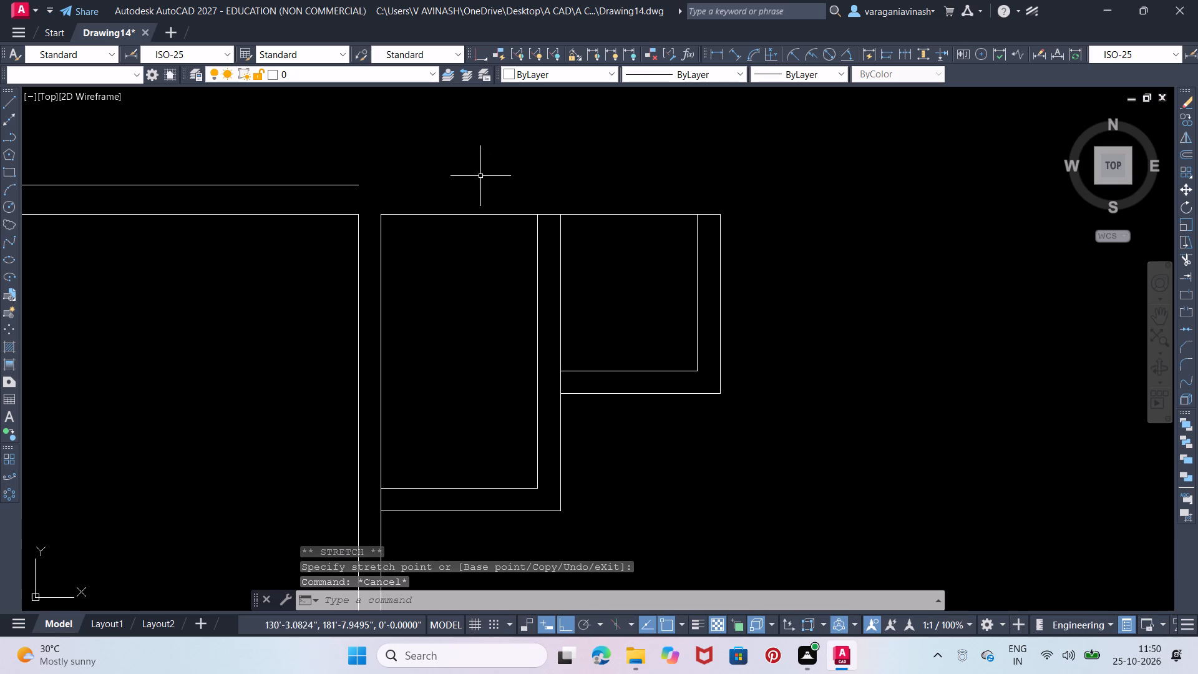
{"action": "left_click_drag", "start_coordinate": [353, 180], "coordinate": [350, 187]}
{"action": "left_click", "coordinate": [349, 200]}
{"action": "left_click", "coordinate": [358, 184]}
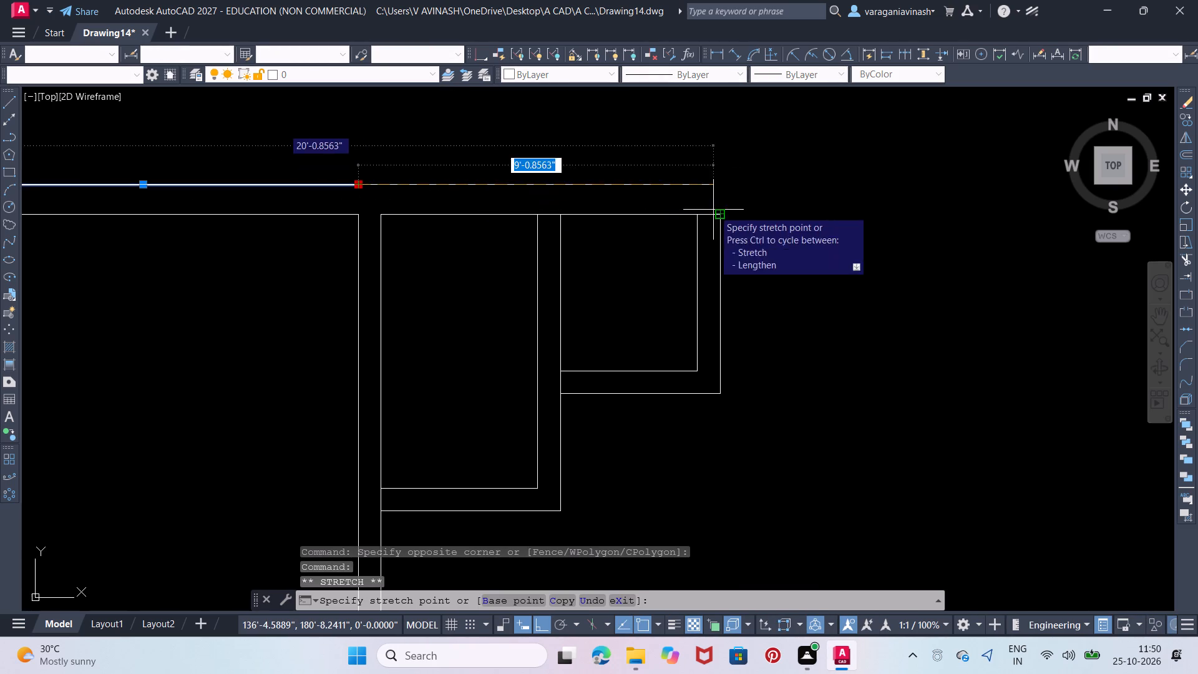
{"action": "left_click", "coordinate": [723, 192]}
Stretch the west and upper outer wall lines of the 11' by 12' room so they meet at its northwest corner.
{"action": "middle_click_drag", "start_coordinate": [786, 182], "coordinate": [693, 199]}
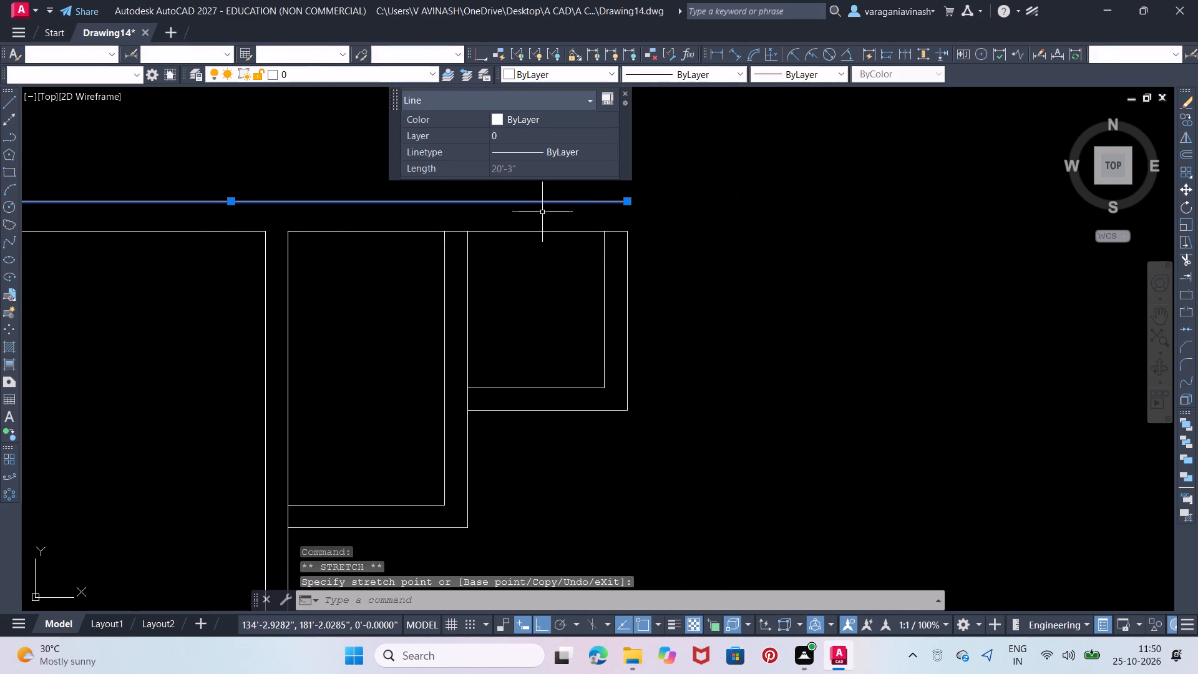
{"action": "middle_click_drag", "start_coordinate": [536, 215], "coordinate": [1197, 216]}
{"action": "left_click_drag", "start_coordinate": [477, 238], "coordinate": [469, 250]}
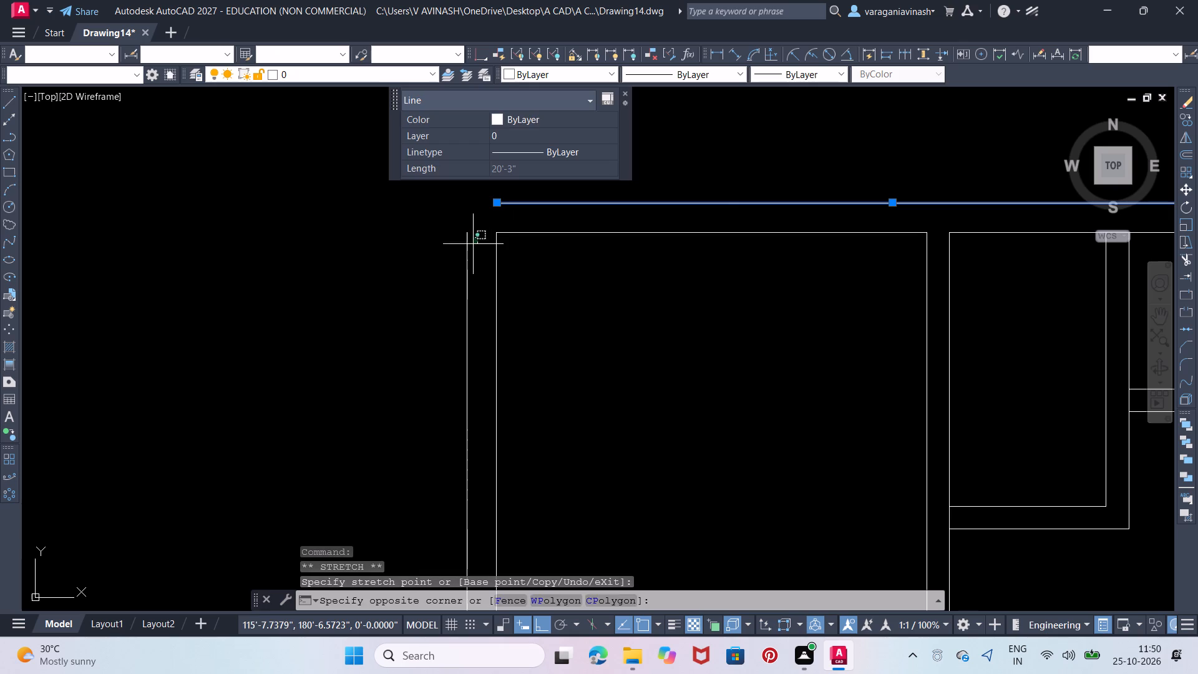
{"action": "left_click_drag", "start_coordinate": [469, 250], "coordinate": [465, 256]}
{"action": "left_click", "coordinate": [451, 275]}
{"action": "left_click", "coordinate": [469, 235]}
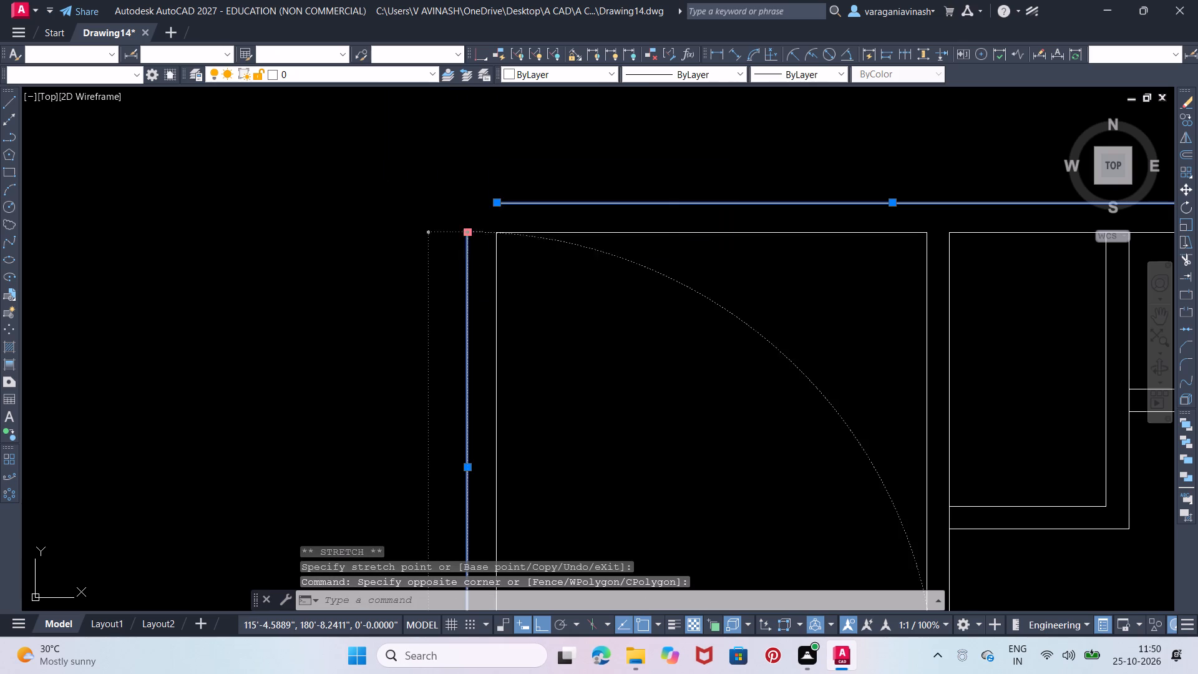
{"action": "left_click", "coordinate": [461, 202]}
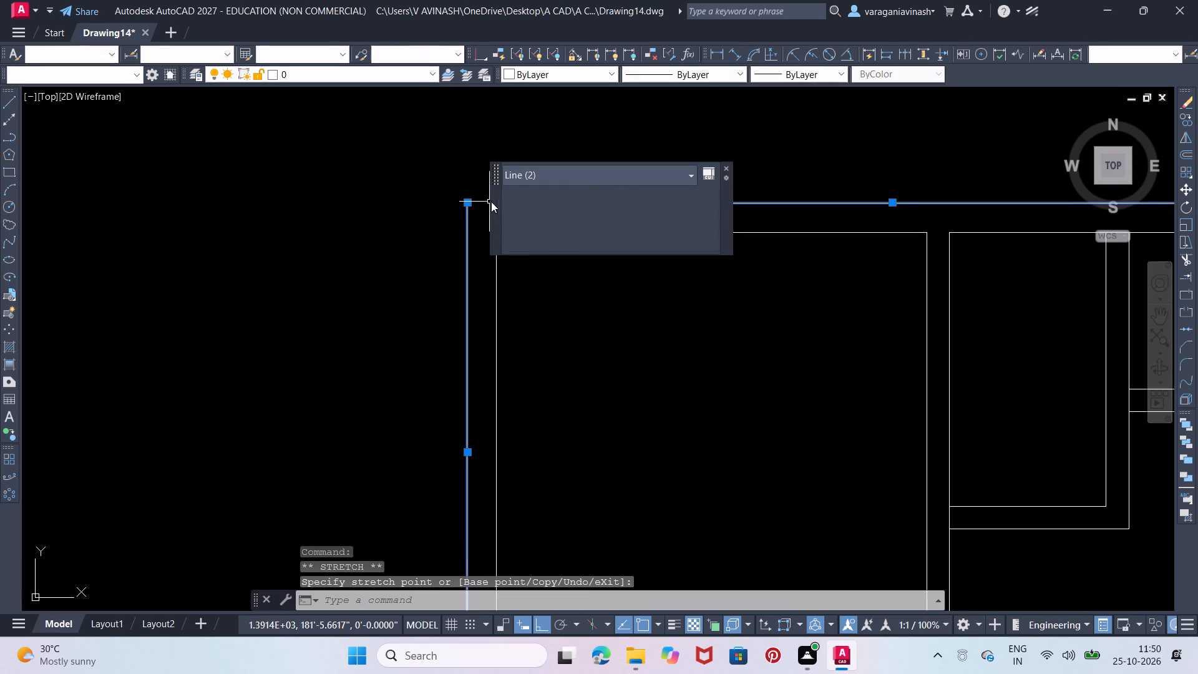
{"action": "left_click", "coordinate": [484, 210]}
{"action": "left_click", "coordinate": [482, 235]}
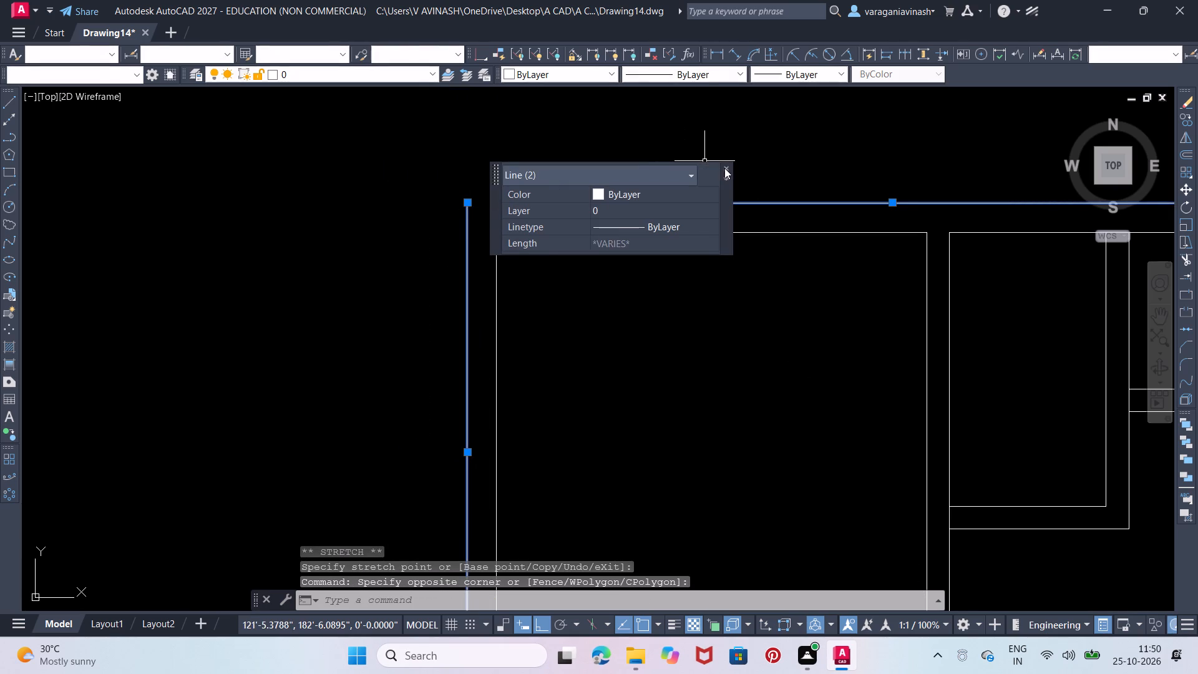
{"action": "left_click", "coordinate": [724, 168]}
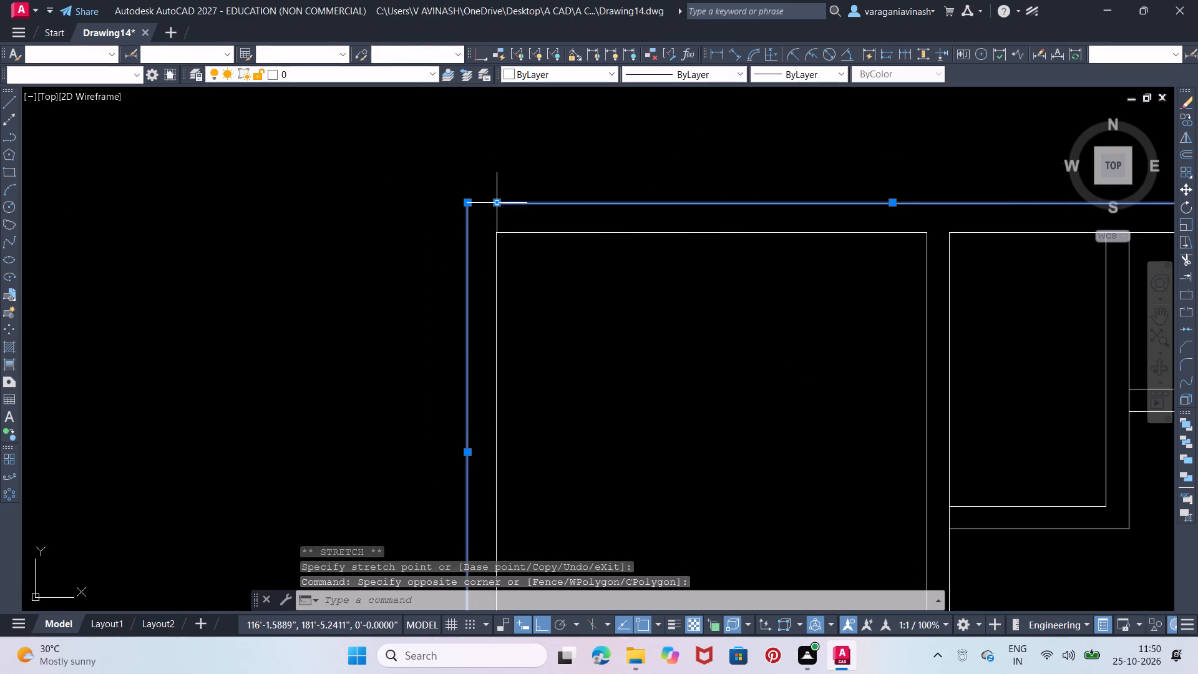
{"action": "left_click", "coordinate": [497, 203]}
{"action": "left_click", "coordinate": [472, 203]}
Stretch the lower and west outer wall lines of the 11' by 12' room so they meet at its southwest corner.
{"action": "middle_click_drag", "start_coordinate": [640, 412], "coordinate": [610, 247]}
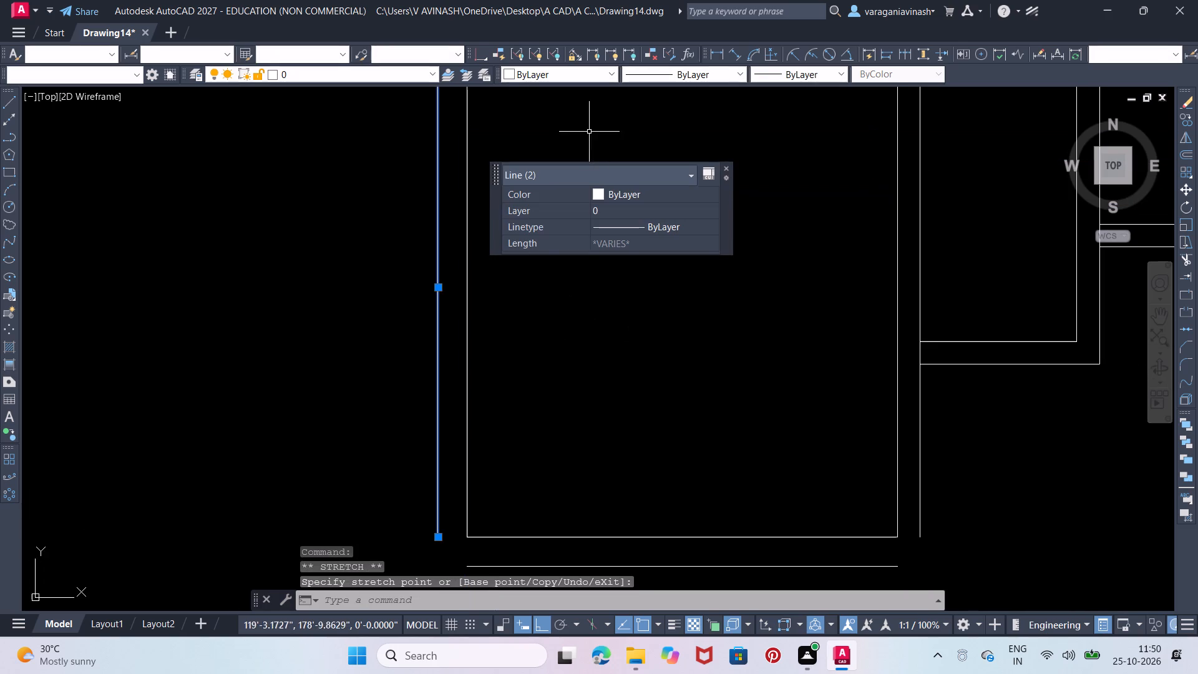
{"action": "middle_click_drag", "start_coordinate": [591, 325], "coordinate": [574, 259]}
{"action": "left_click", "coordinate": [475, 512]}
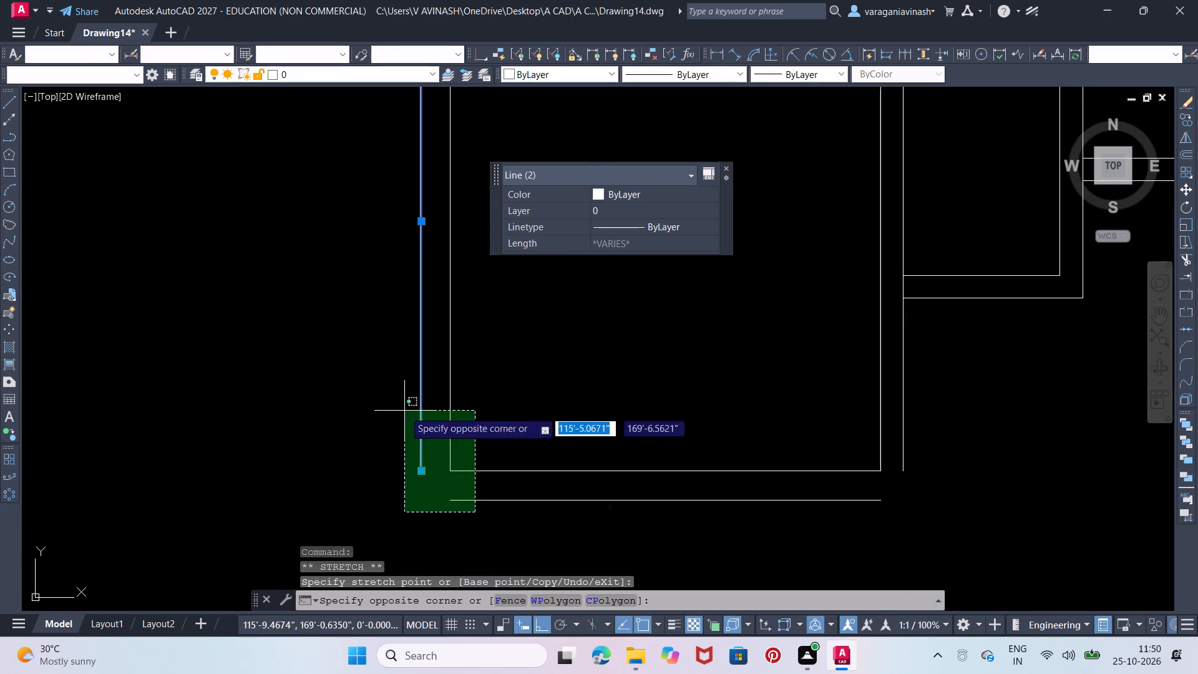
{"action": "left_click", "coordinate": [381, 375]}
{"action": "left_click", "coordinate": [450, 498]}
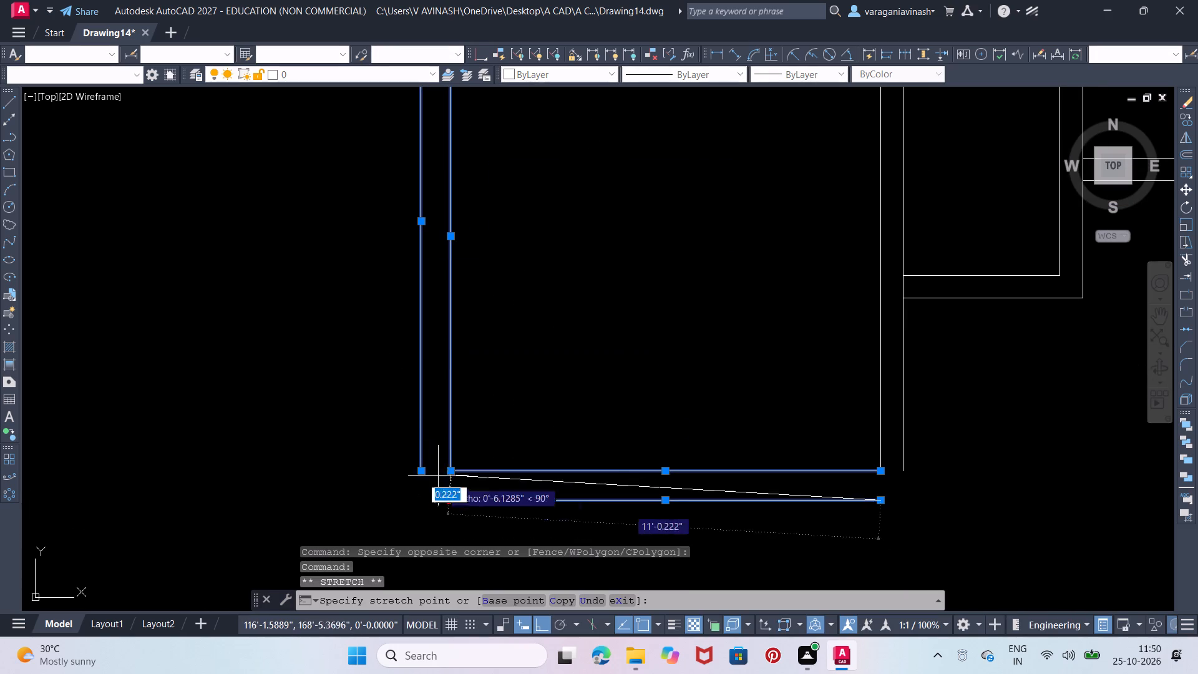
{"action": "left_click", "coordinate": [423, 486]}
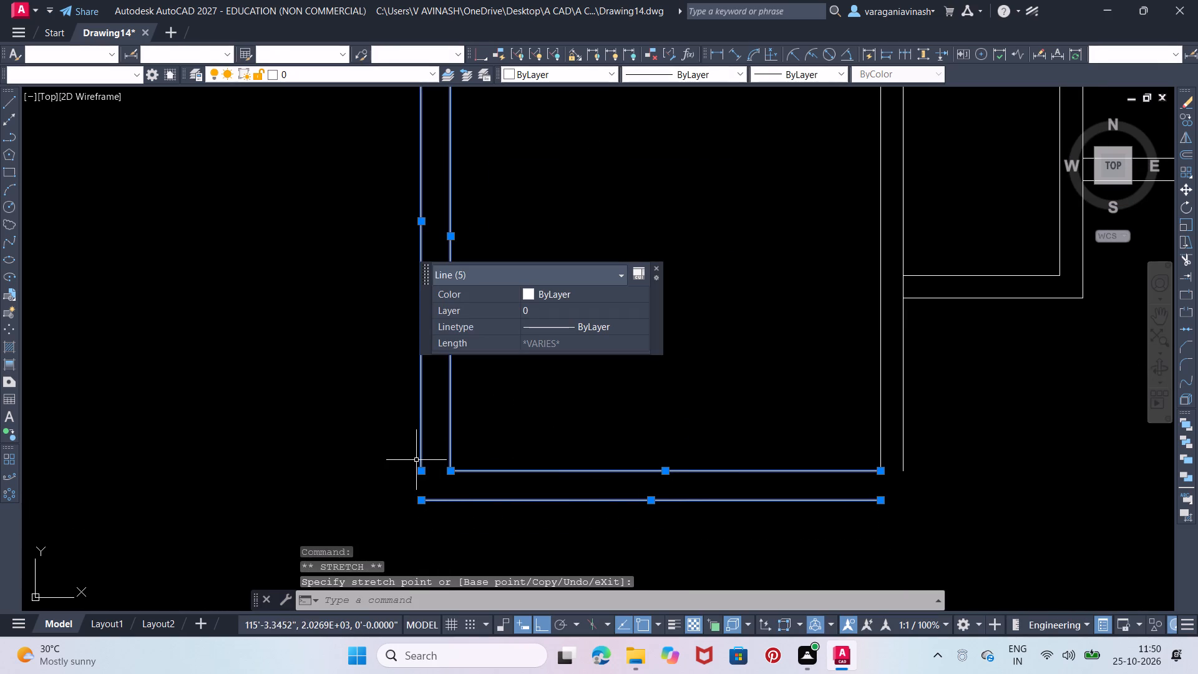
{"action": "left_click", "coordinate": [421, 472]}
{"action": "left_click", "coordinate": [426, 498]}
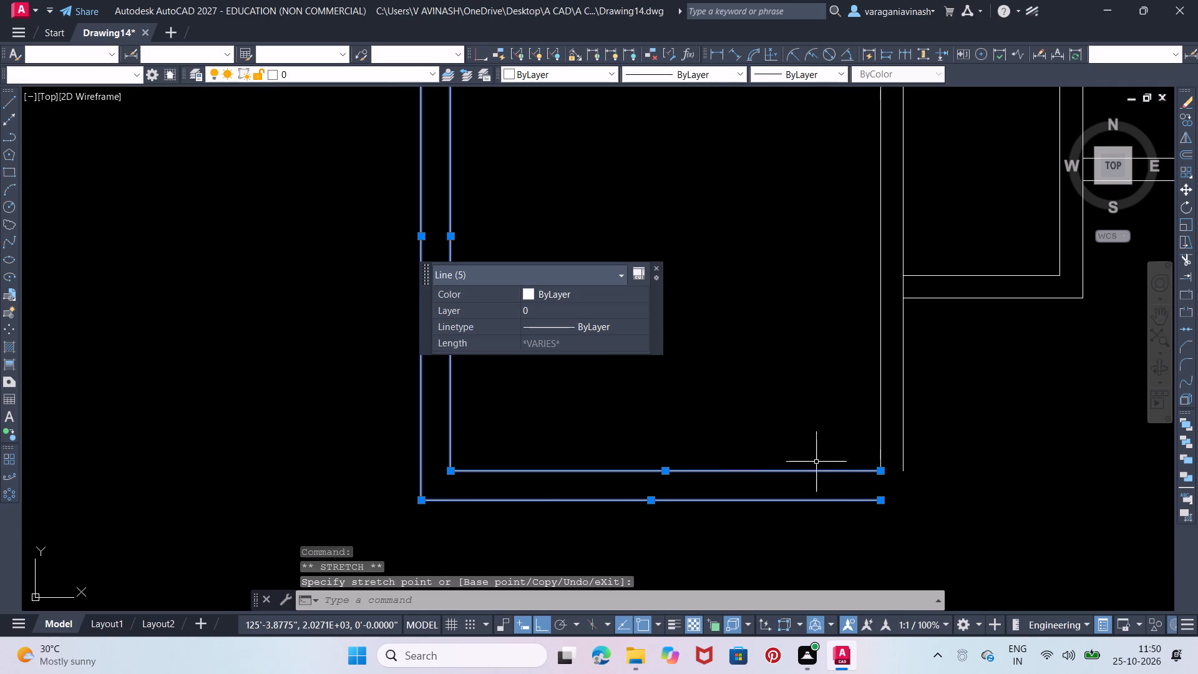
Stretch the lower and east outer wall lines of the 11' by 12' room so they meet at its southeast corner.
{"action": "left_click", "coordinate": [877, 499]}
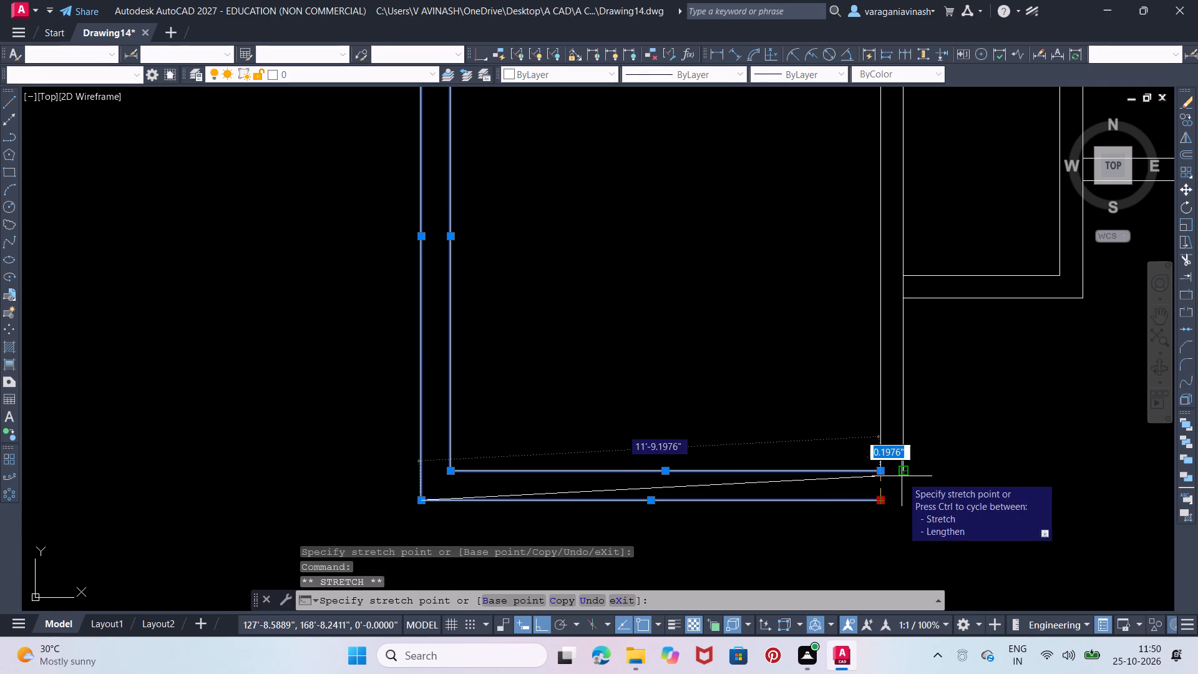
{"action": "left_click", "coordinate": [901, 486]}
{"action": "left_click", "coordinate": [905, 462]}
{"action": "left_click", "coordinate": [900, 471]}
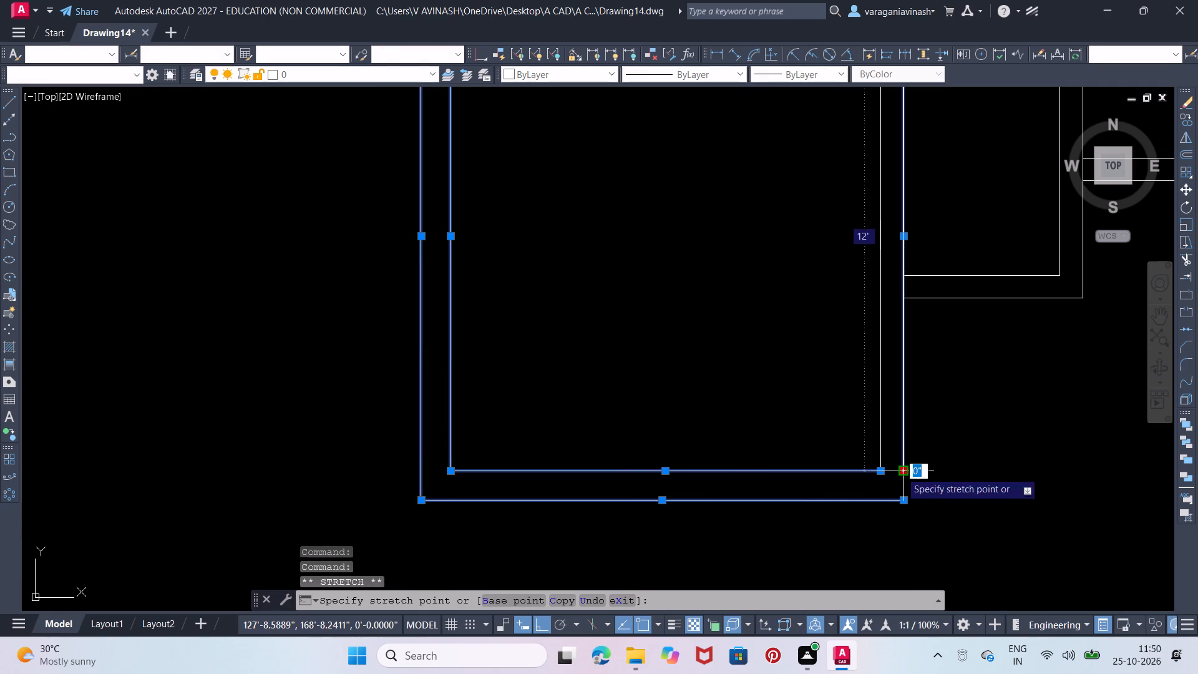
{"action": "left_click", "coordinate": [901, 497]}
{"action": "scroll", "coordinate": [910, 386], "scroll_direction": "down", "scroll_amount": 1}
{"action": "middle_click_drag", "start_coordinate": [905, 386], "coordinate": [699, 383]}
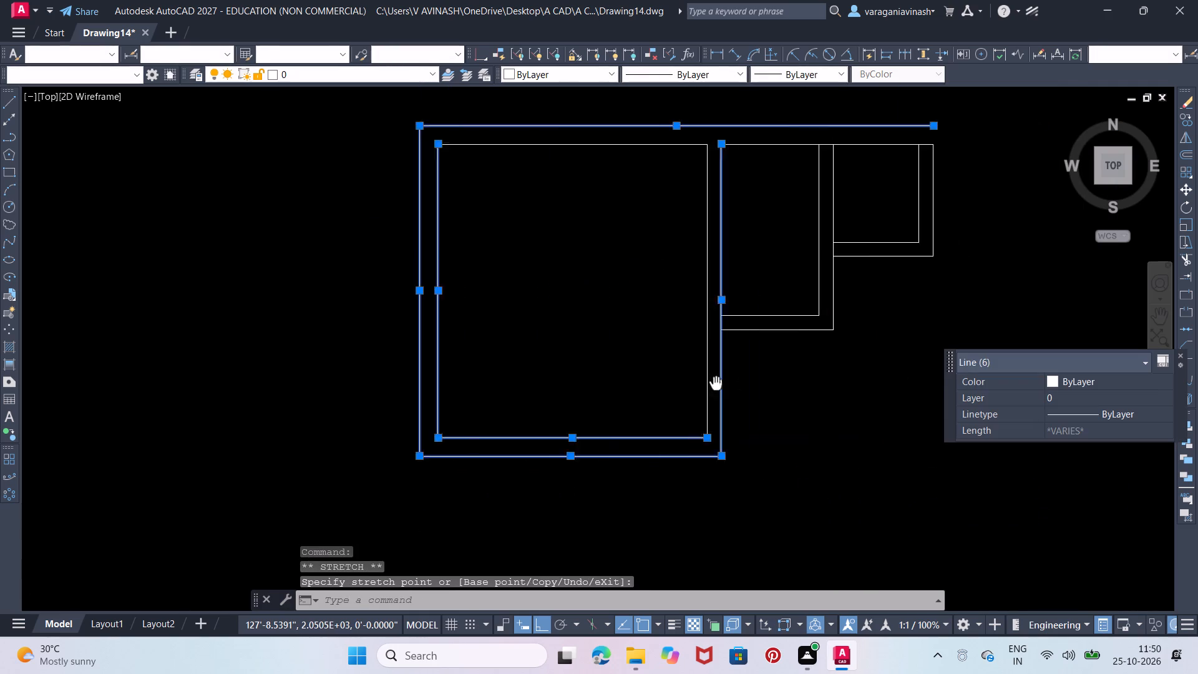
{"action": "middle_click_drag", "start_coordinate": [699, 383], "coordinate": [656, 379]}
{"action": "middle_click_drag", "start_coordinate": [560, 327], "coordinate": [451, 319]}
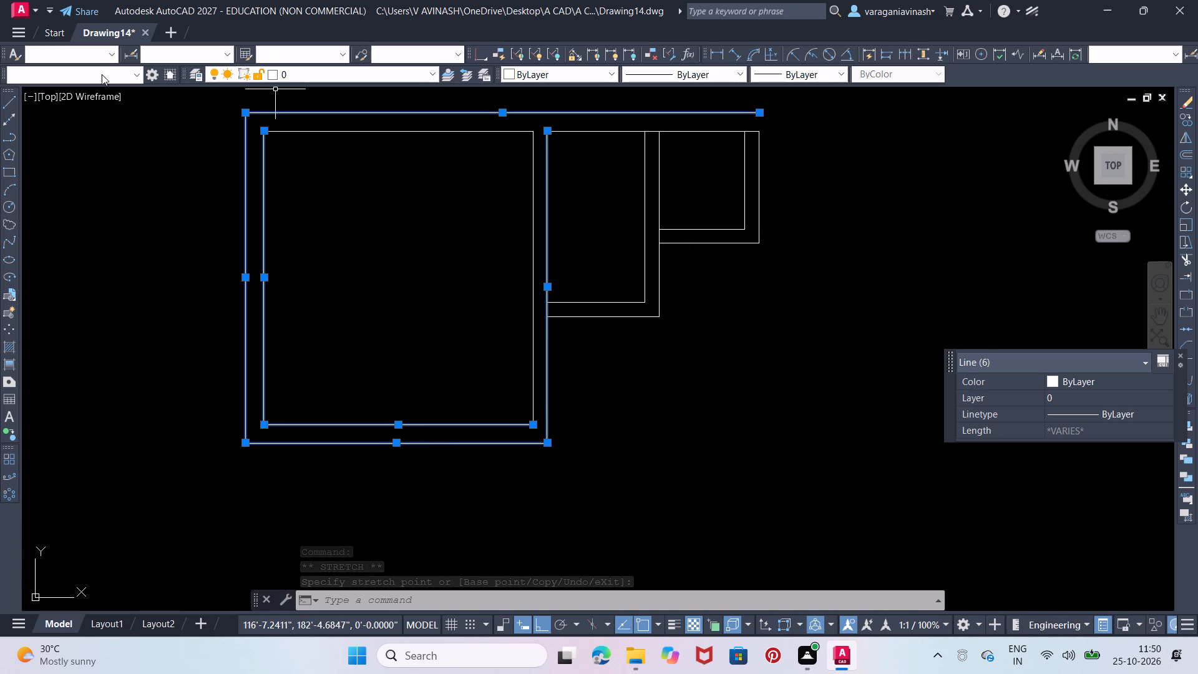
Draw the east wall extension from the 3'6" room's inner southeast corner, 8' down, on to the large room's outer base level, and back up to the outer corner.
{"action": "left_click", "coordinate": [6, 99]}
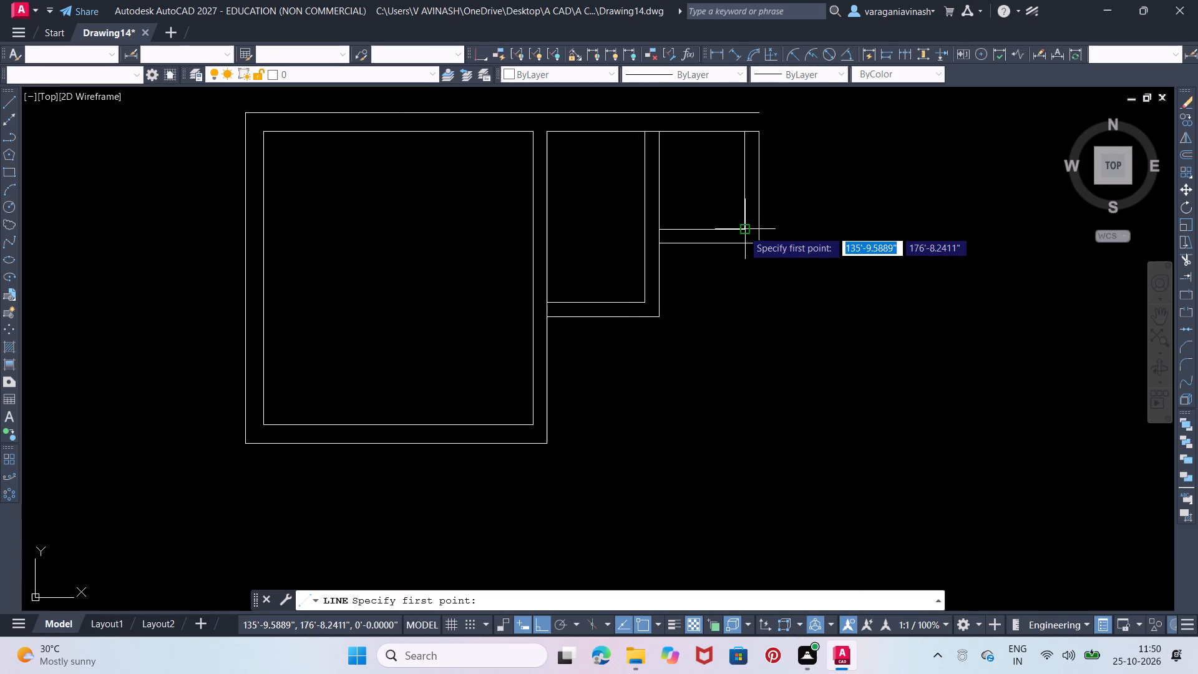
{"action": "left_click", "coordinate": [743, 230]}
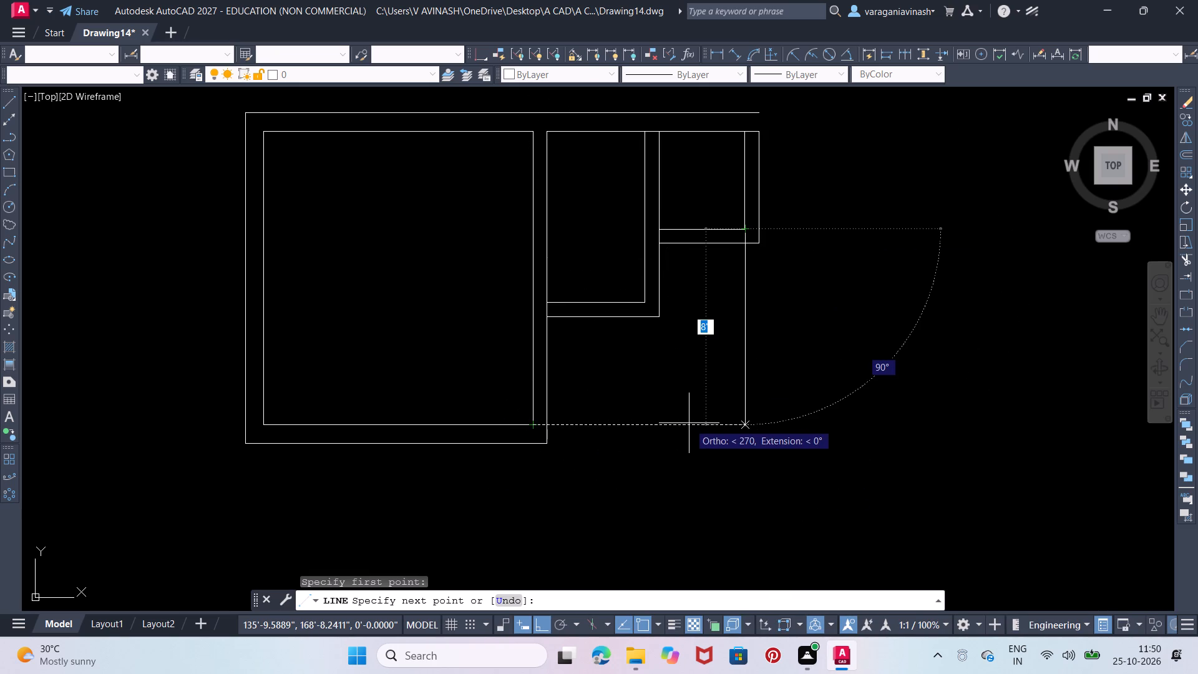
{"action": "left_click", "coordinate": [689, 423]}
{"action": "middle_click_drag", "start_coordinate": [716, 426], "coordinate": [678, 427]}
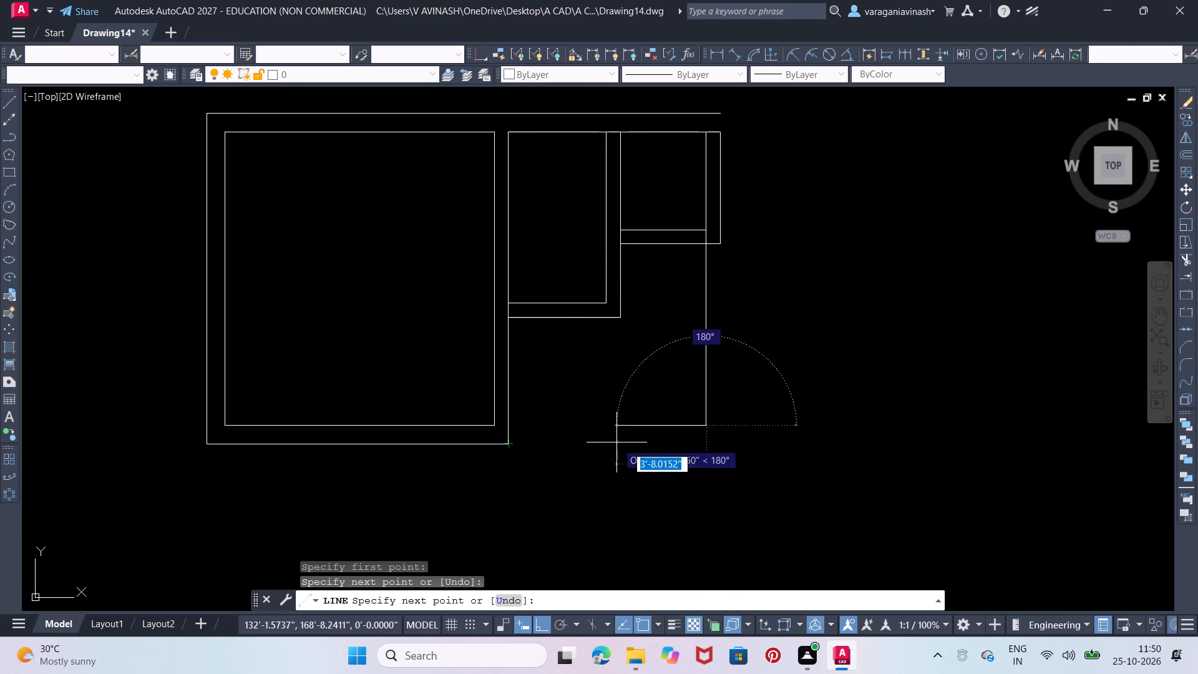
{"action": "left_click", "coordinate": [703, 448]}
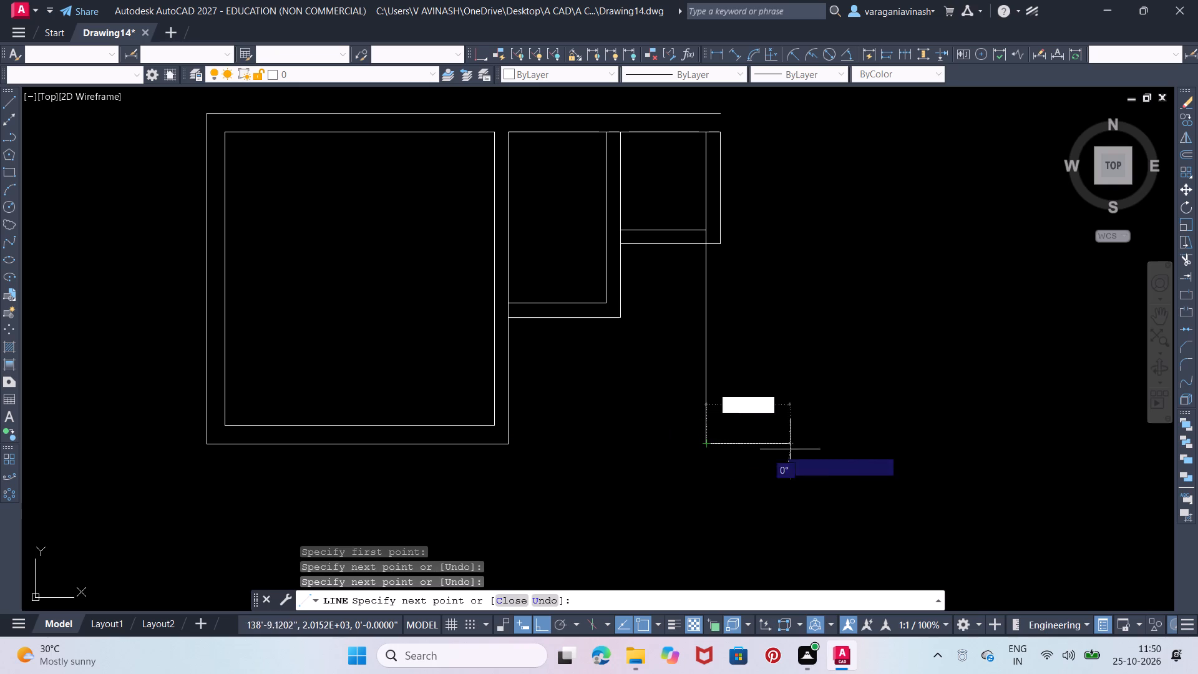
{"action": "middle_click_drag", "start_coordinate": [837, 457], "coordinate": [685, 479]}
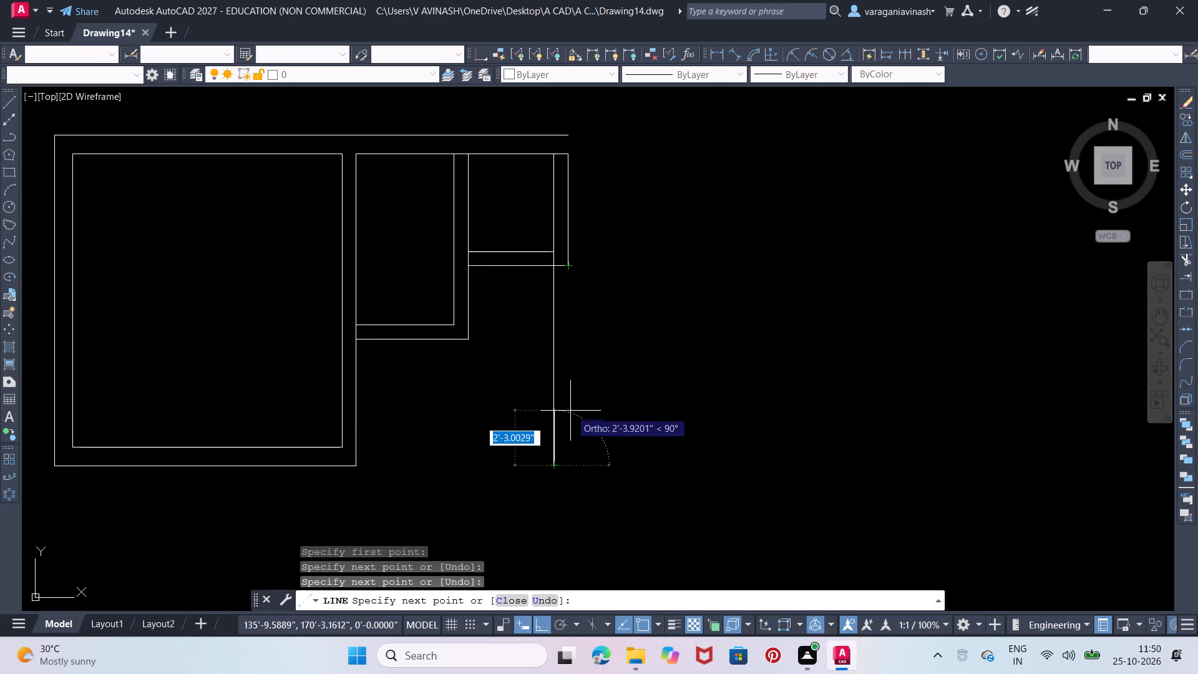
{"action": "left_click", "coordinate": [572, 461]}
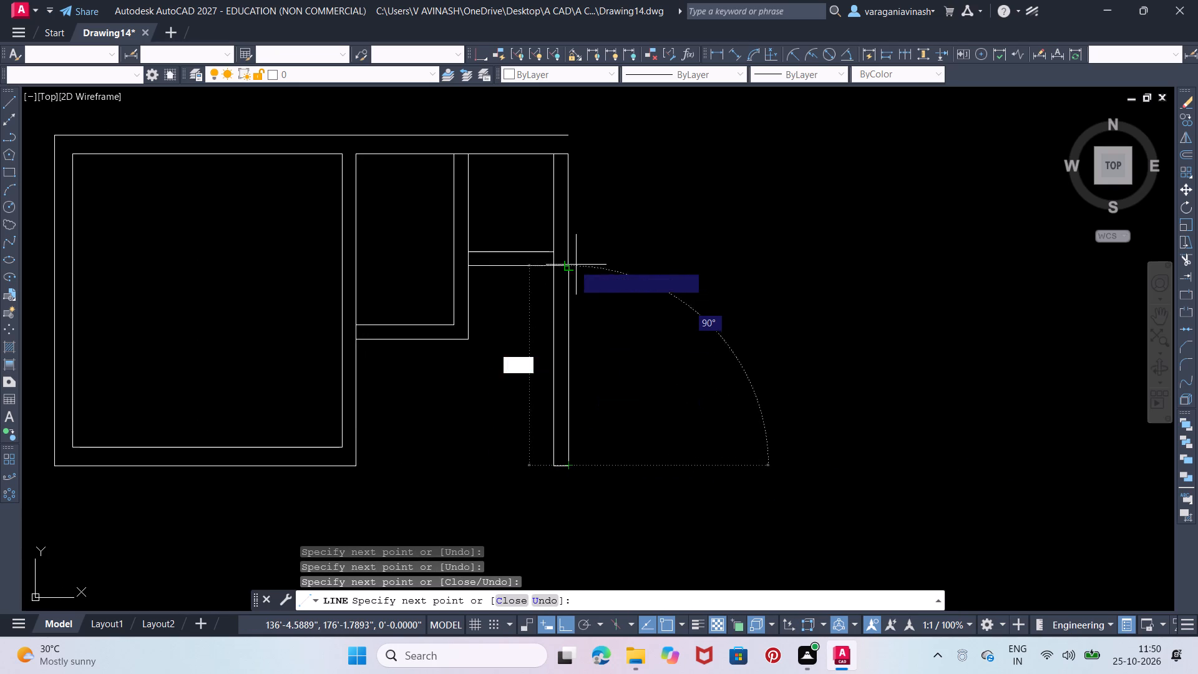
{"action": "left_click", "coordinate": [570, 265]}
{"action": "right_click", "coordinate": [570, 265]}
{"action": "left_click", "coordinate": [576, 274]}
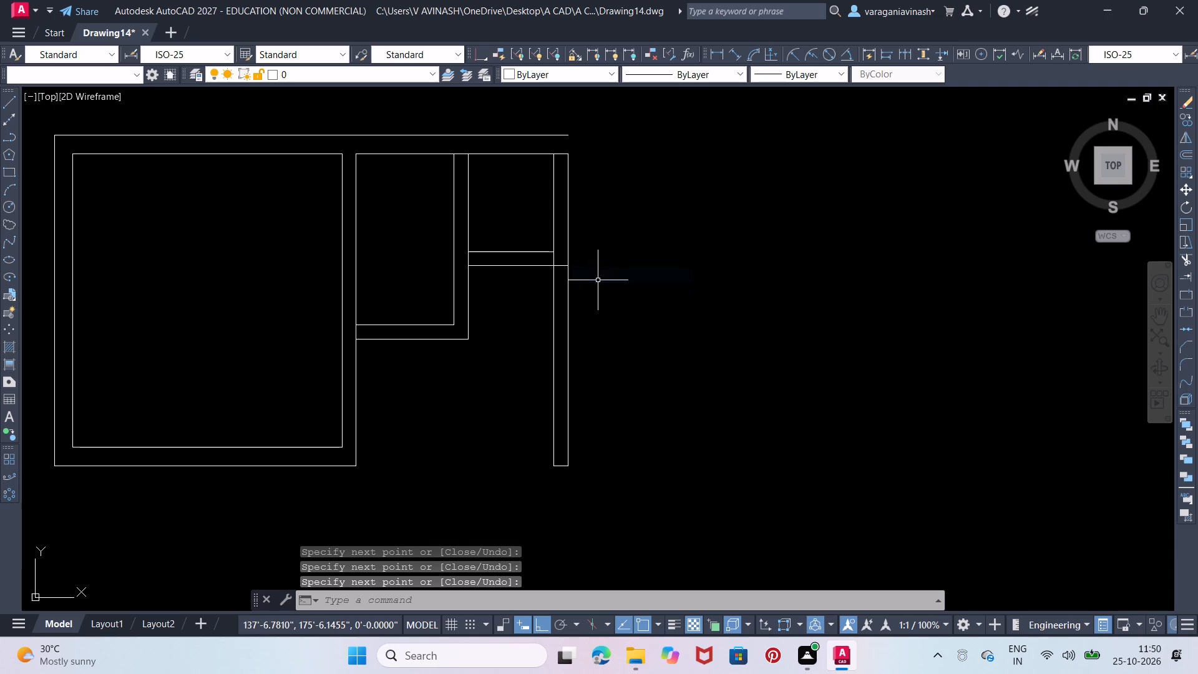
Draw the east room's inner outline from the wall extension's lower outer corner: 9" up, 11' east, 12' up, and back west to the wall.
{"action": "middle_click_drag", "start_coordinate": [598, 281], "coordinate": [521, 290]}
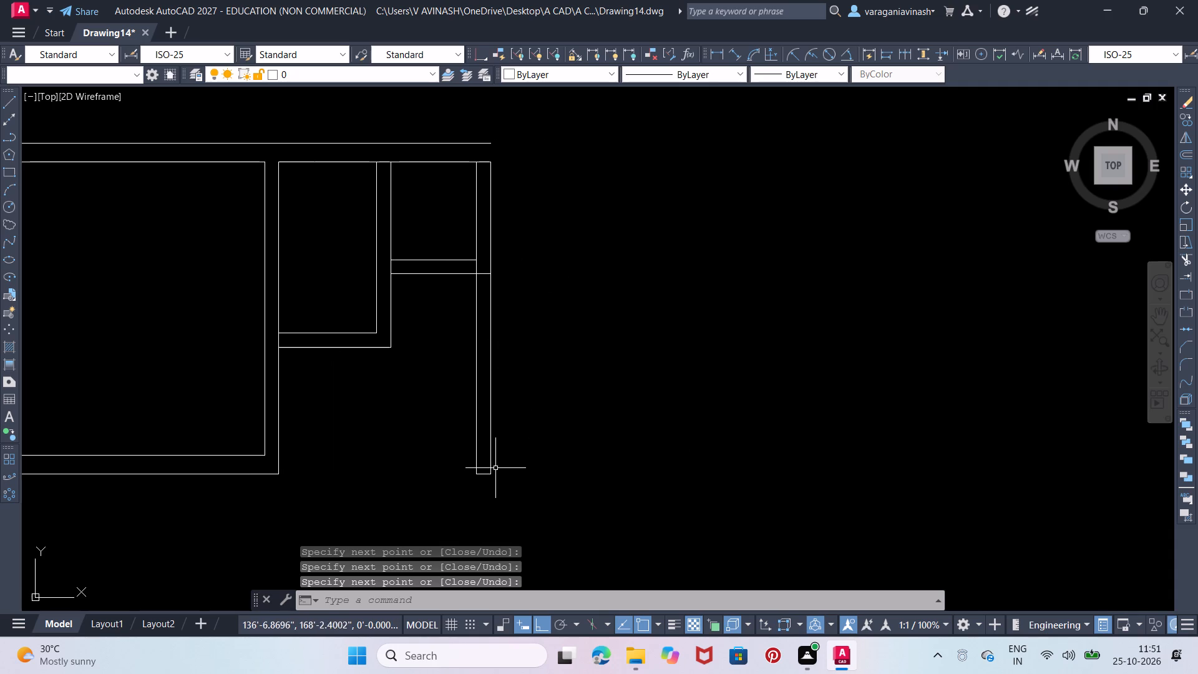
{"action": "right_click", "coordinate": [498, 394]}
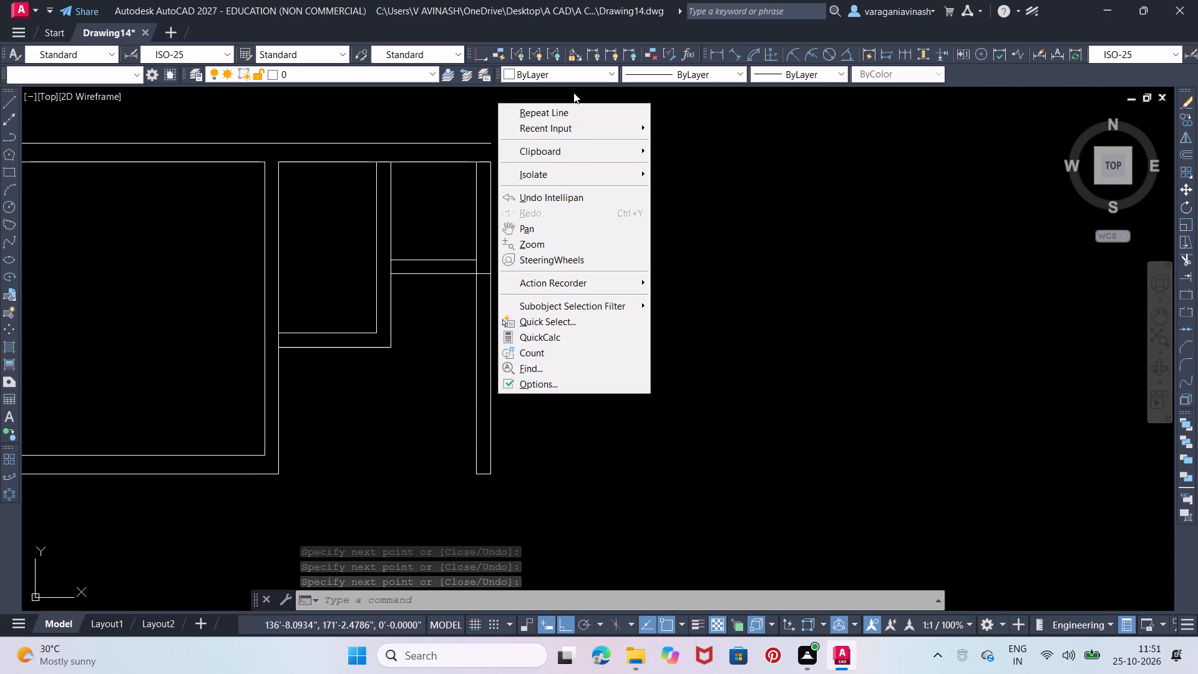
{"action": "left_click", "coordinate": [571, 111]}
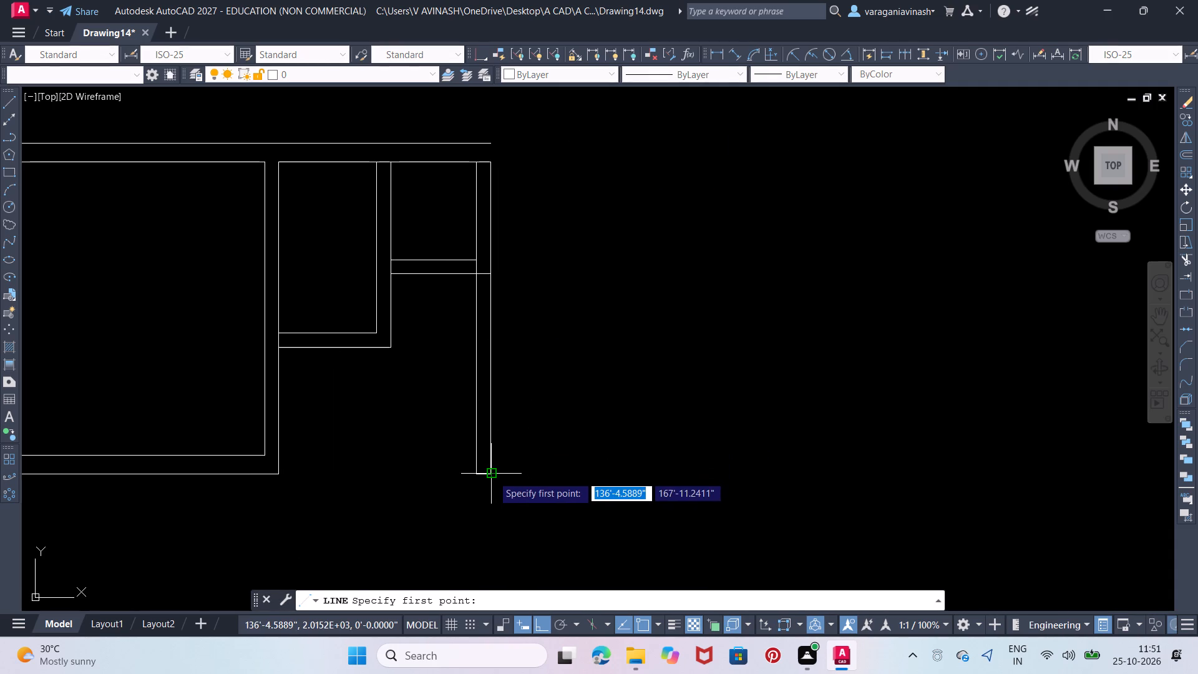
{"action": "left_click", "coordinate": [492, 476]}
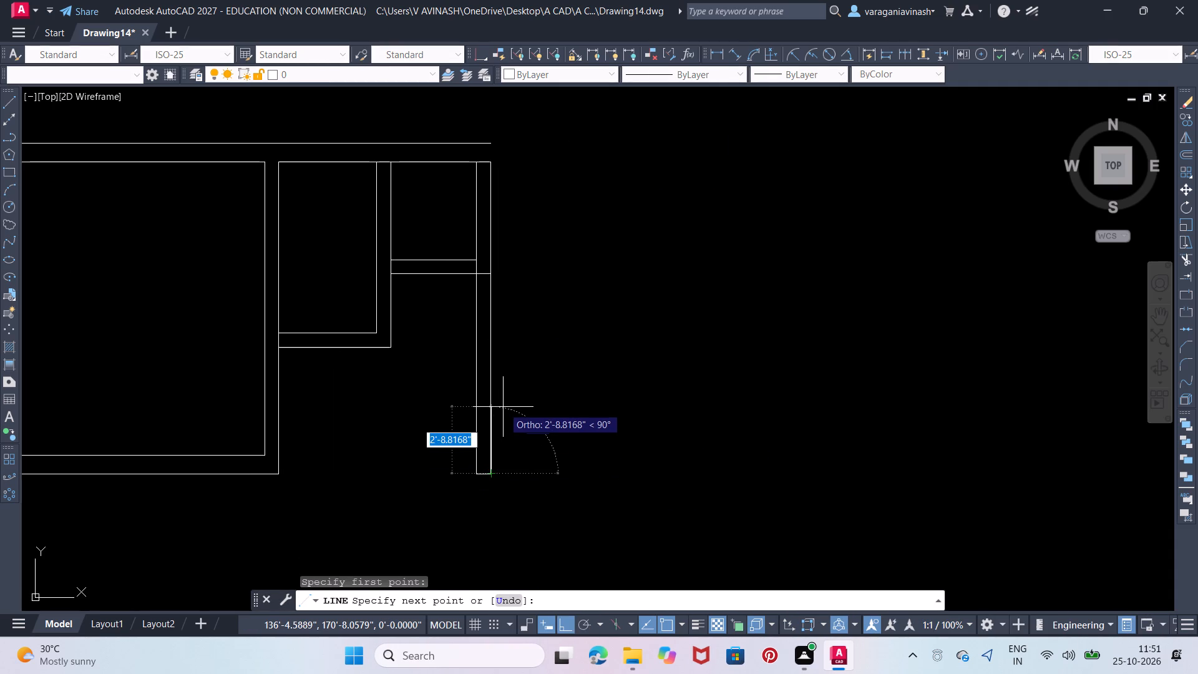
{"action": "type", "text": "0'"}
{"action": "key", "text": "9"}
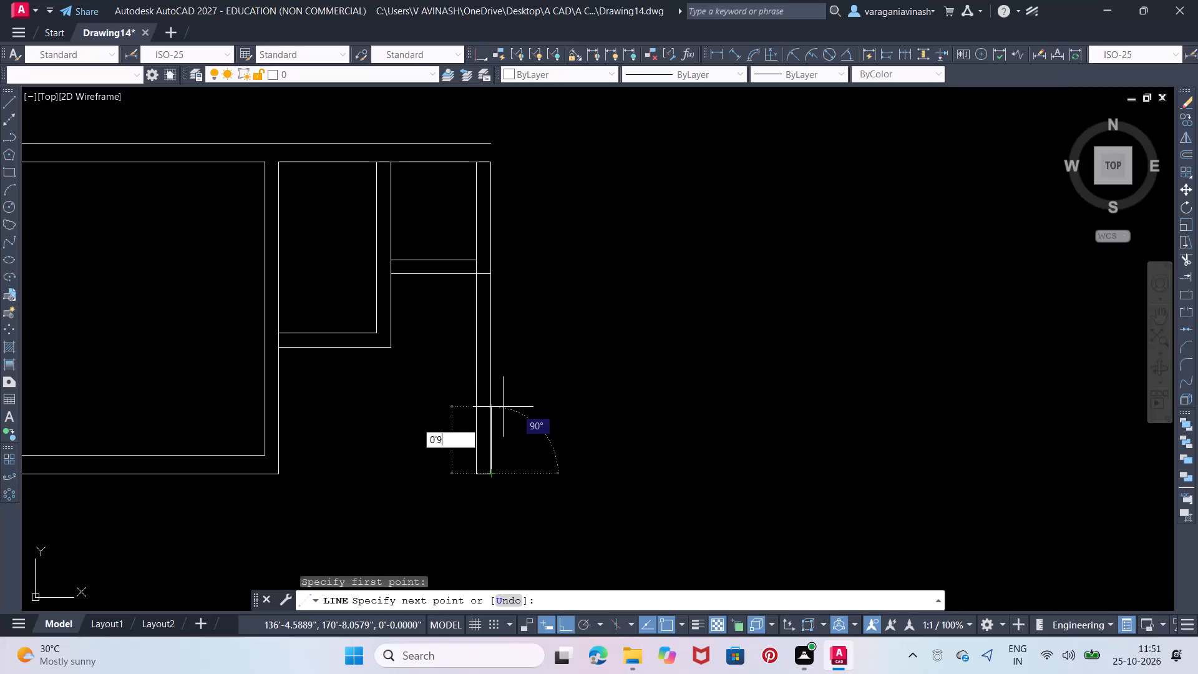
{"action": "key", "text": "Return"}
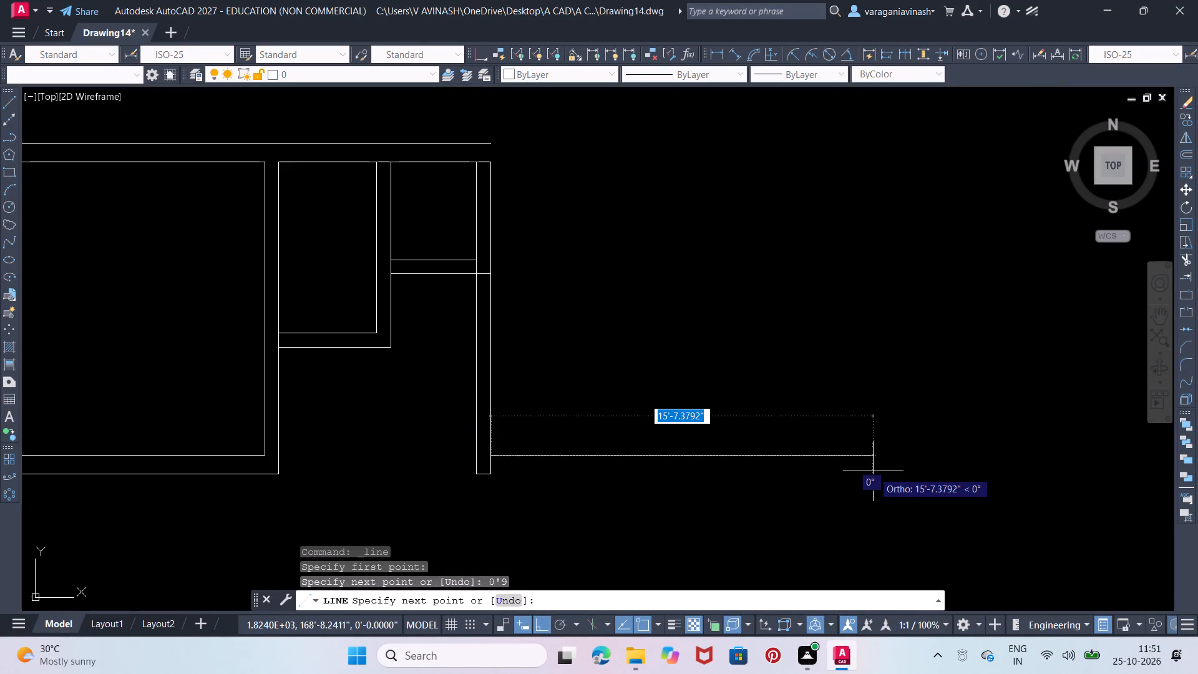
{"action": "type", "text": "11'"}
{"action": "key", "text": "Return"}
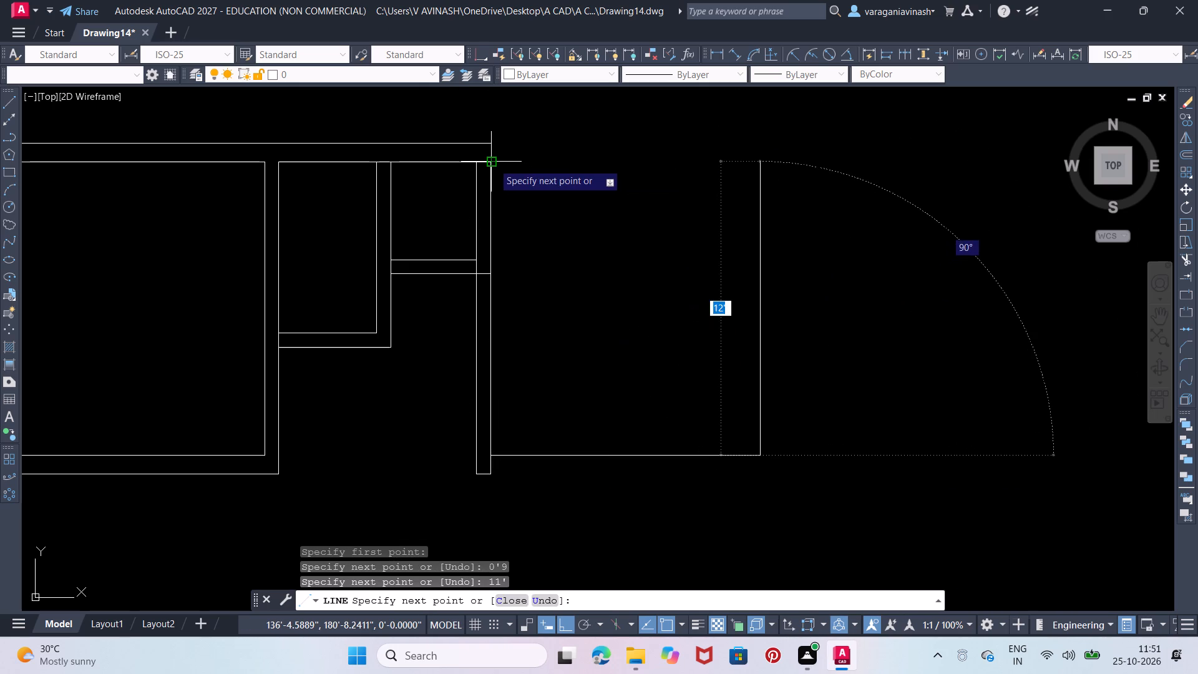
{"action": "left_click", "coordinate": [609, 160]}
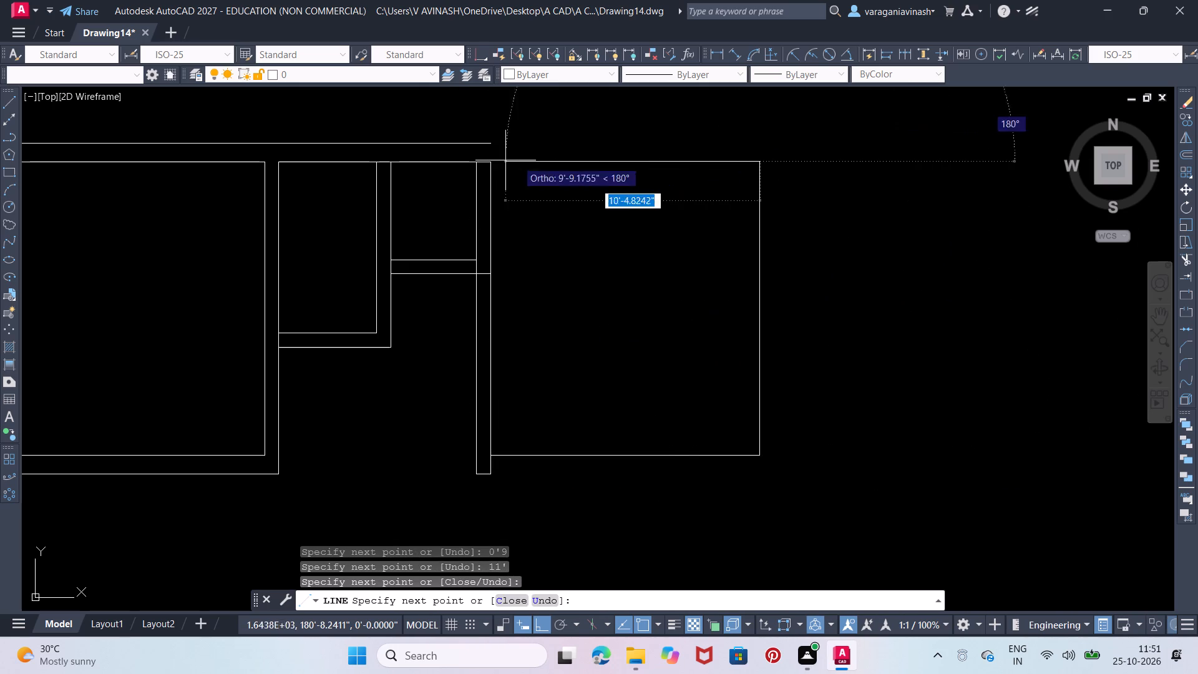
{"action": "left_click", "coordinate": [492, 164]}
{"action": "right_click", "coordinate": [492, 164]}
{"action": "left_click", "coordinate": [532, 173]}
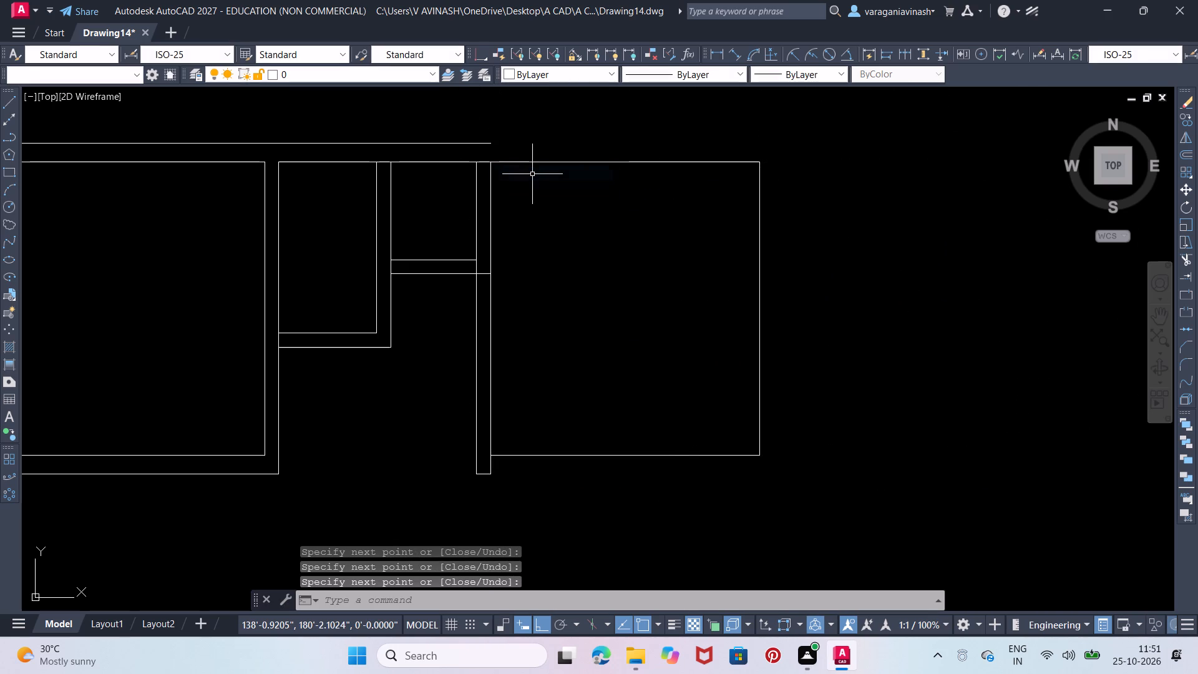
Draw the east room's outer wall line from the upper outer line's end: 11' east, 9" more, 13'6" down, and west to the wall extension.
{"action": "right_click", "coordinate": [532, 174]}
{"action": "left_click", "coordinate": [551, 179]}
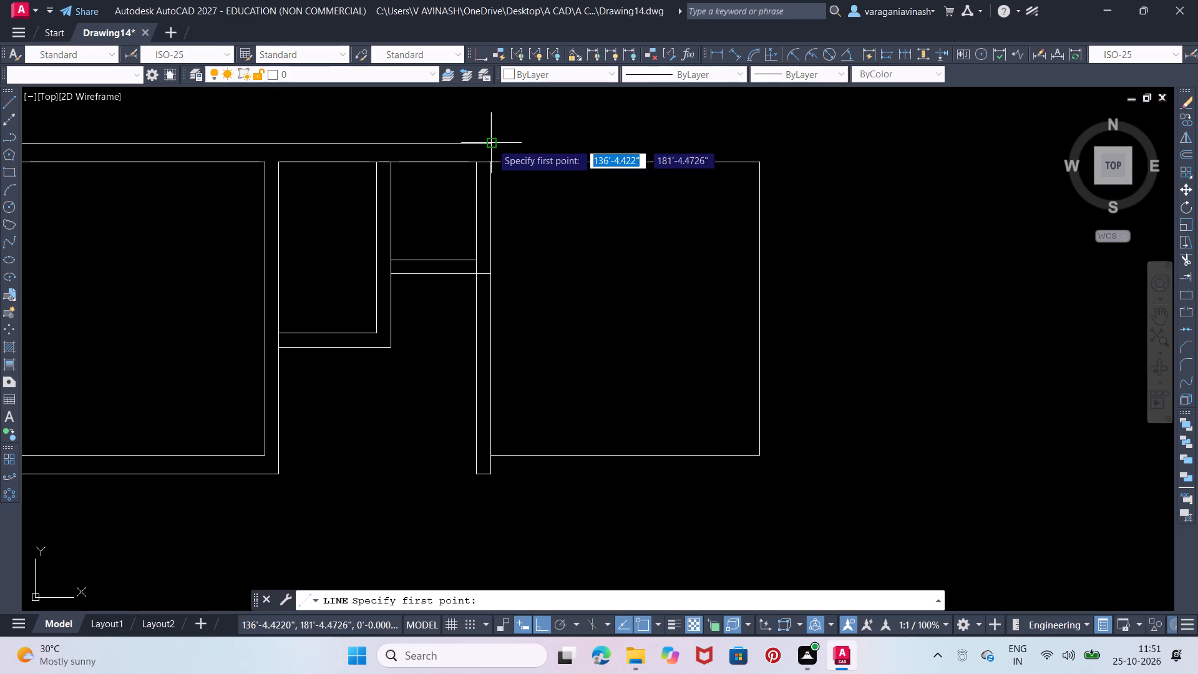
{"action": "left_click", "coordinate": [491, 142]}
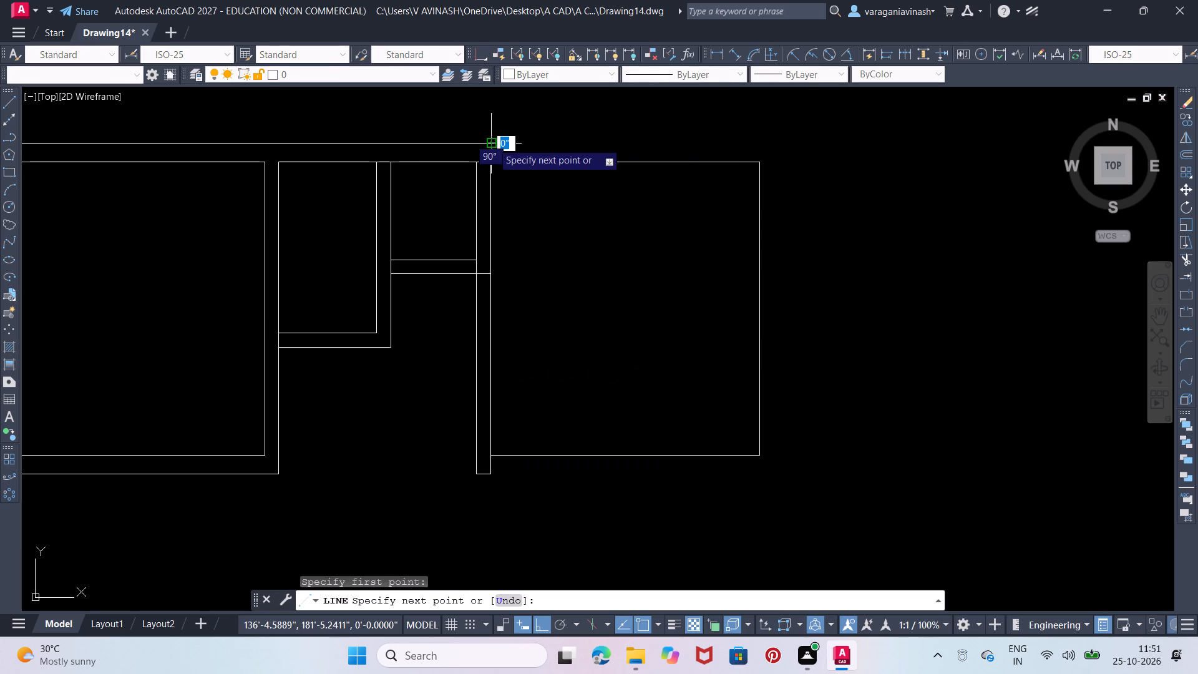
{"action": "left_click", "coordinate": [756, 147]}
{"action": "type", "text": "0'9"}
{"action": "key", "text": "Return"}
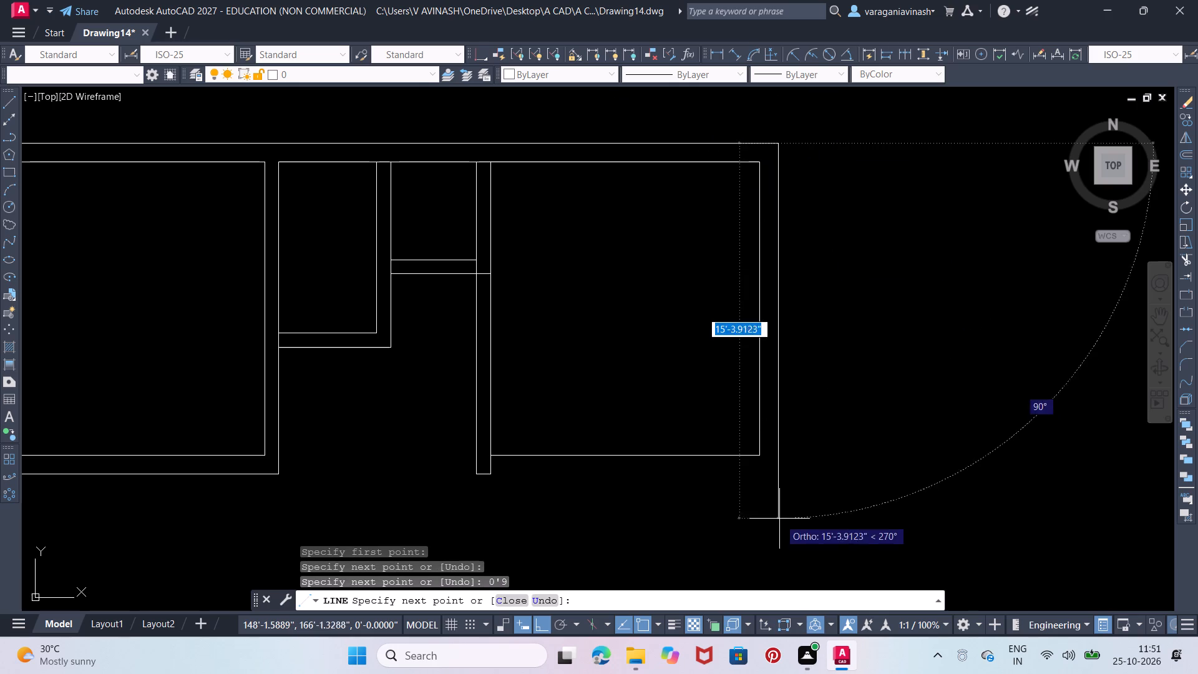
{"action": "left_click", "coordinate": [514, 474]}
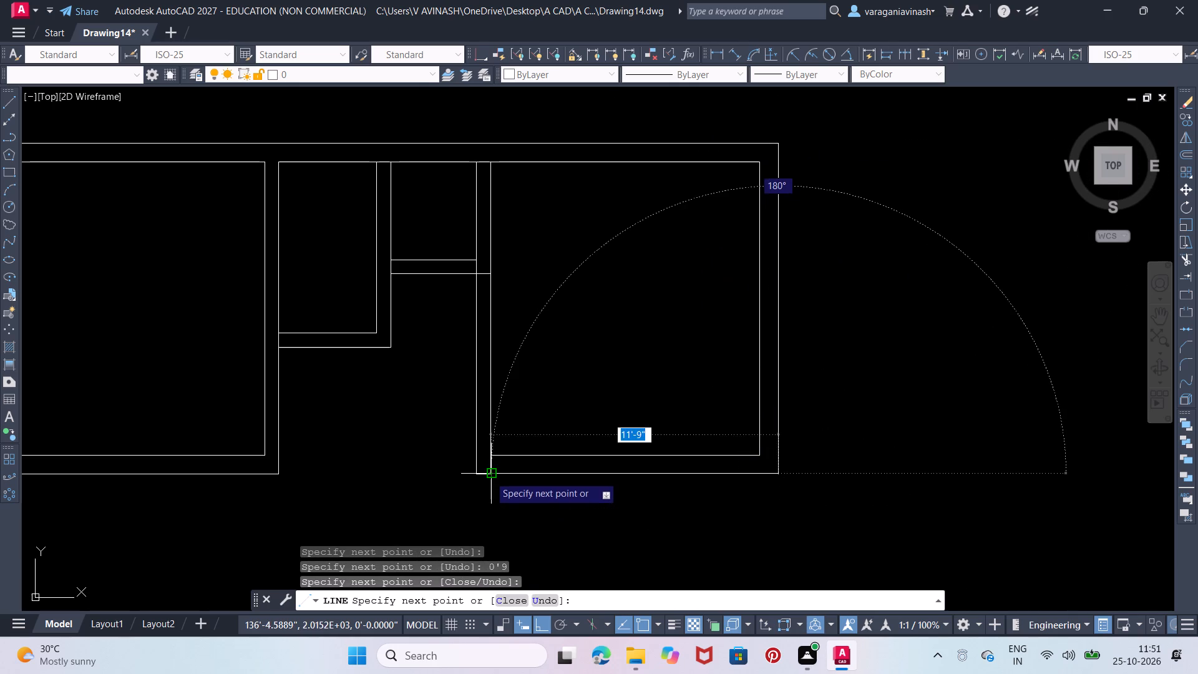
{"action": "left_click", "coordinate": [489, 476]}
{"action": "right_click", "coordinate": [490, 476]}
{"action": "left_click", "coordinate": [536, 288]}
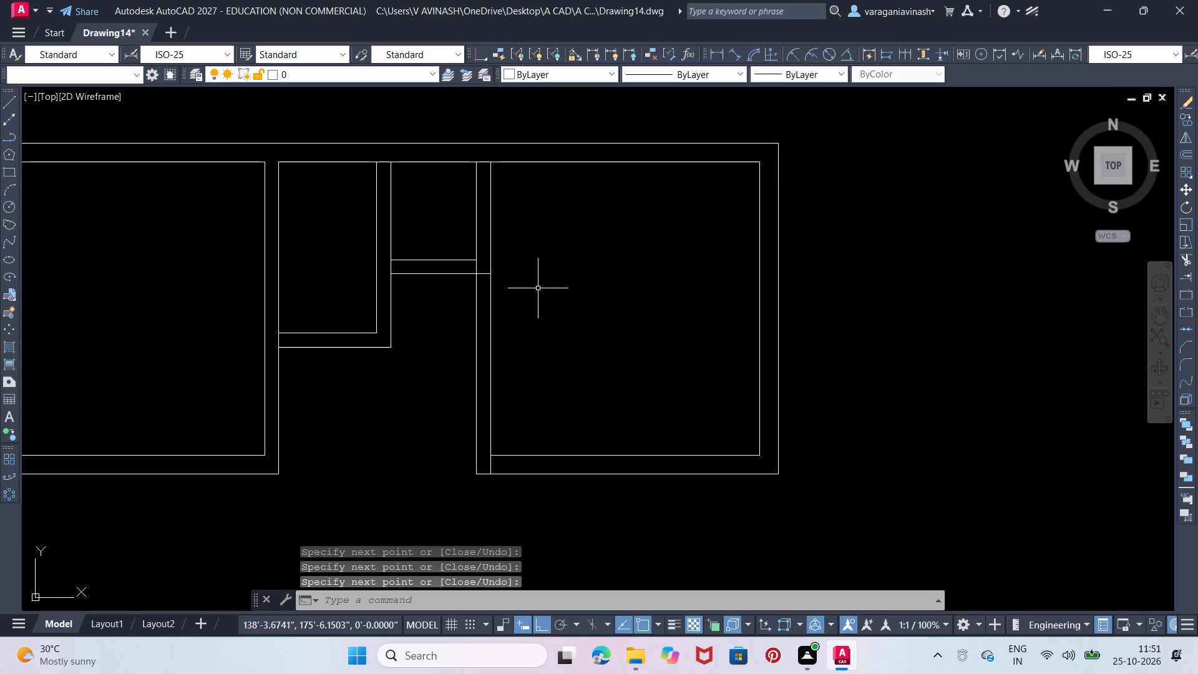
Trim the line pieces crossing the wall thickness at the lower edges of the 3'6" by 4' and 4' by 7' rooms.
{"action": "middle_click_drag", "start_coordinate": [538, 288], "coordinate": [779, 272]}
{"action": "middle_click_drag", "start_coordinate": [765, 292], "coordinate": [701, 310]}
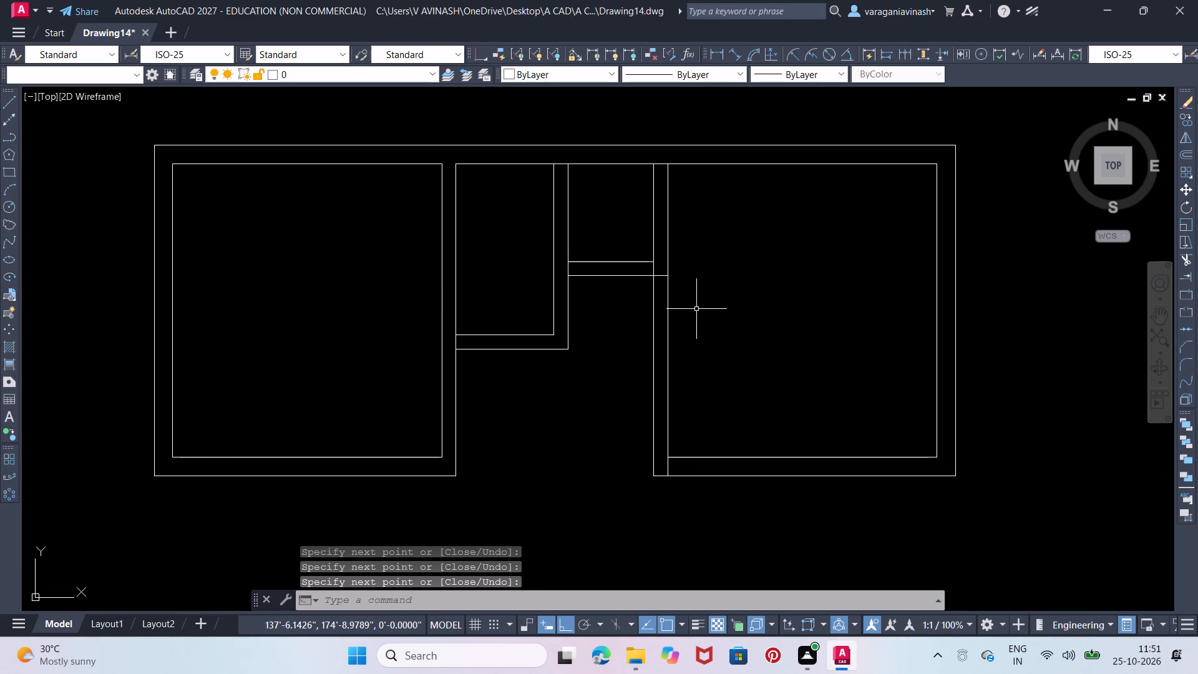
{"action": "type", "text": "TR"}
{"action": "key", "text": "Return"}
{"action": "key", "text": "Return"}
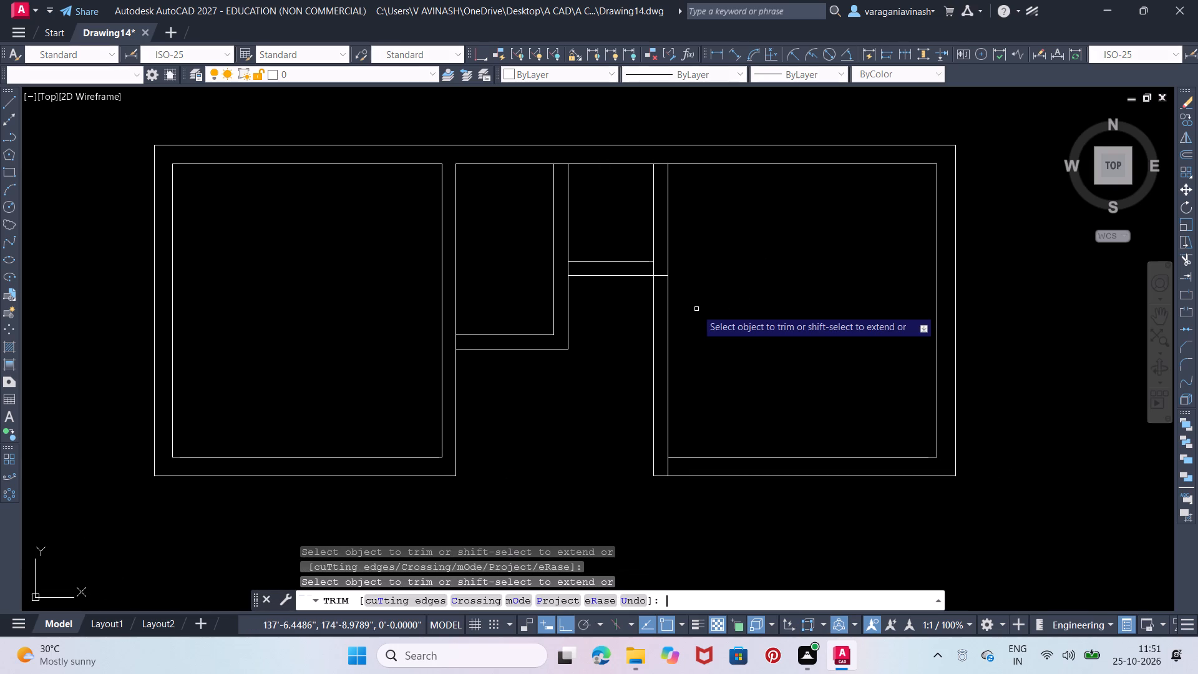
{"action": "left_click", "coordinate": [665, 280]}
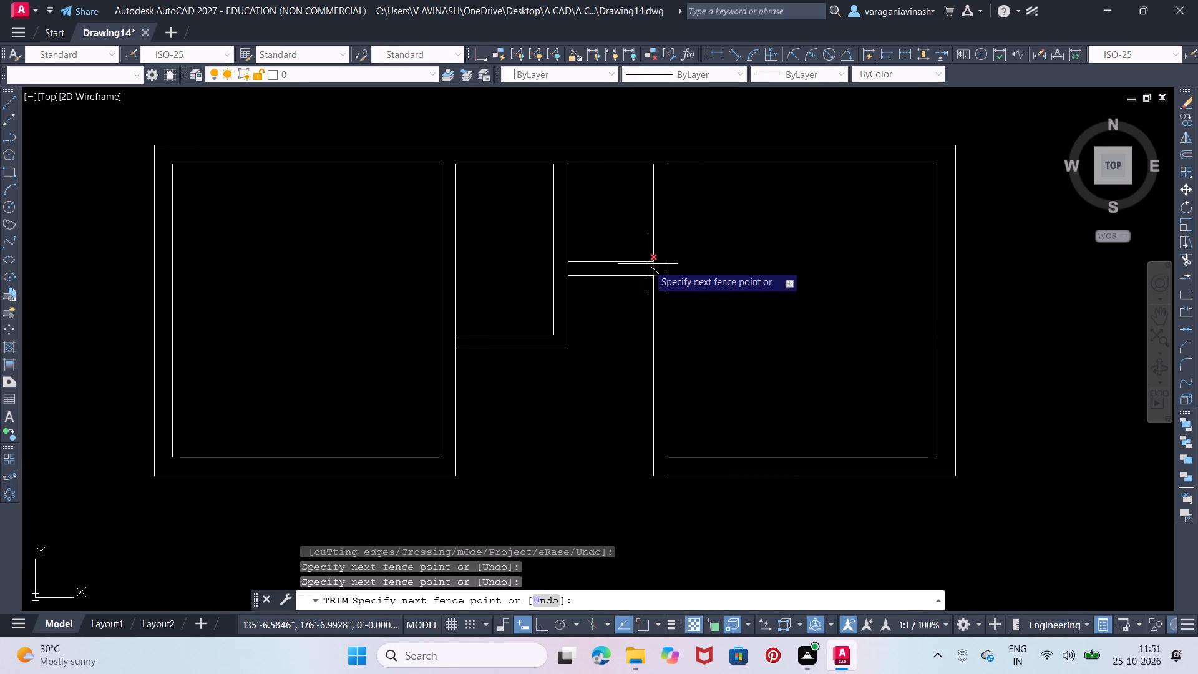
{"action": "left_click", "coordinate": [648, 264]}
{"action": "left_click", "coordinate": [568, 268]}
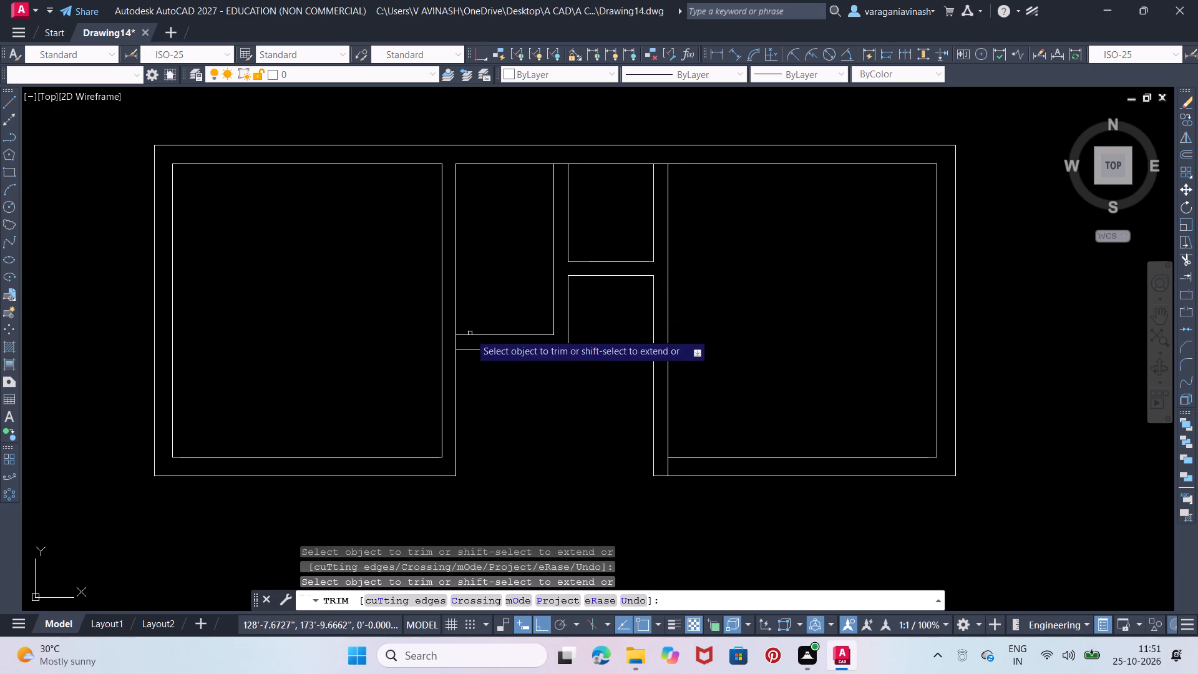
{"action": "left_click", "coordinate": [454, 341]}
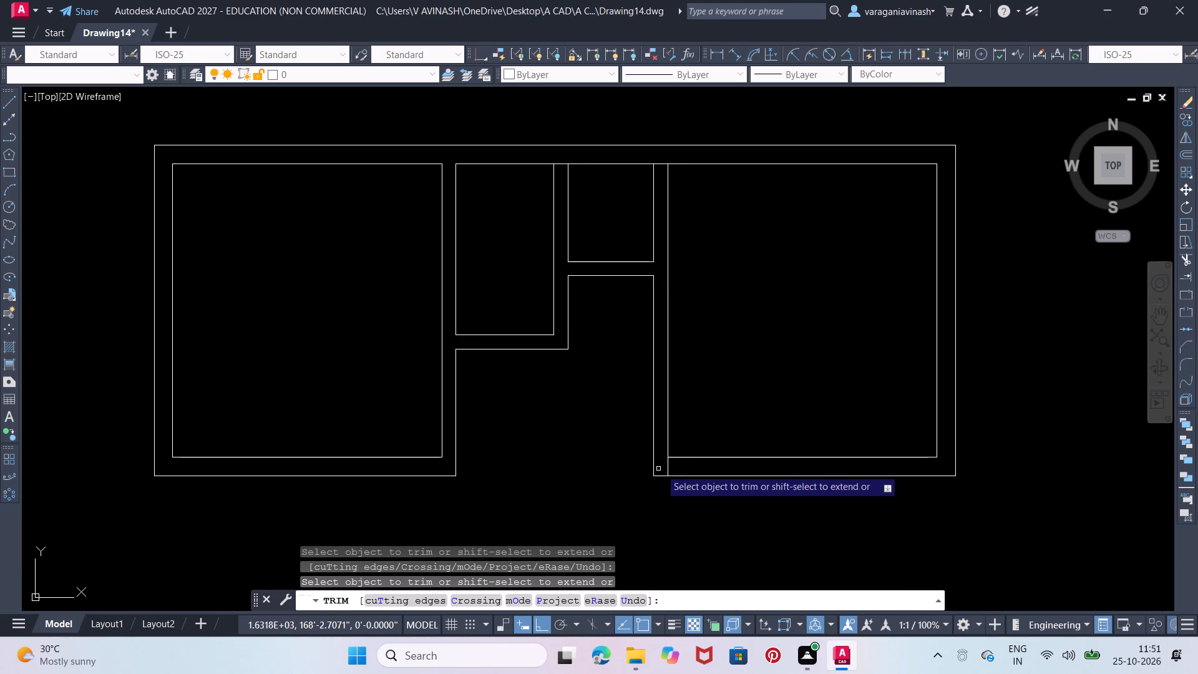
Trim the line pieces closing the upper ends of the two walls beside the 3'6" room, and the stub at the east room's southwest corner.
{"action": "left_click", "coordinate": [668, 470]}
{"action": "left_click", "coordinate": [661, 173]}
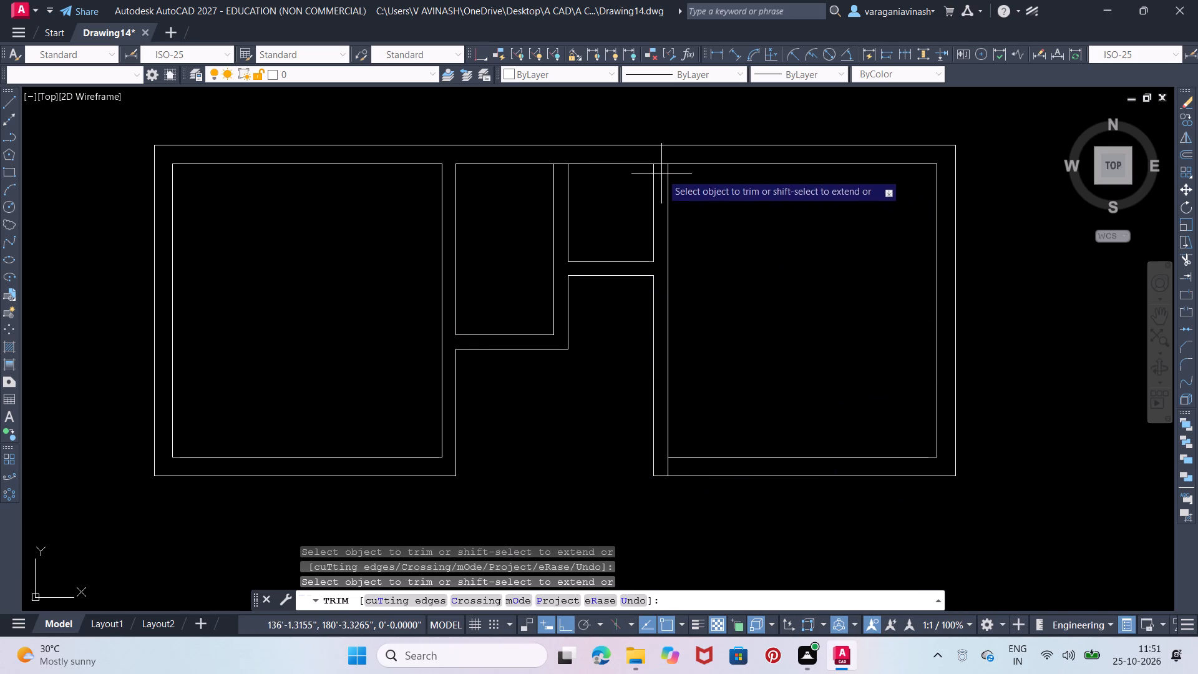
{"action": "left_click", "coordinate": [660, 161]}
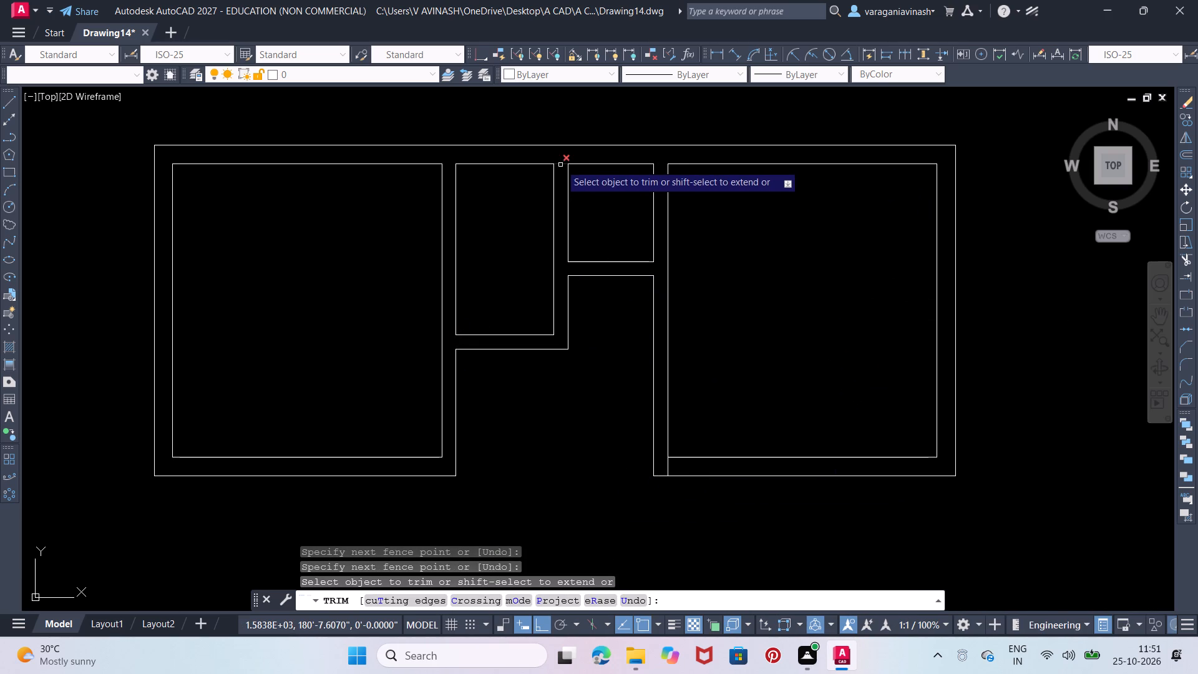
{"action": "left_click", "coordinate": [560, 163]}
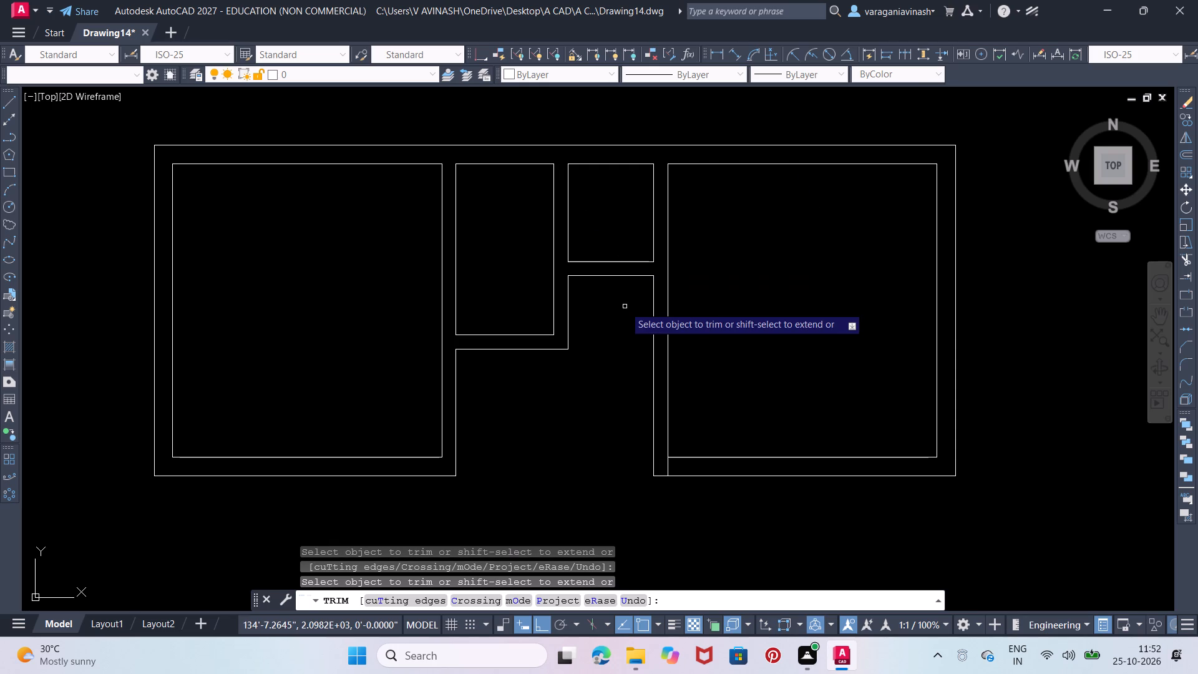
{"action": "left_click", "coordinate": [667, 465]}
{"action": "middle_click_drag", "start_coordinate": [782, 401], "coordinate": [752, 359]}
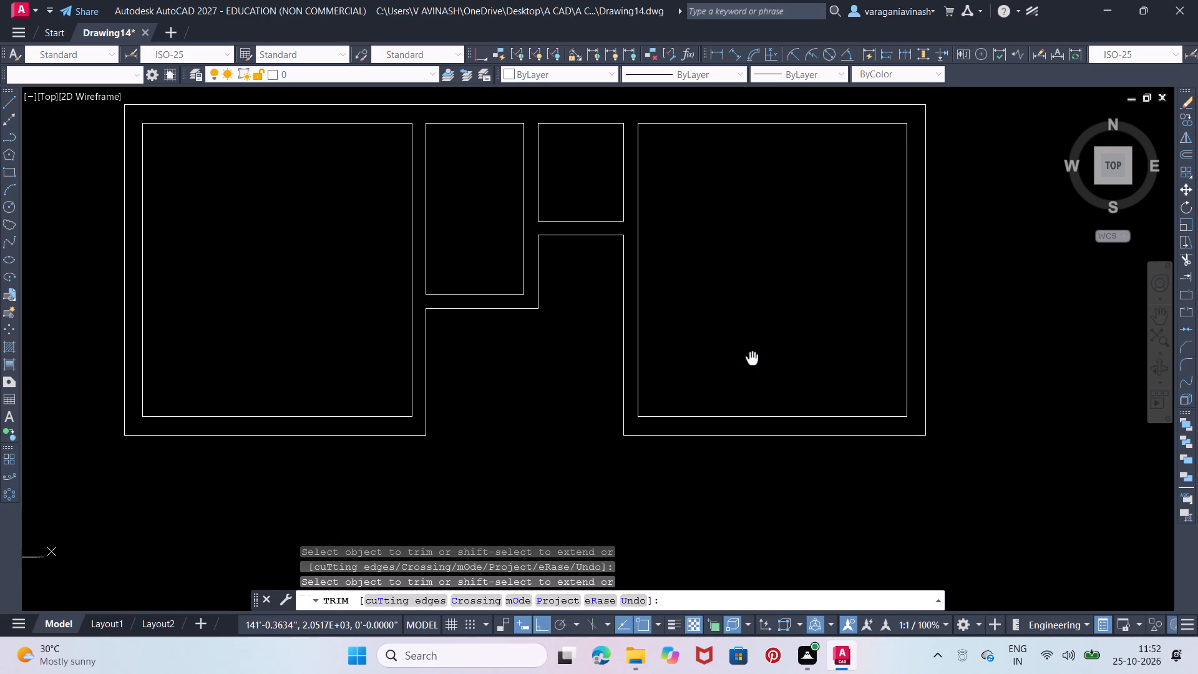
{"action": "middle_click_drag", "start_coordinate": [752, 359], "coordinate": [752, 353]}
{"action": "key", "text": "Escape"}
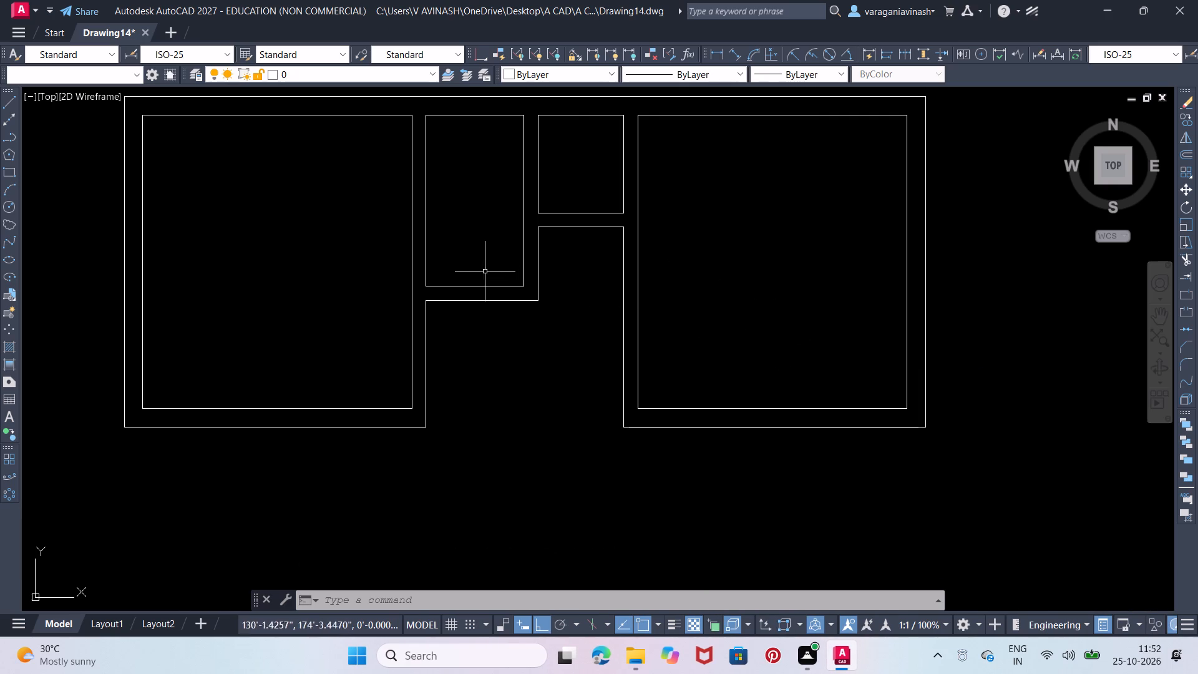
Stretch the outer line below the 3'6" by 4' room west to the 4' by 7' room's inner east wall line, making it 4'1" long.
{"action": "left_click", "coordinate": [548, 226]}
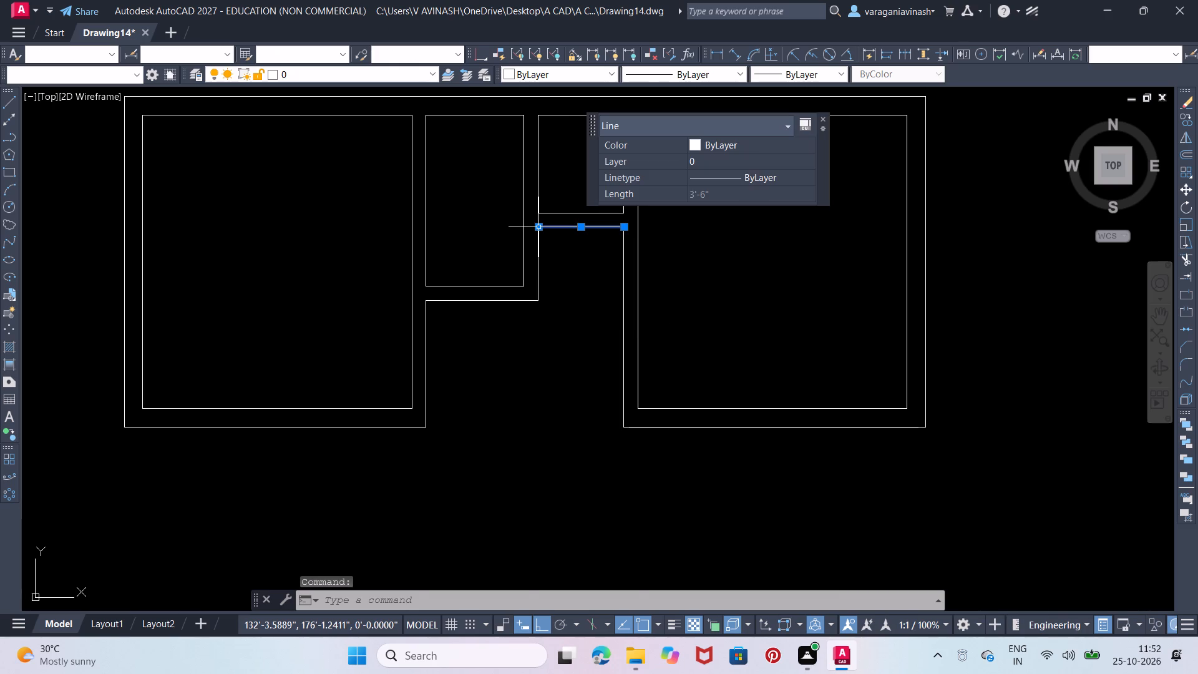
{"action": "left_click", "coordinate": [538, 227]}
{"action": "left_click", "coordinate": [524, 226]}
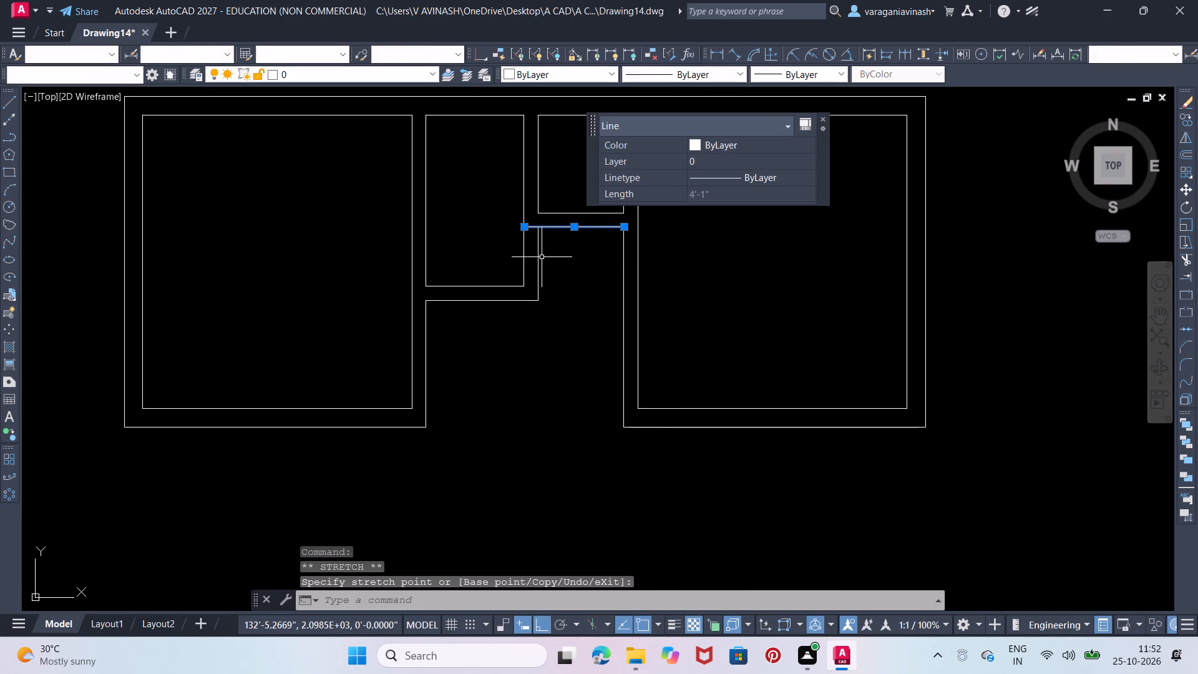
{"action": "key", "text": "Escape"}
{"action": "key", "text": "Escape"}
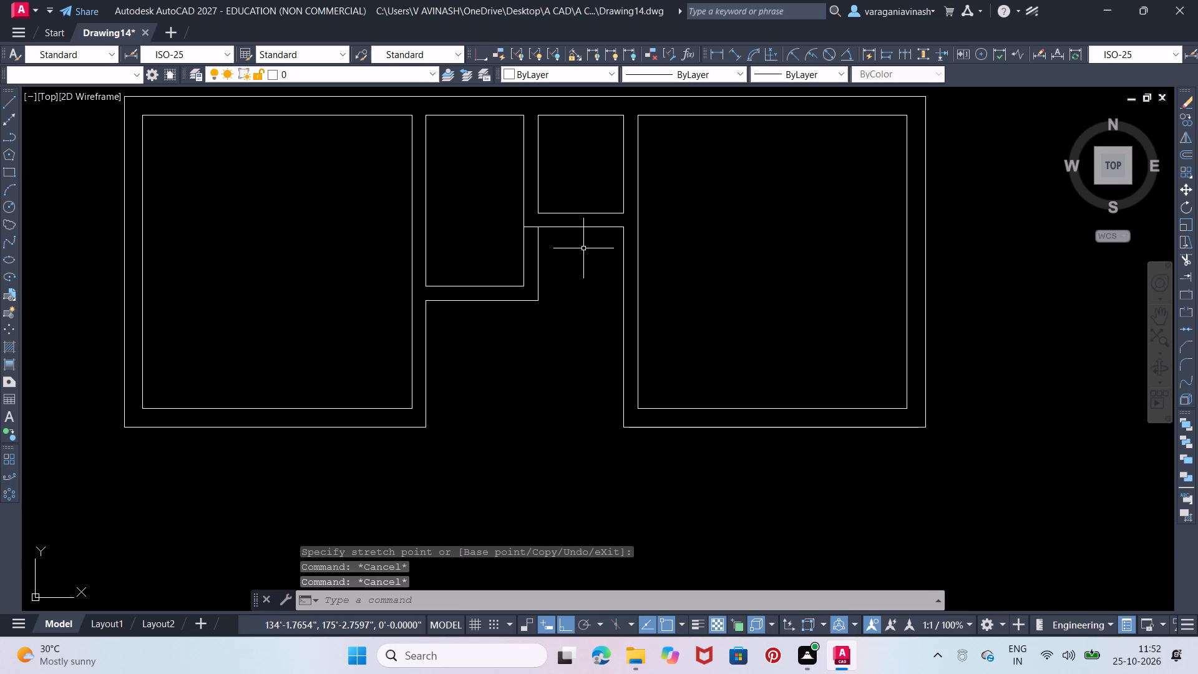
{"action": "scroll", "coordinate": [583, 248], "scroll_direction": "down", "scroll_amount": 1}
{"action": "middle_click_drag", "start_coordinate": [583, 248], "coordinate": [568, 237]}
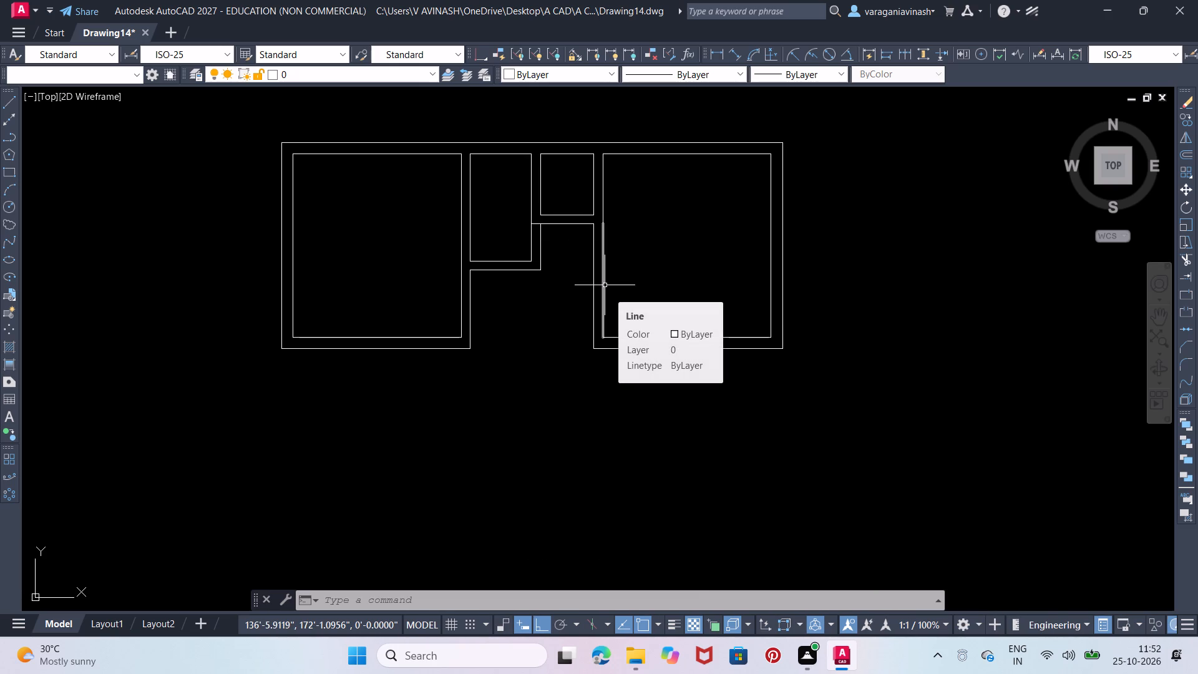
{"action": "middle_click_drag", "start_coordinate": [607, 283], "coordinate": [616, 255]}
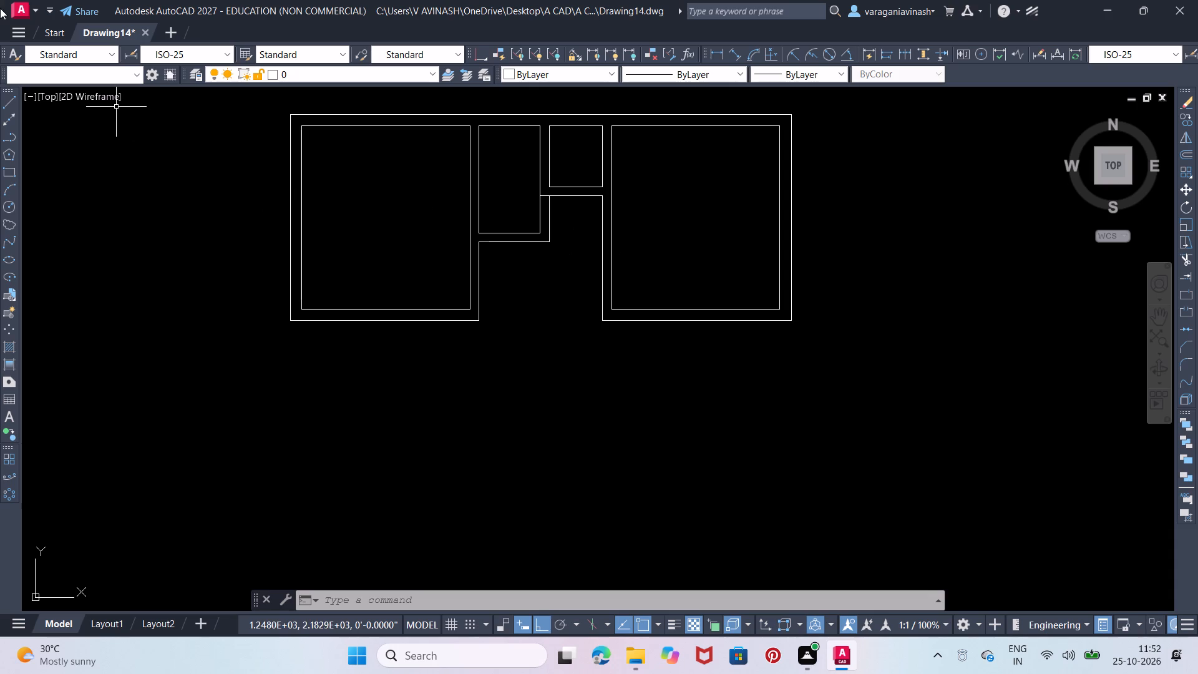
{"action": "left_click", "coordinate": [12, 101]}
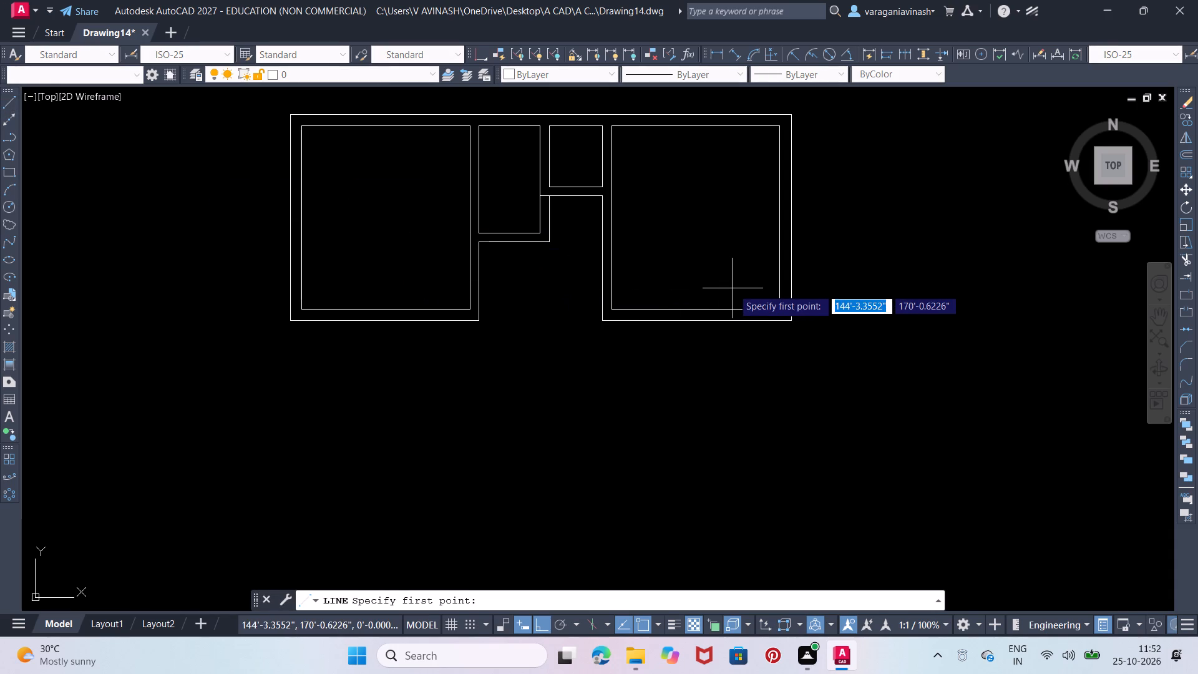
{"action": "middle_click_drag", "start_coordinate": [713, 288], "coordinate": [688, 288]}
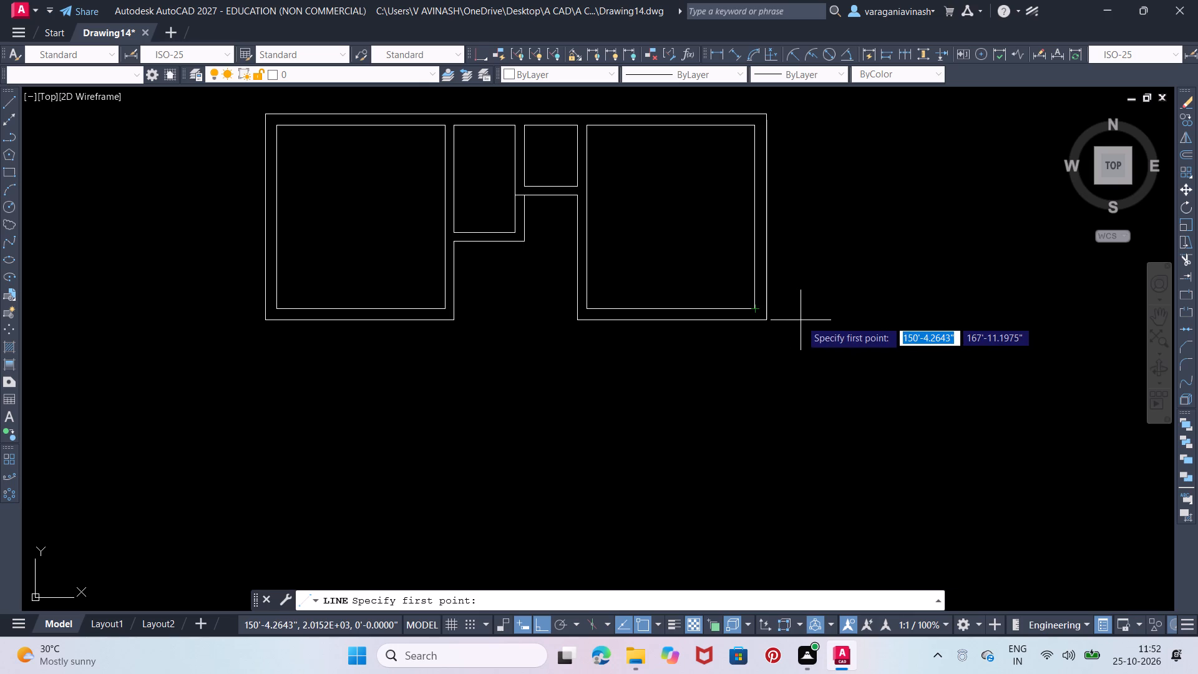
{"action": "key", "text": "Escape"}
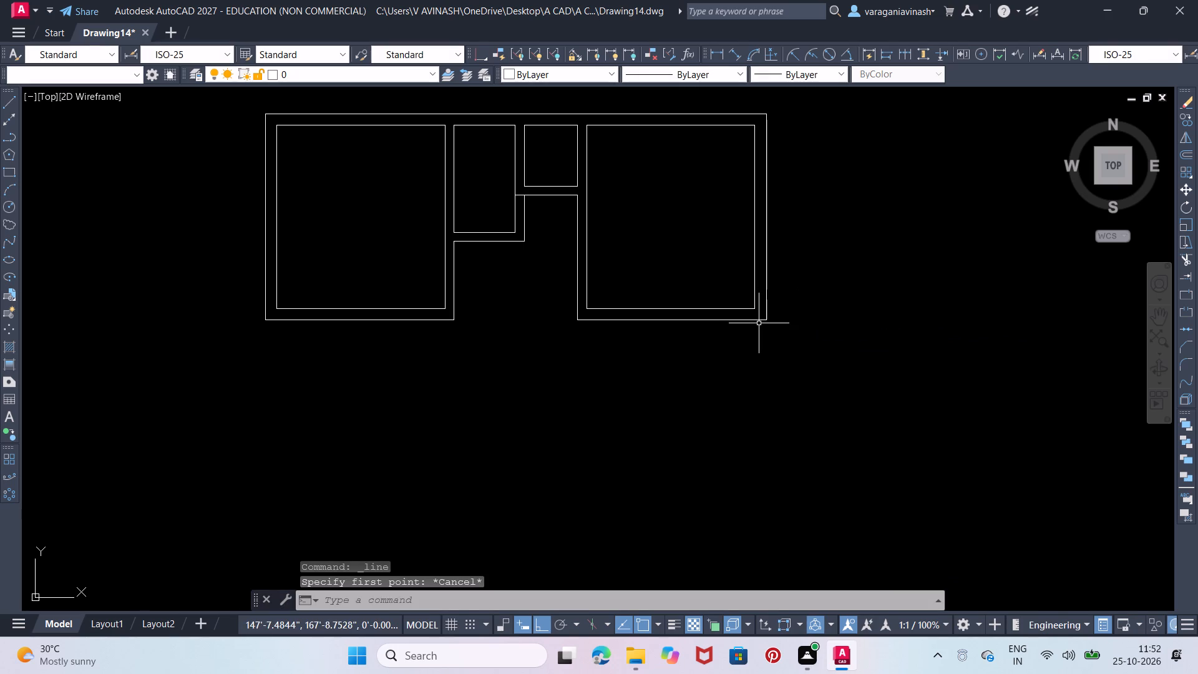
Erase the lower outer wall line of the east 11' by 12' room.
{"action": "left_click", "coordinate": [752, 321]}
{"action": "key", "text": "Delete"}
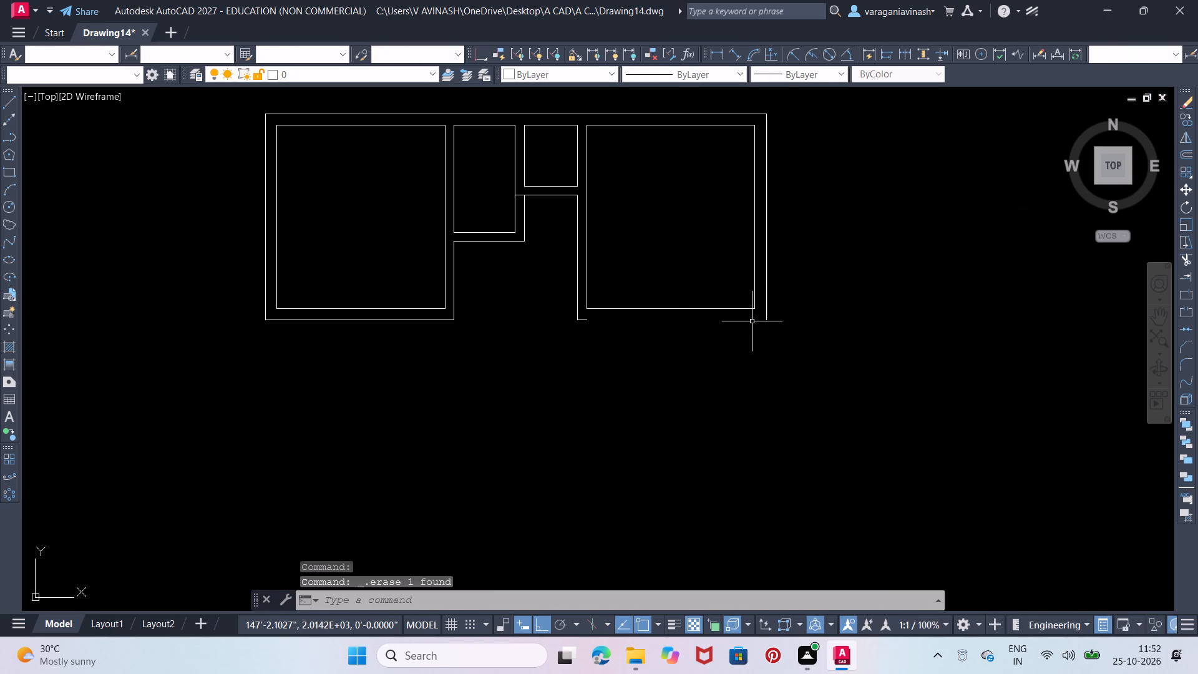
Offset the inner bottom wall line of the east 11' by 12' room outward by 6 inches.
{"action": "key", "text": "o"}
{"action": "key", "text": "Return"}
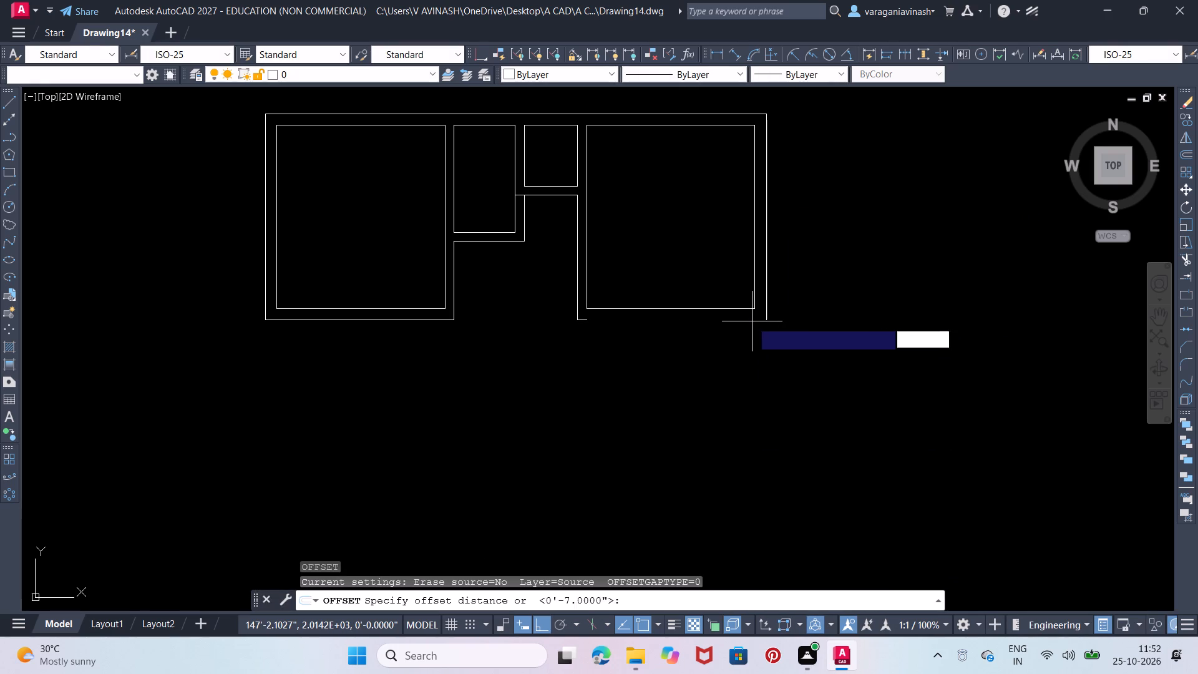
{"action": "type", "text": "0'6"}
{"action": "key", "text": "Return"}
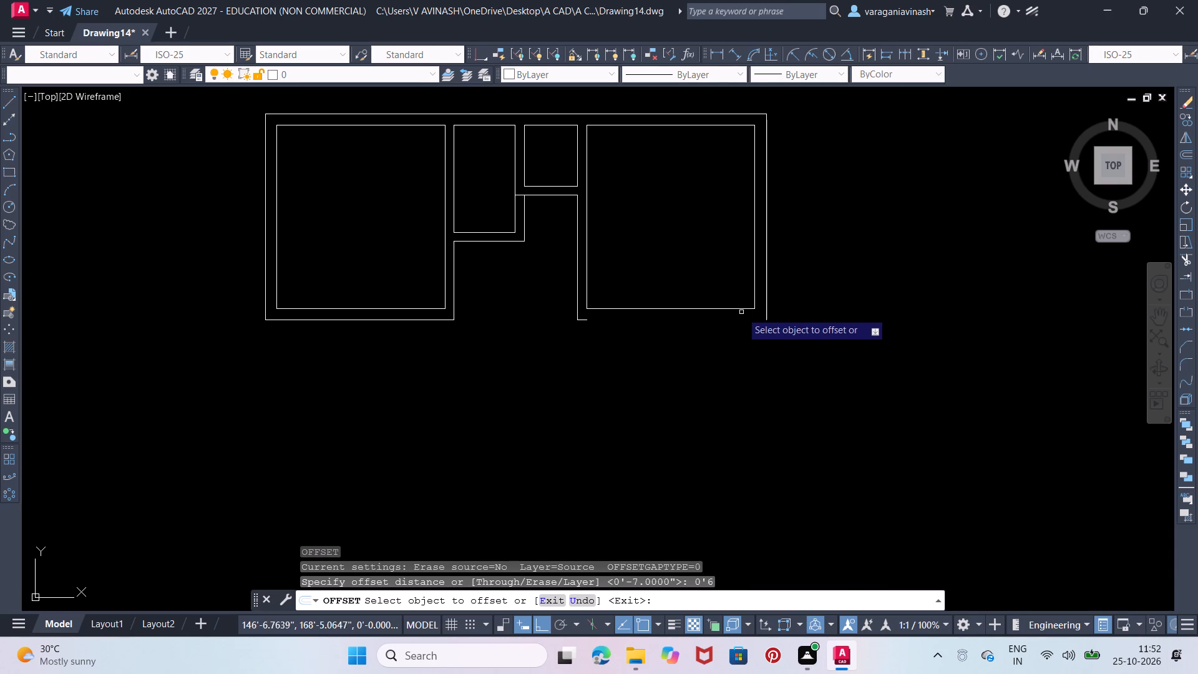
{"action": "left_click", "coordinate": [736, 308]}
{"action": "left_click", "coordinate": [733, 326]}
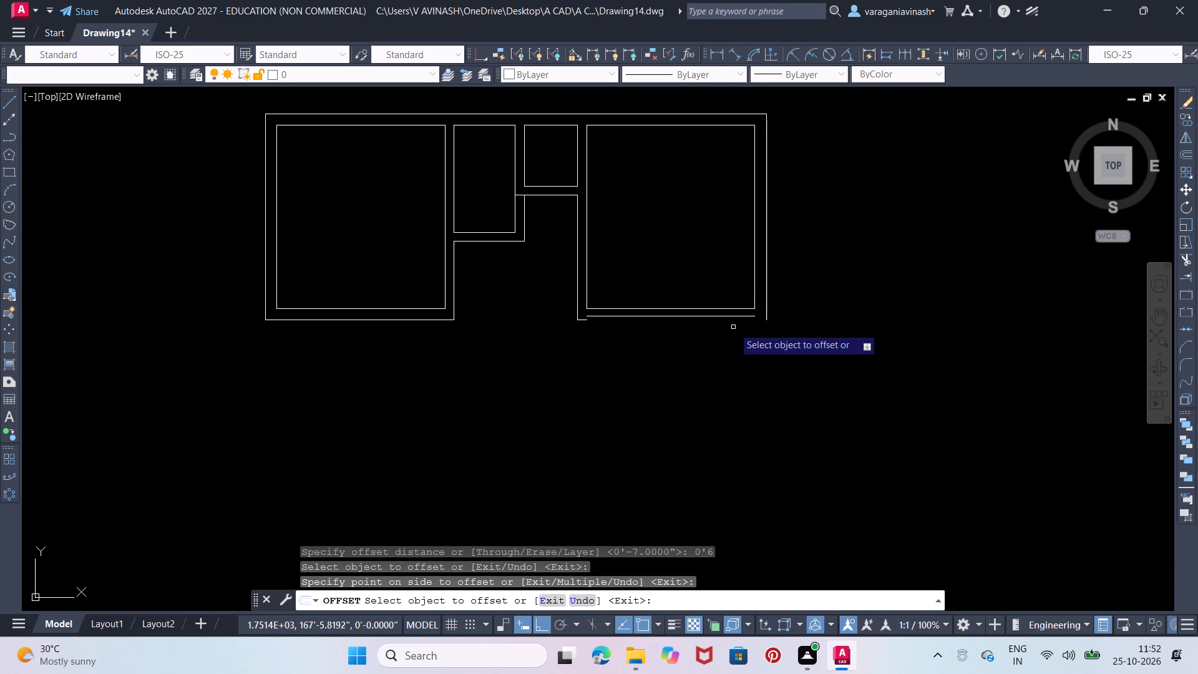
{"action": "key", "text": "Escape"}
Erase the leftover 7" line at the outer southwest corner of the east room.
{"action": "scroll", "coordinate": [540, 342], "scroll_direction": "up", "scroll_amount": 2}
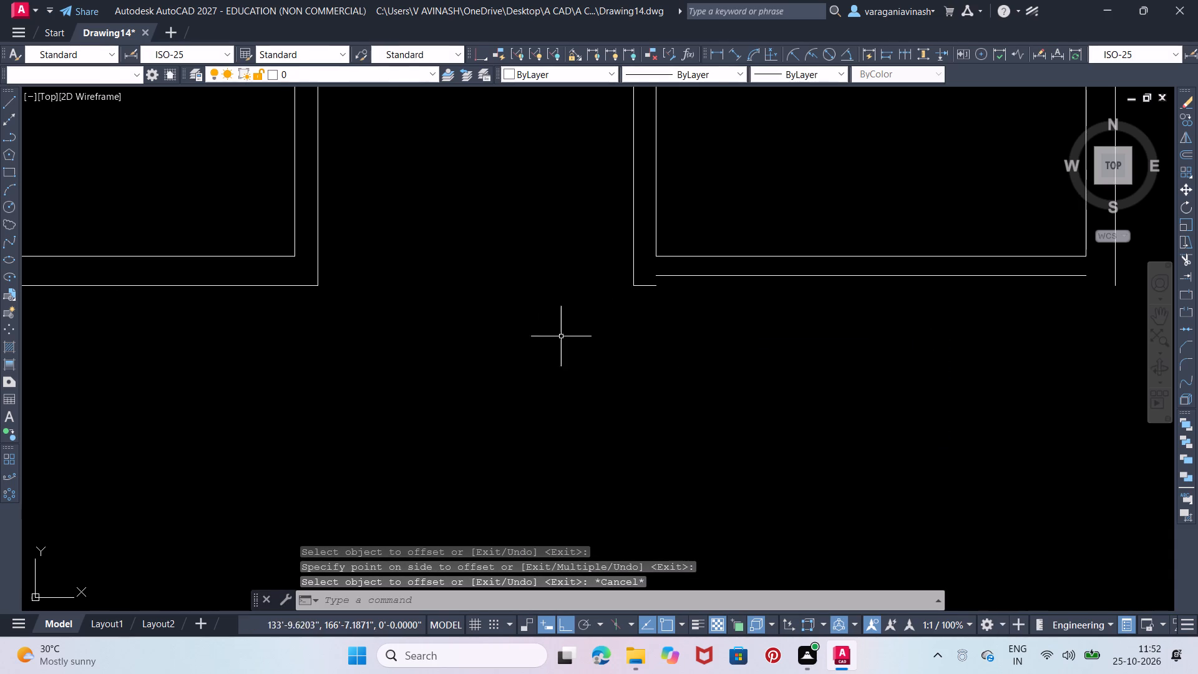
{"action": "left_click", "coordinate": [643, 305]}
{"action": "left_click", "coordinate": [643, 279]}
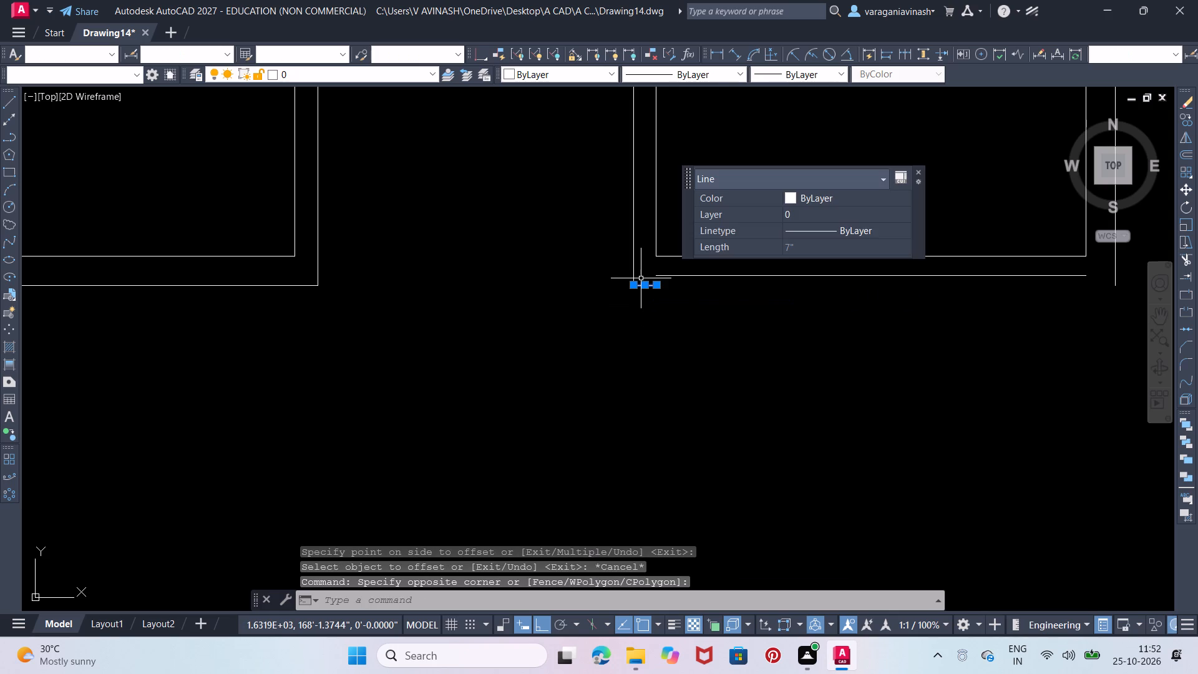
{"action": "key", "text": "Delete"}
Extend the outer bottom wall line of the east room at both ends to meet the outer east and west wall lines.
{"action": "middle_click_drag", "start_coordinate": [625, 290], "coordinate": [457, 330]}
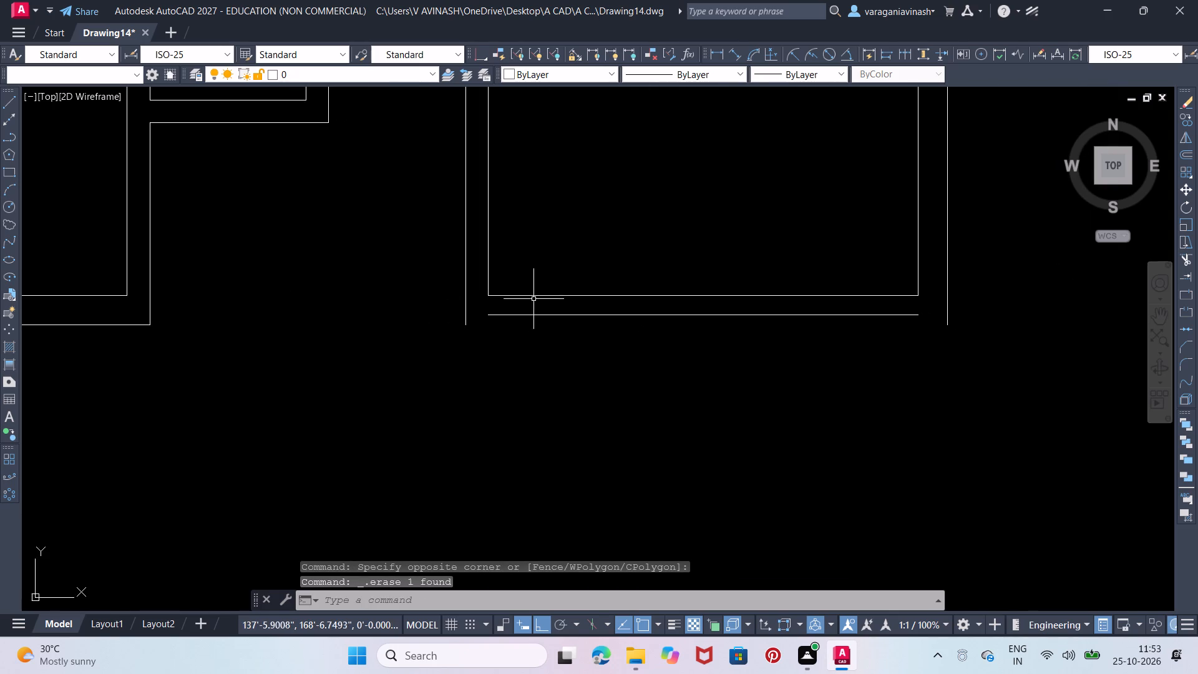
{"action": "scroll", "coordinate": [538, 299], "scroll_direction": "up", "scroll_amount": 1}
{"action": "middle_click_drag", "start_coordinate": [455, 298], "coordinate": [267, 331]}
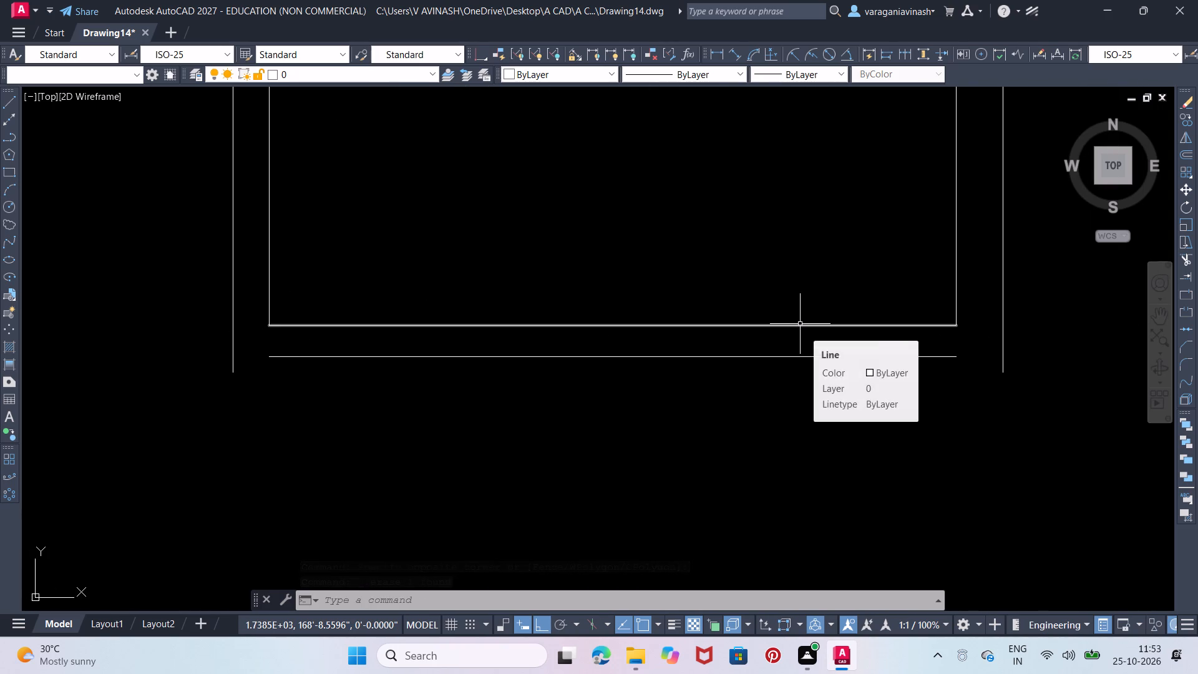
{"action": "type", "text": "EX"}
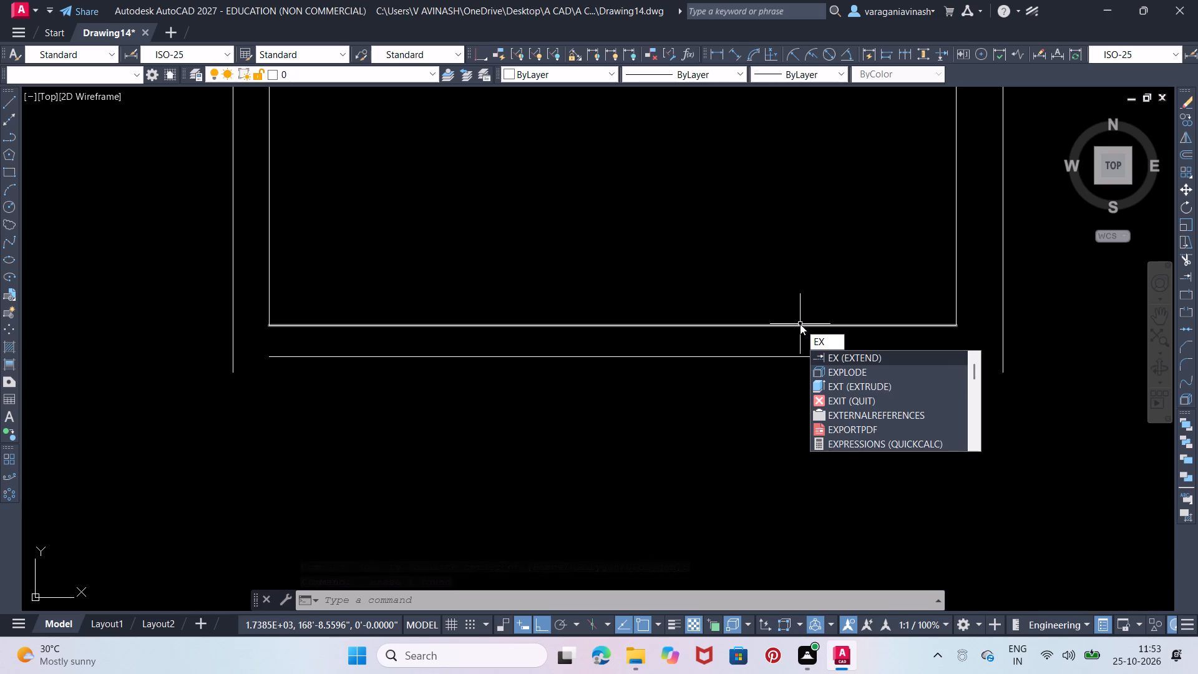
{"action": "key", "text": "Return"}
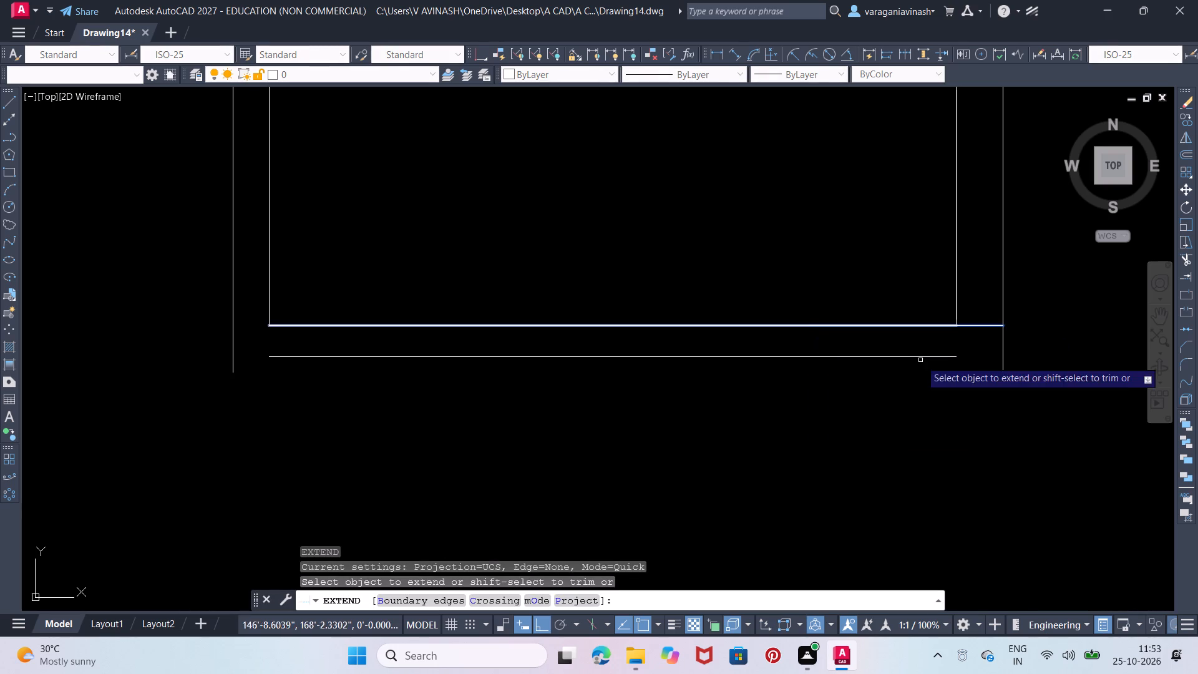
{"action": "left_click", "coordinate": [955, 357]}
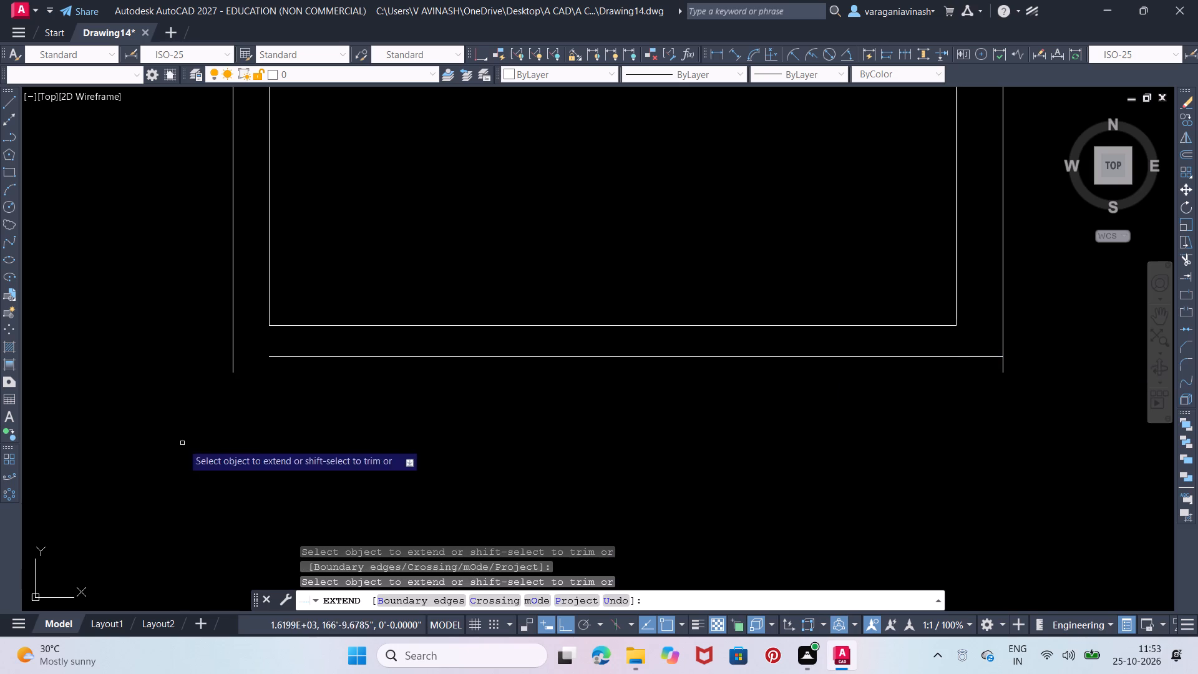
{"action": "left_click", "coordinate": [273, 356]}
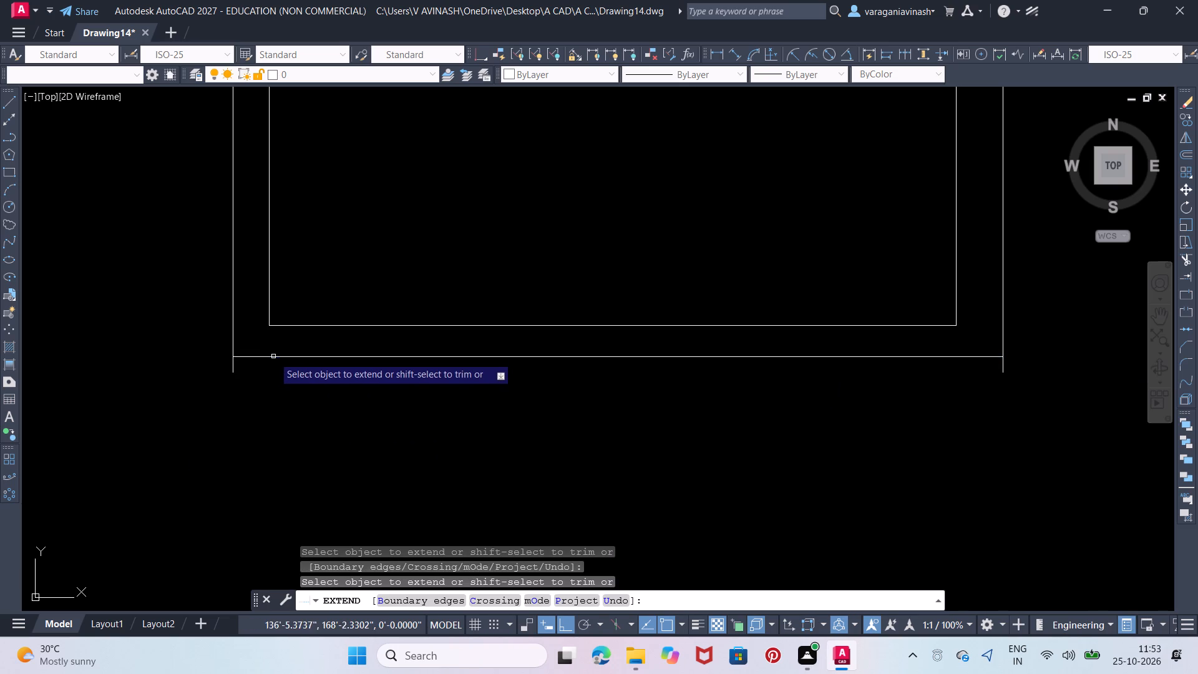
{"action": "scroll", "coordinate": [723, 367], "scroll_direction": "down", "scroll_amount": 1}
{"action": "scroll", "coordinate": [774, 371], "scroll_direction": "down", "scroll_amount": 1}
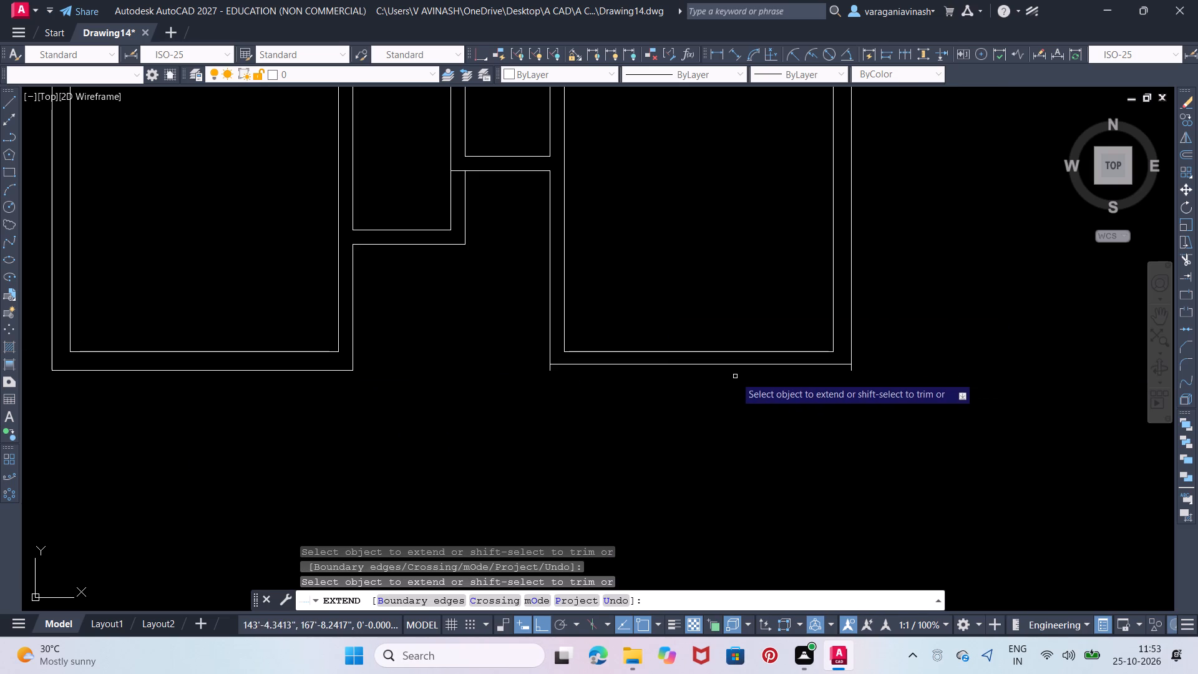
{"action": "key", "text": "Escape"}
{"action": "key", "text": "Escape"}
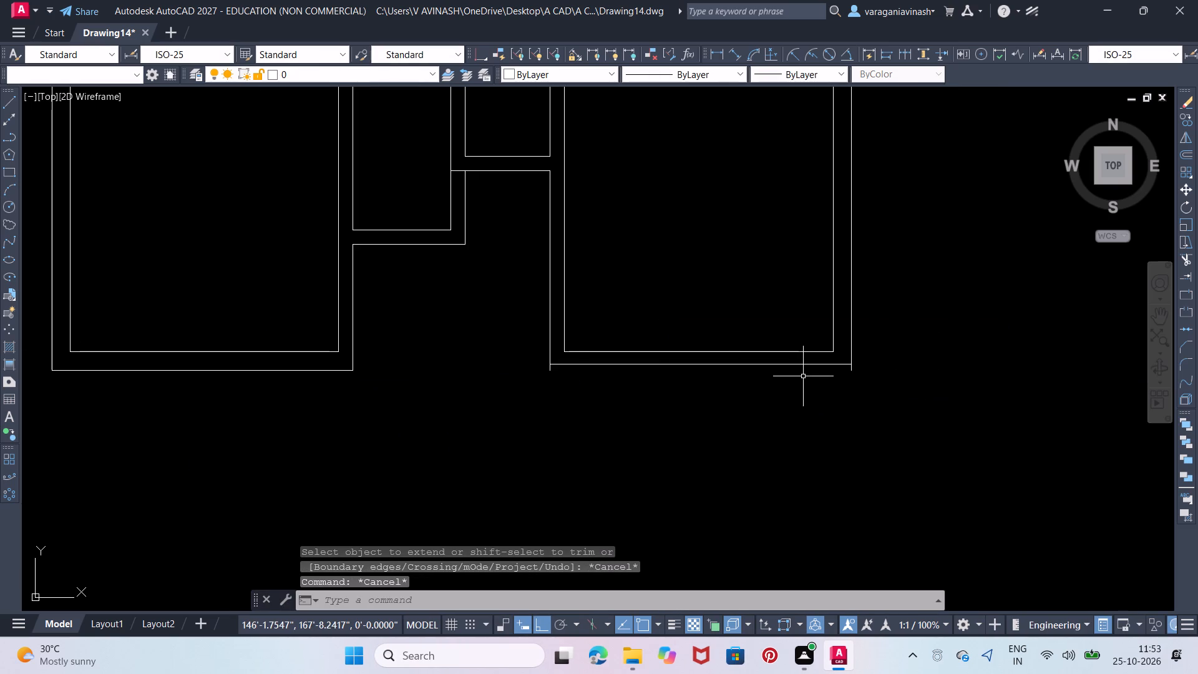
Trim the ends of the east room's outer east and west wall lines that overhang the outer bottom line.
{"action": "type", "text": "TR"}
{"action": "key", "text": "Return"}
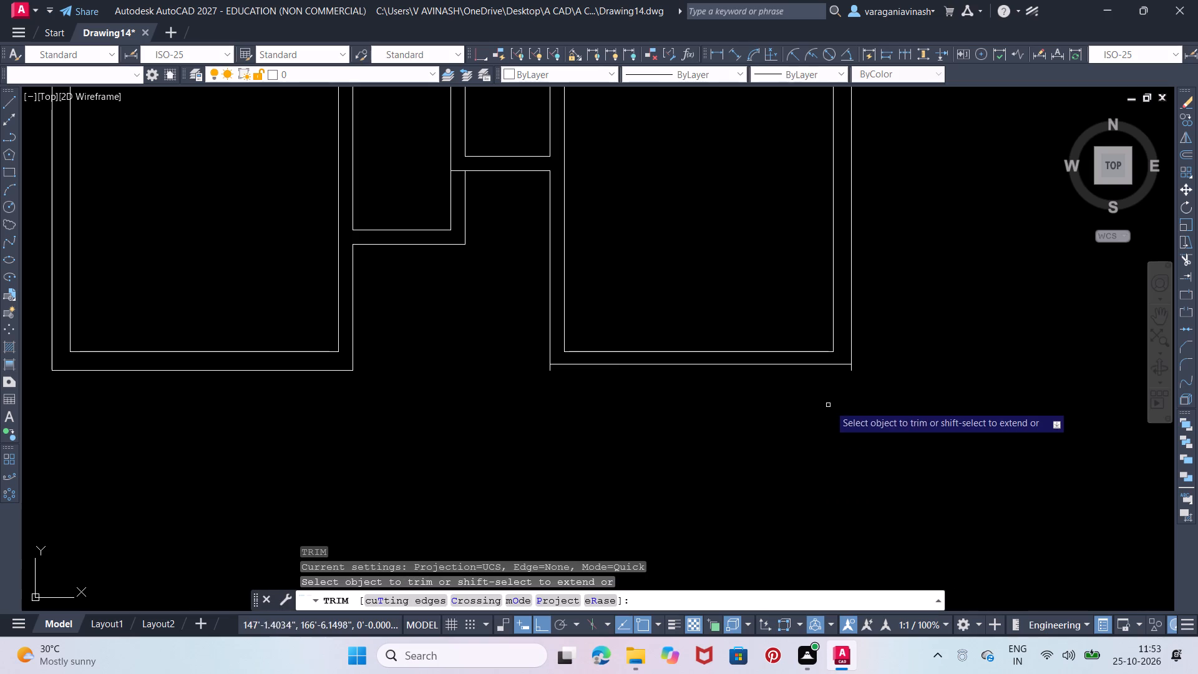
{"action": "left_click", "coordinate": [852, 371]}
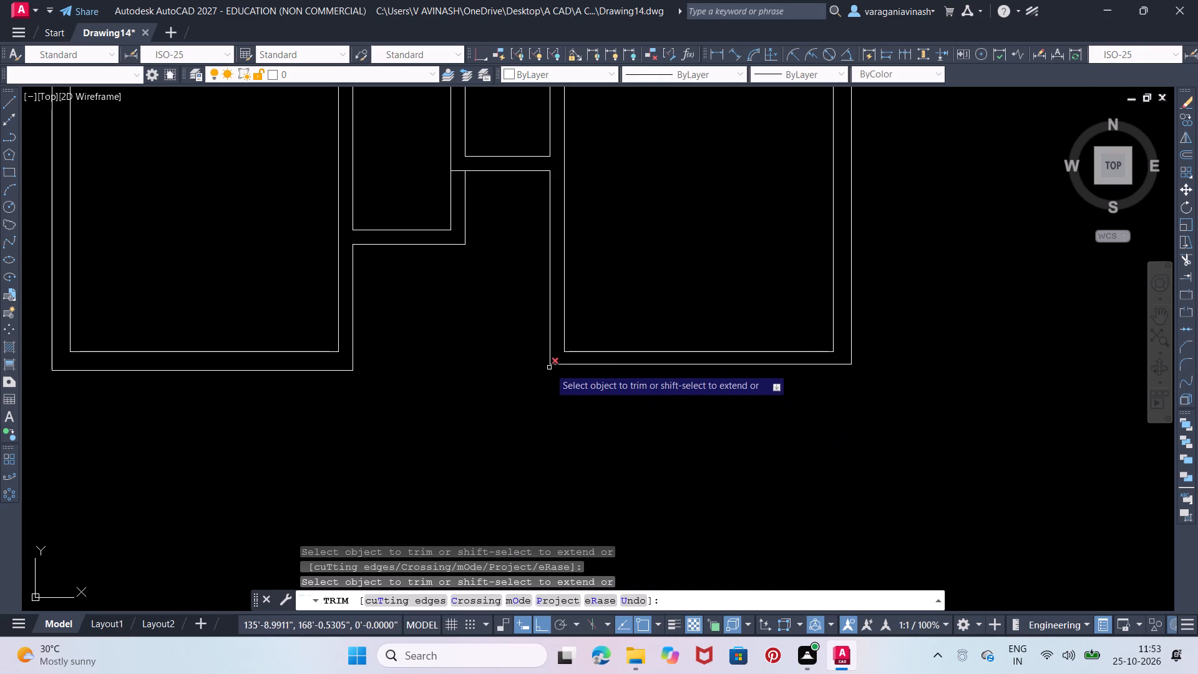
{"action": "left_click", "coordinate": [551, 371]}
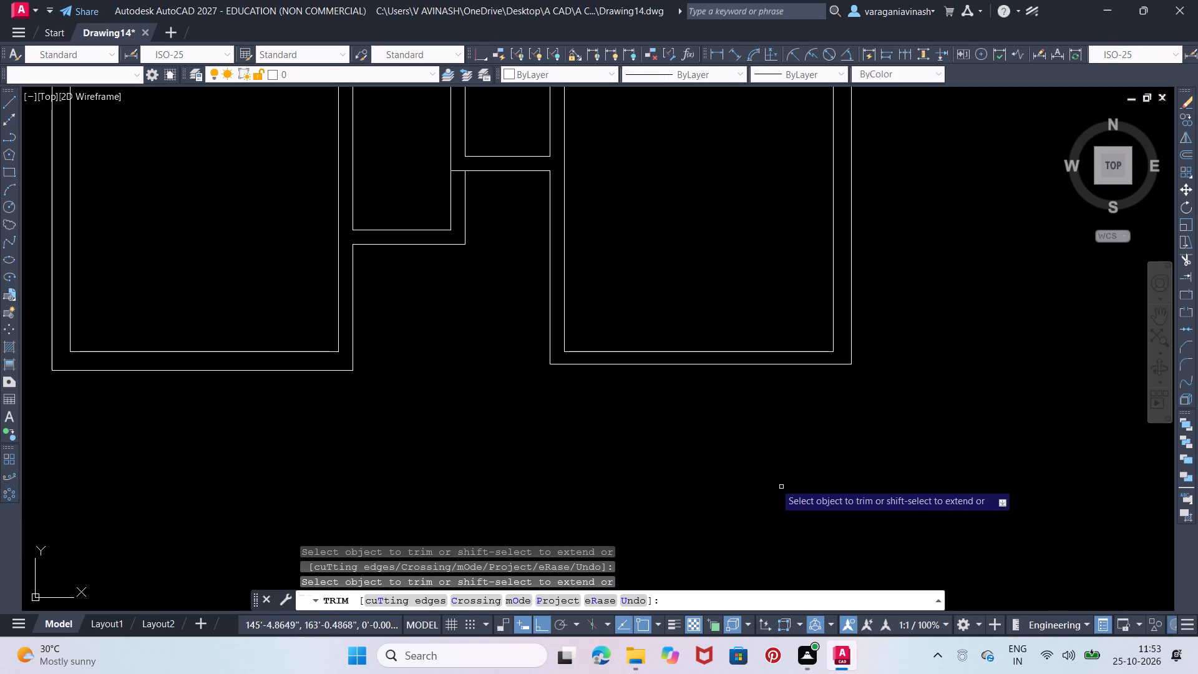
{"action": "key", "text": "Escape"}
{"action": "key", "text": "Escape"}
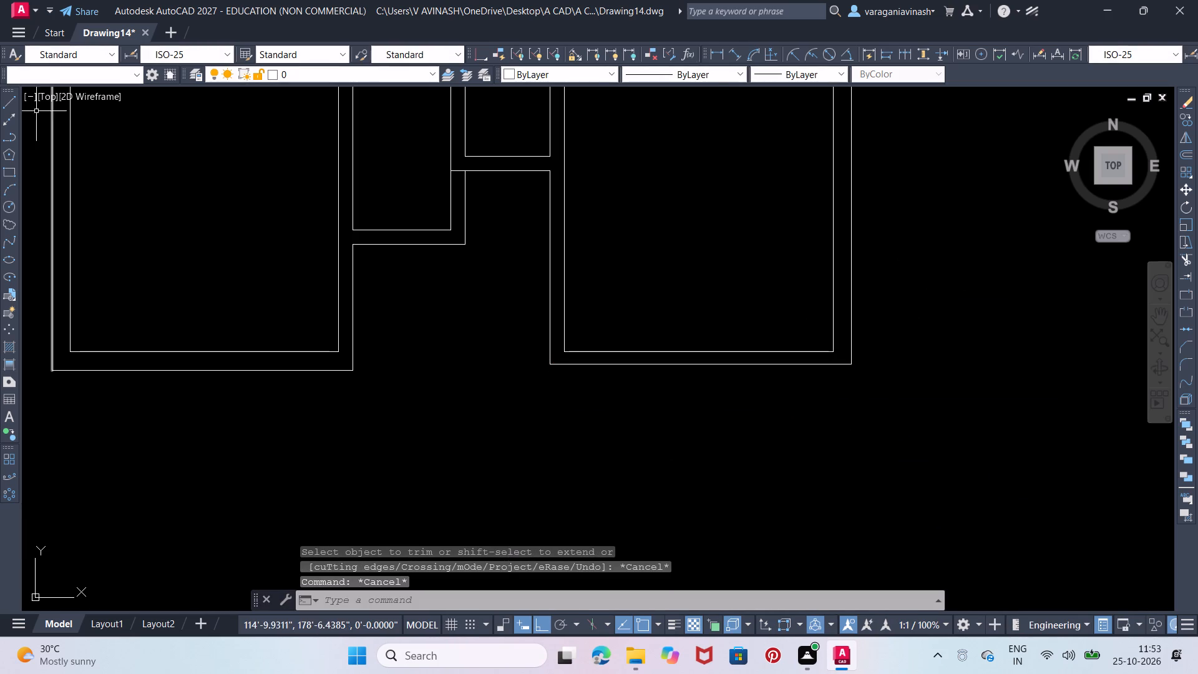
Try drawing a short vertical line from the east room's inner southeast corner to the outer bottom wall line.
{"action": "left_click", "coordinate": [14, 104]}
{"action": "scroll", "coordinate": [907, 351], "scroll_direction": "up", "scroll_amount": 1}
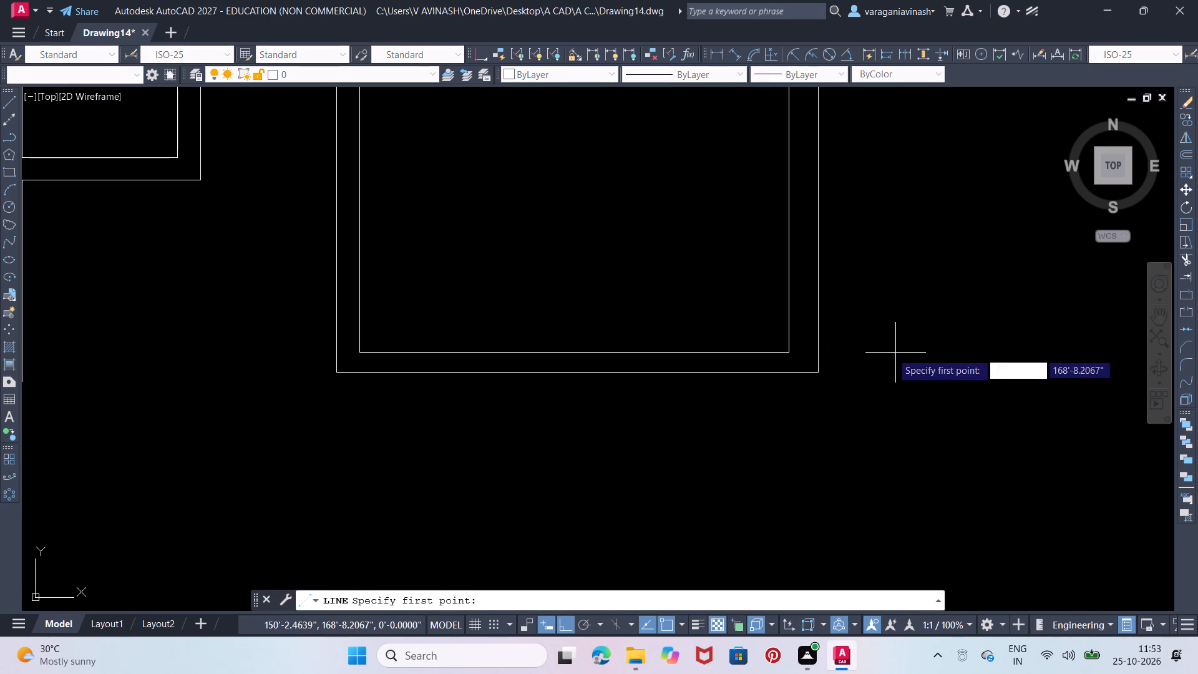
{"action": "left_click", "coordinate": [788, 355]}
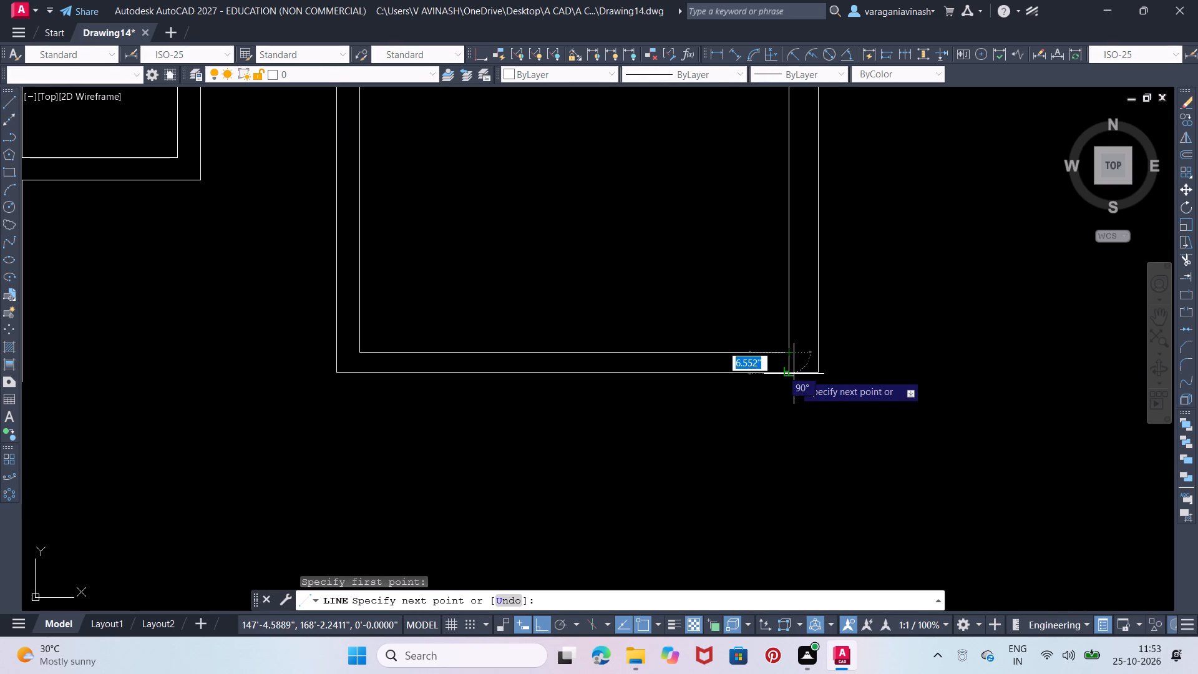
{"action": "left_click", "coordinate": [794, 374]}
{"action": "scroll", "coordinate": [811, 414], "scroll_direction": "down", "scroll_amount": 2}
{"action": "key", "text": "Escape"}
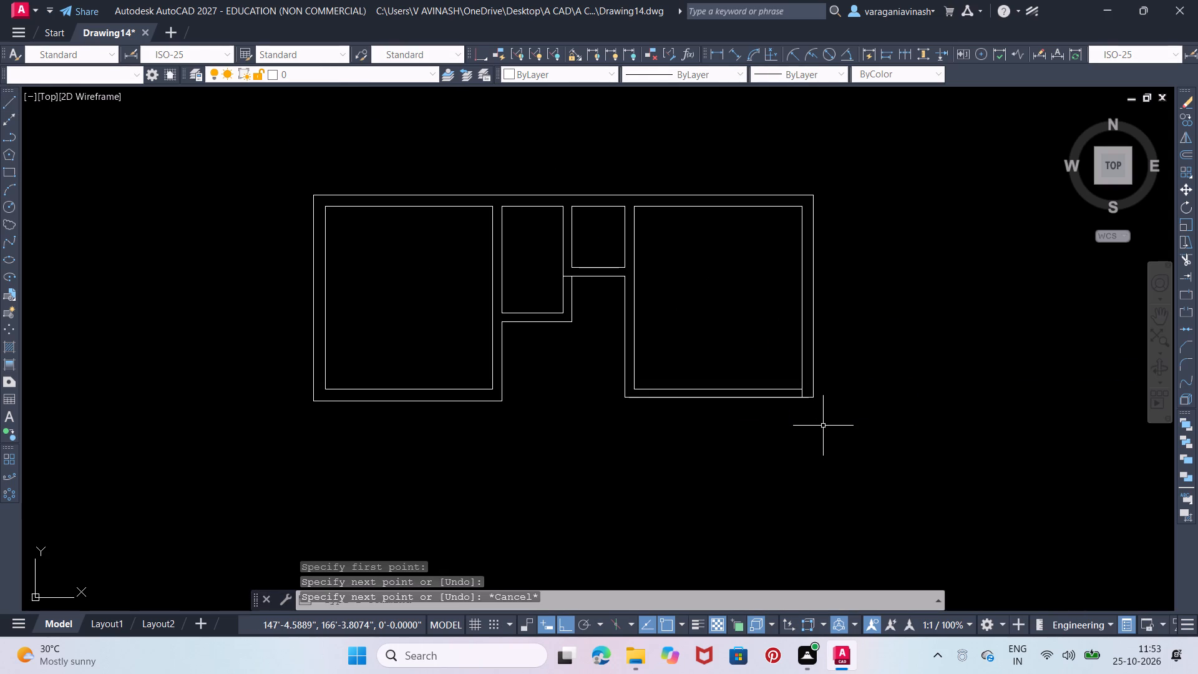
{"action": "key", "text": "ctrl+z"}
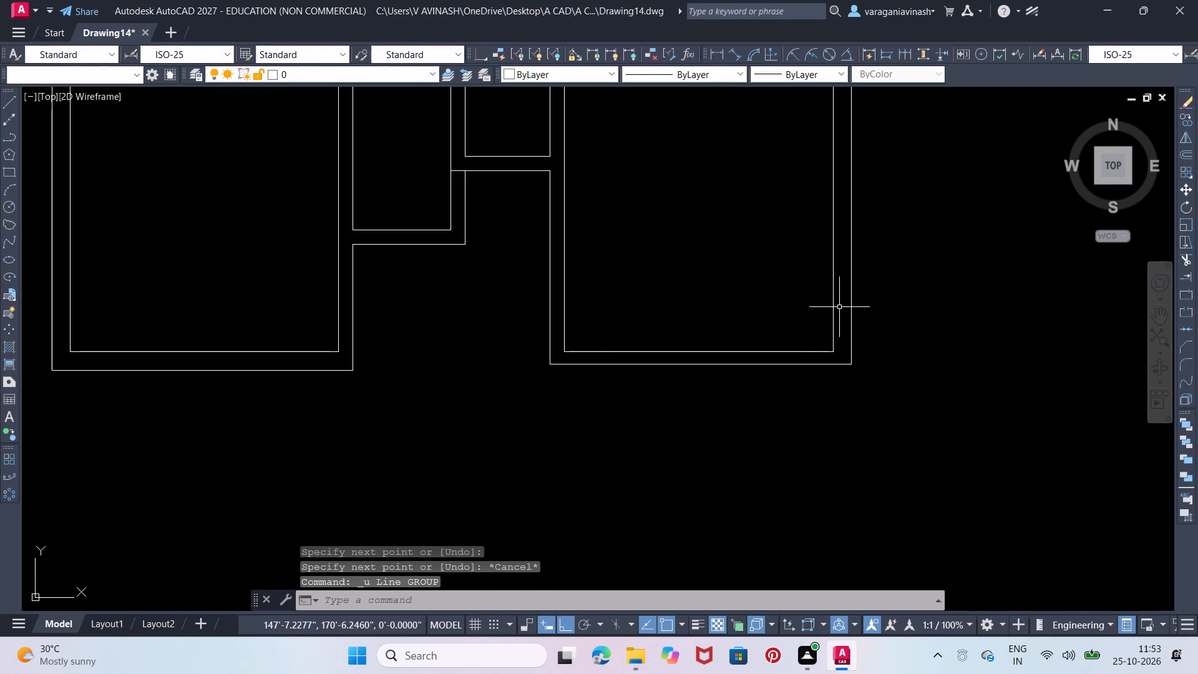
Stretch the east room's inner east wall line down to the outer bottom line, plus another 12'6" south.
{"action": "left_click", "coordinate": [840, 304]}
{"action": "left_click", "coordinate": [821, 316]}
{"action": "left_click", "coordinate": [834, 349]}
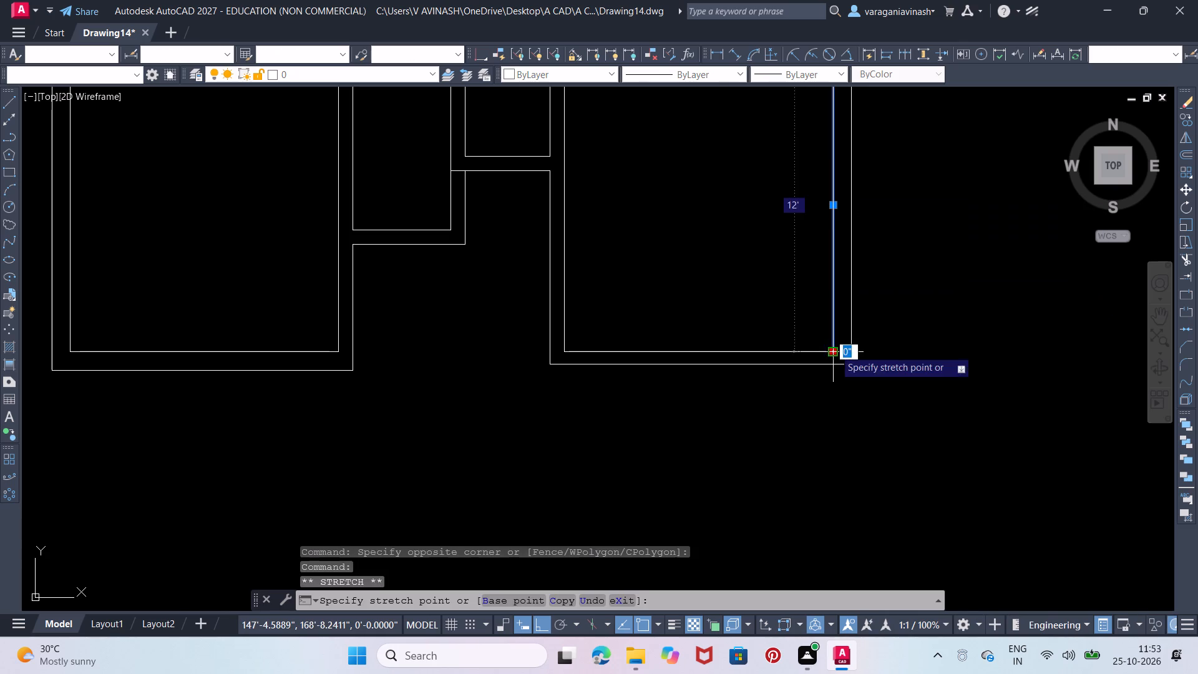
{"action": "left_click", "coordinate": [834, 359]}
{"action": "left_click", "coordinate": [834, 363]}
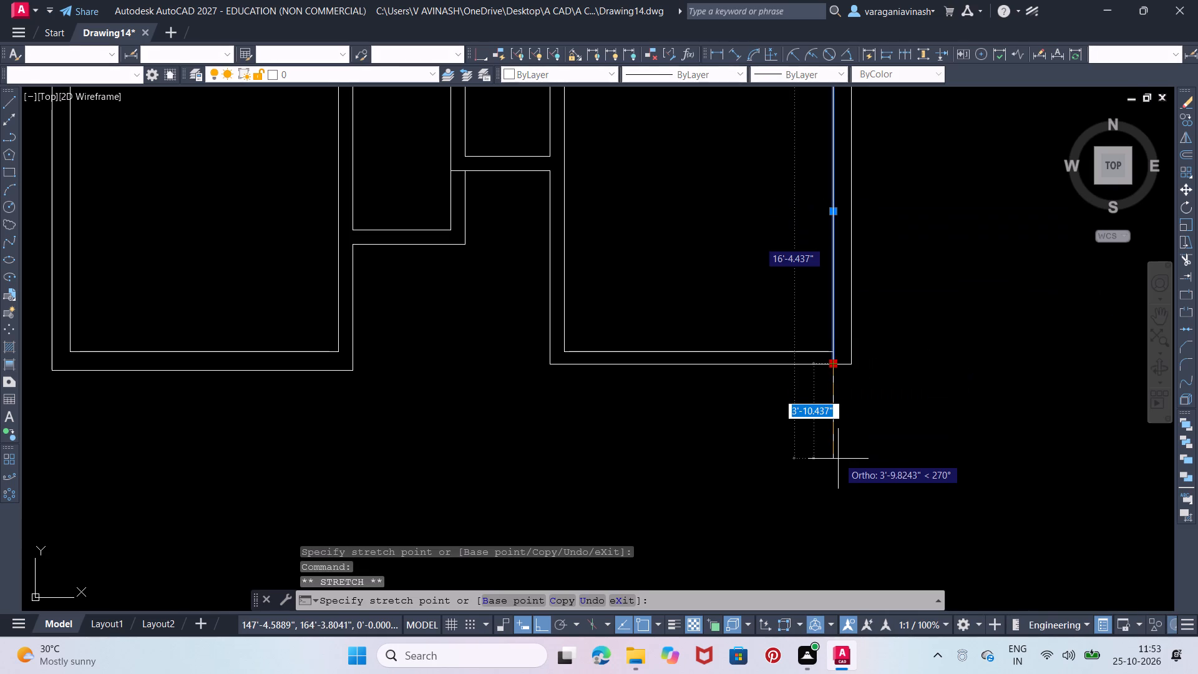
{"action": "scroll", "coordinate": [838, 459], "scroll_direction": "down", "scroll_amount": 1}
{"action": "middle_click_drag", "start_coordinate": [838, 459], "coordinate": [811, 362]}
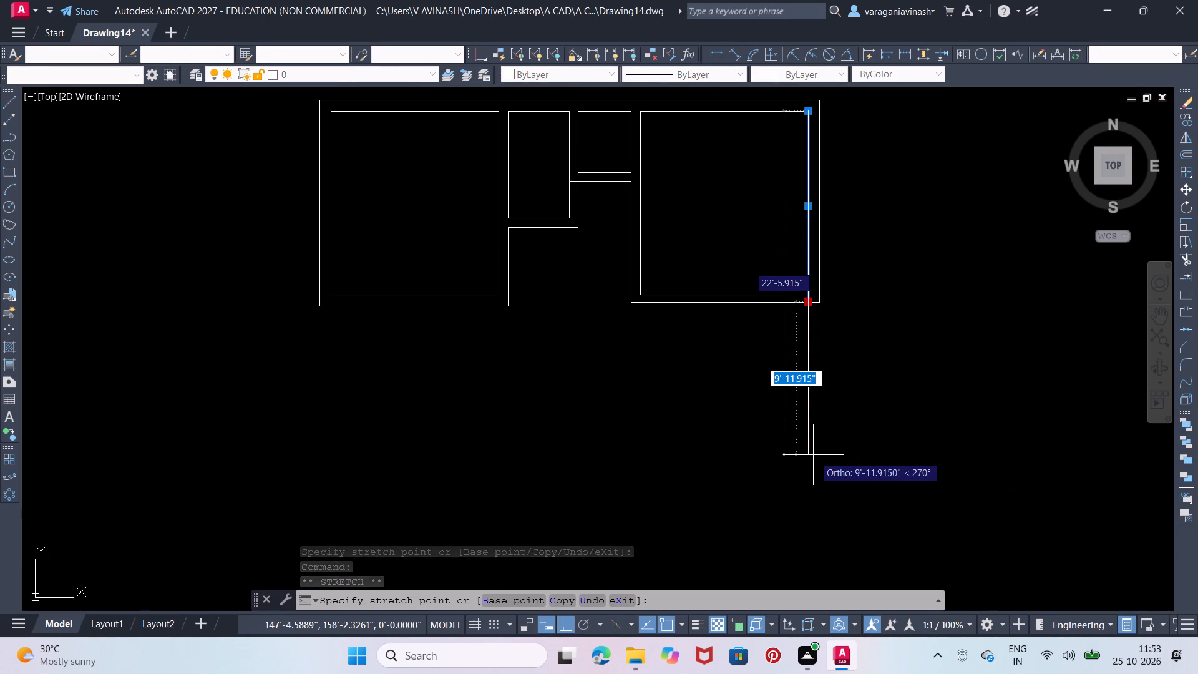
{"action": "type", "text": "12'6"}
{"action": "key", "text": "Return"}
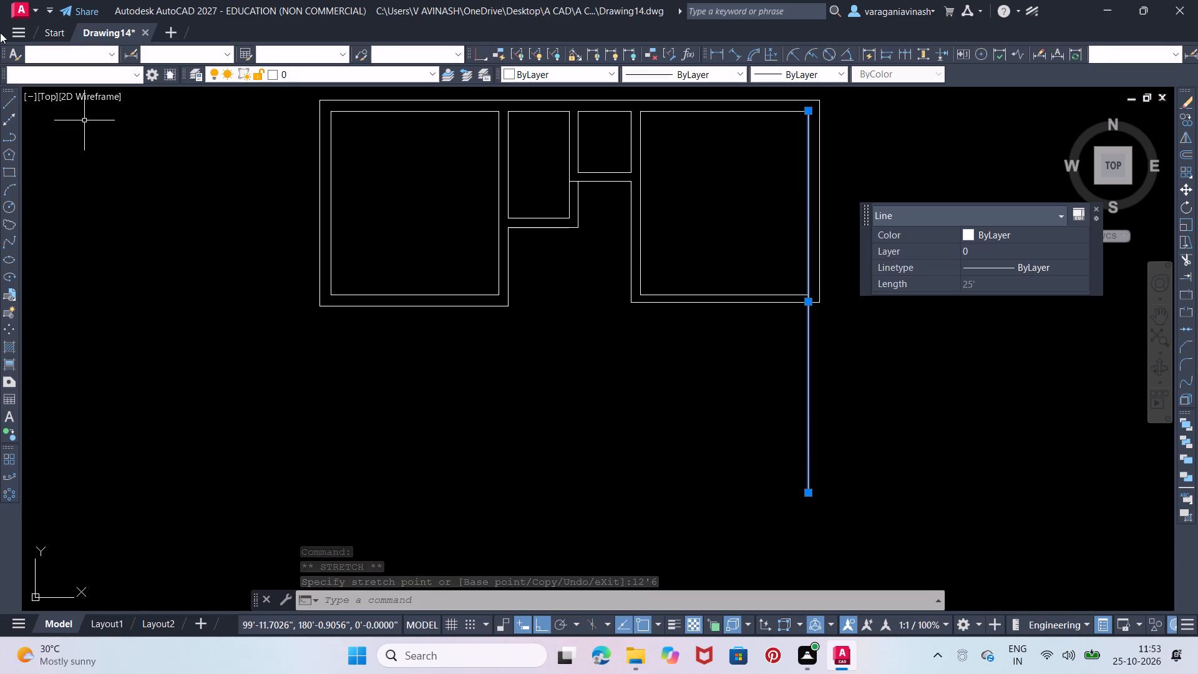
Stretch the east room's outer east wall line 12'6" south from its lower end.
{"action": "left_click", "coordinate": [817, 263]}
{"action": "left_click", "coordinate": [824, 285]}
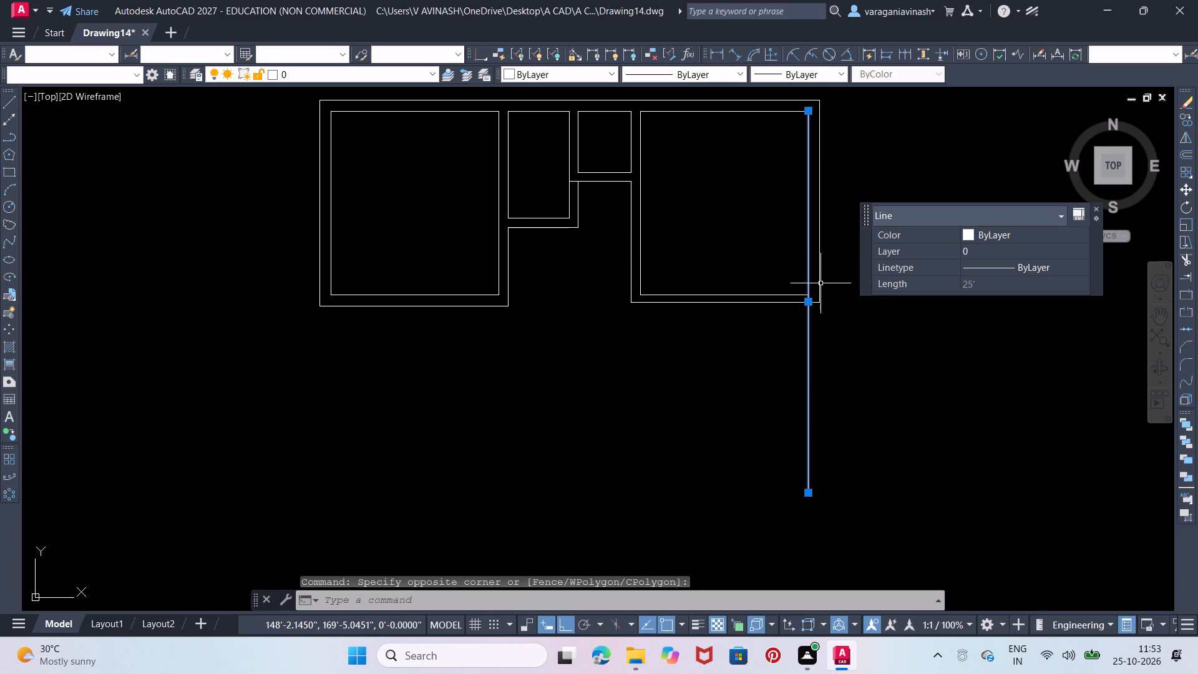
{"action": "left_click", "coordinate": [821, 283]}
{"action": "left_click", "coordinate": [820, 304]}
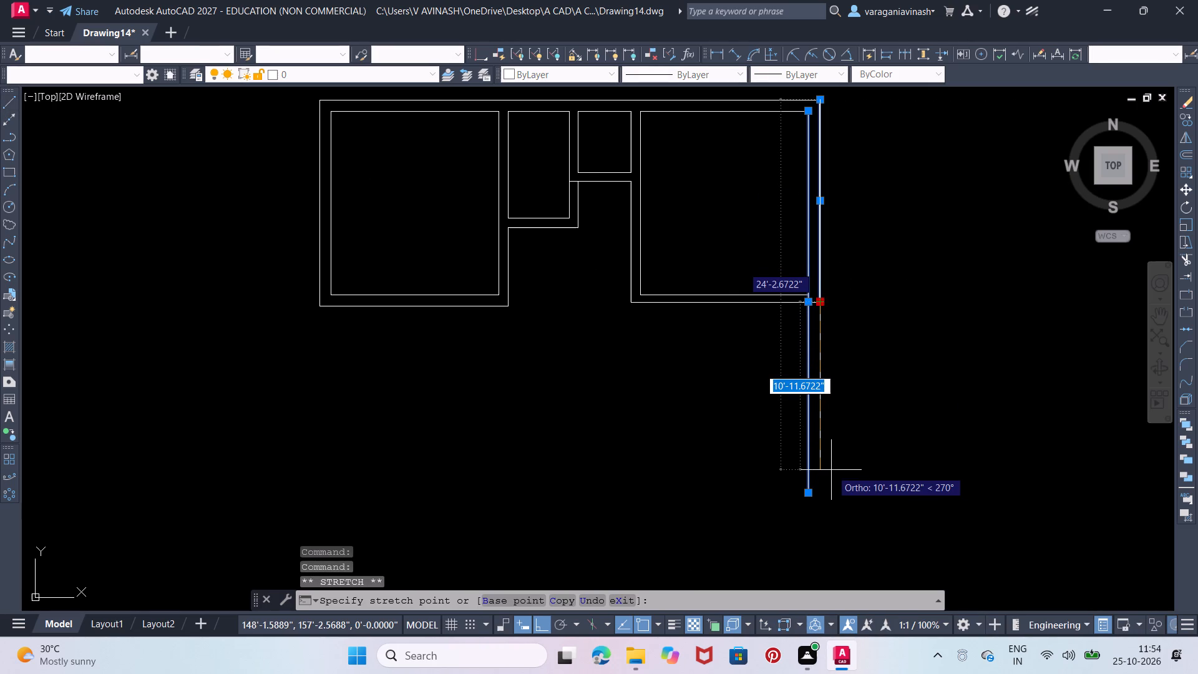
{"action": "type", "text": "12'6"}
{"action": "key", "text": "Return"}
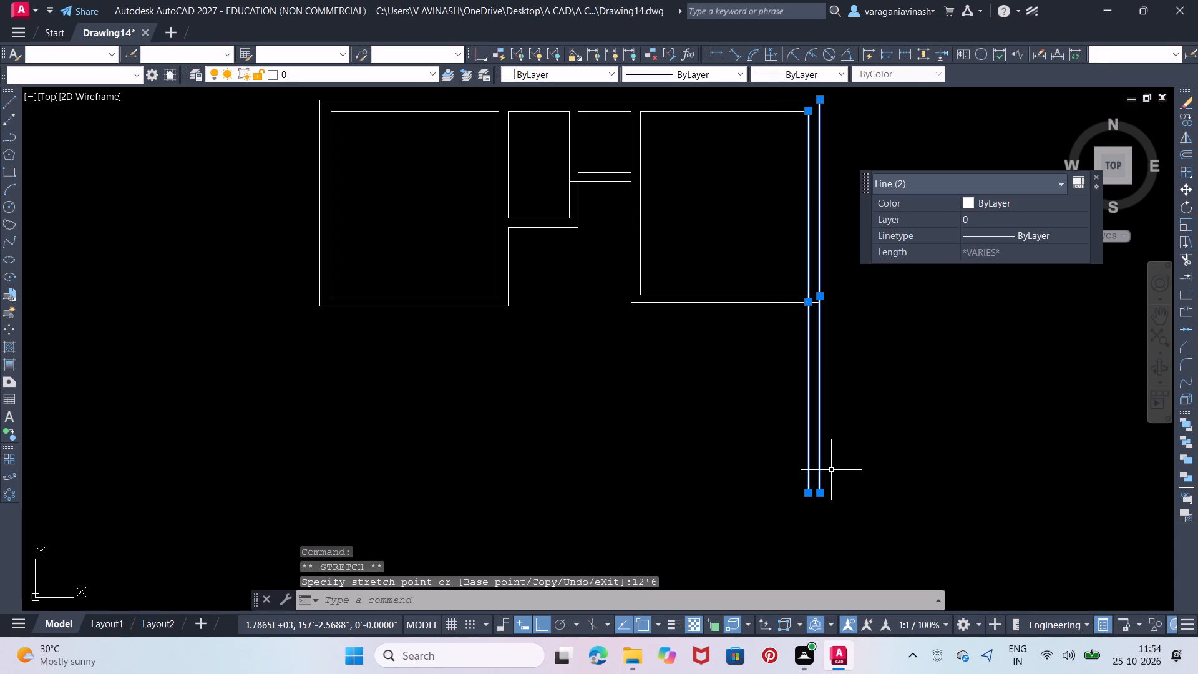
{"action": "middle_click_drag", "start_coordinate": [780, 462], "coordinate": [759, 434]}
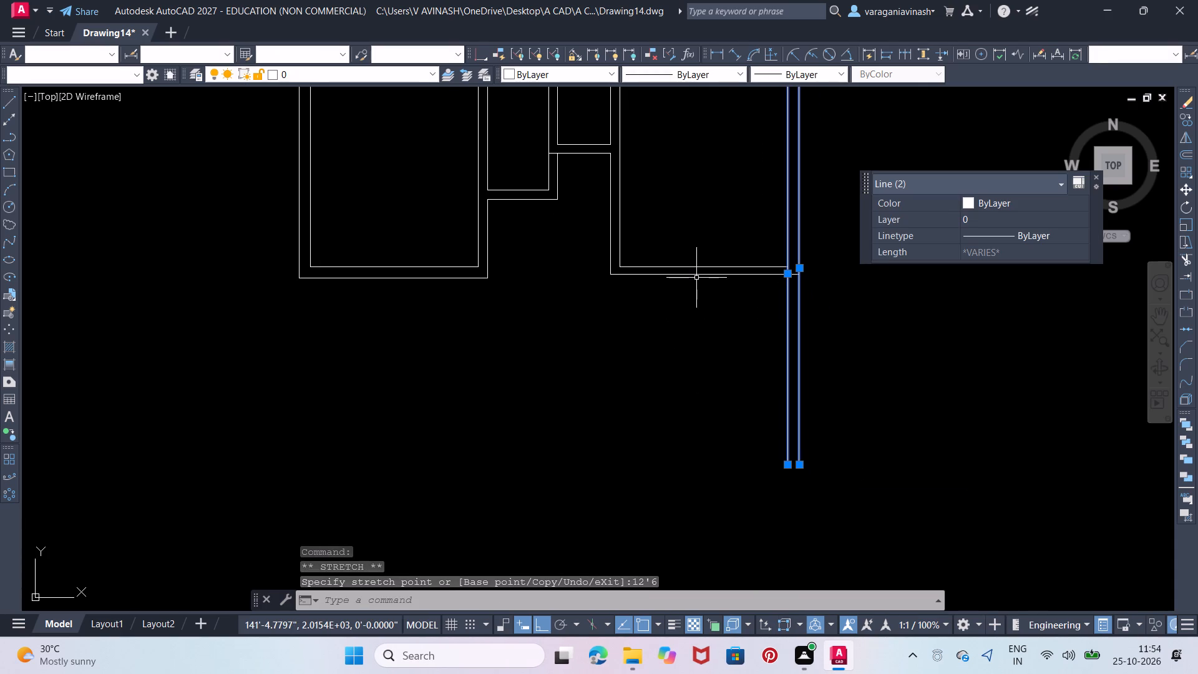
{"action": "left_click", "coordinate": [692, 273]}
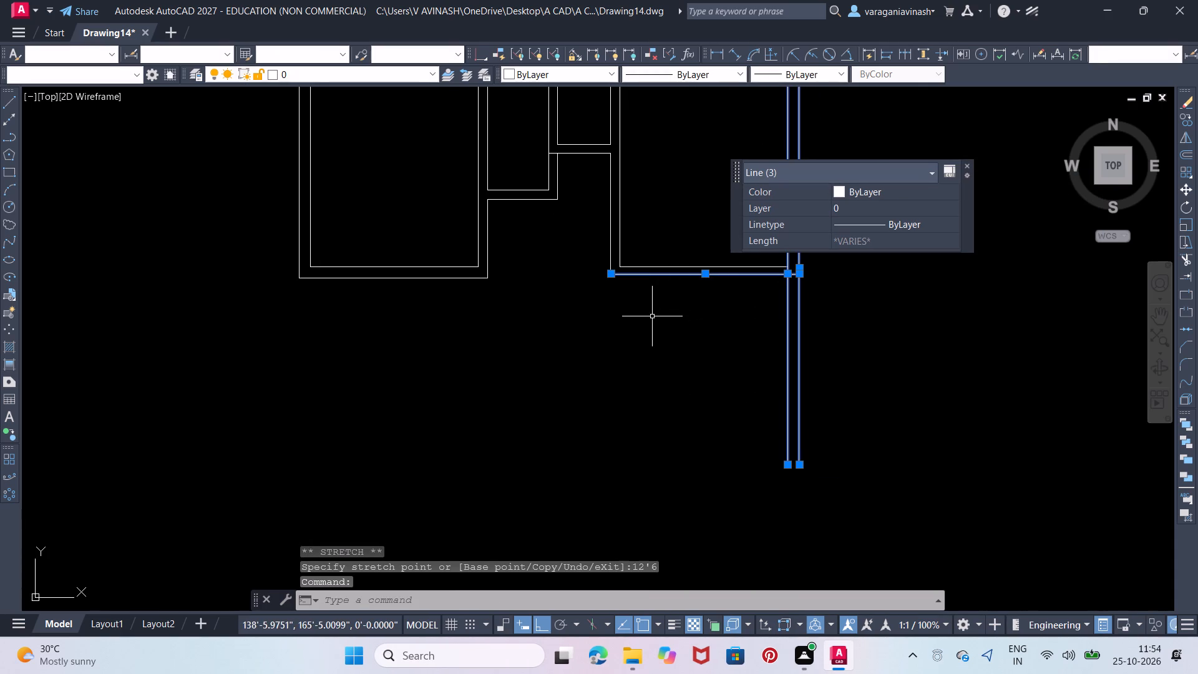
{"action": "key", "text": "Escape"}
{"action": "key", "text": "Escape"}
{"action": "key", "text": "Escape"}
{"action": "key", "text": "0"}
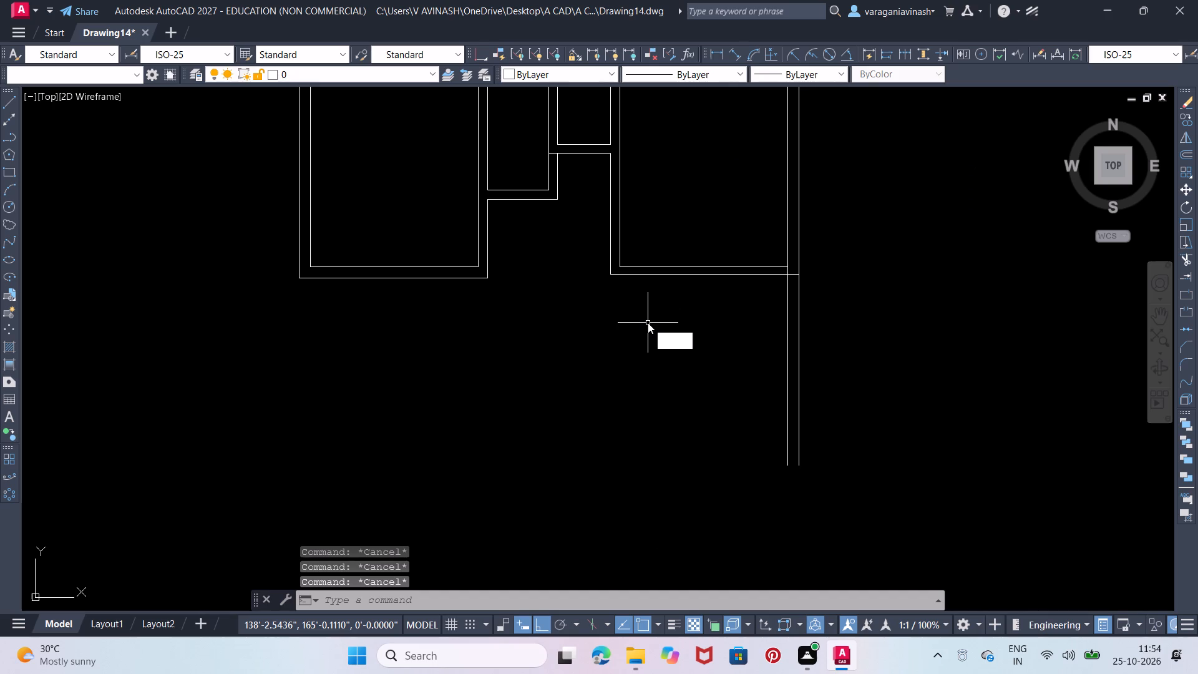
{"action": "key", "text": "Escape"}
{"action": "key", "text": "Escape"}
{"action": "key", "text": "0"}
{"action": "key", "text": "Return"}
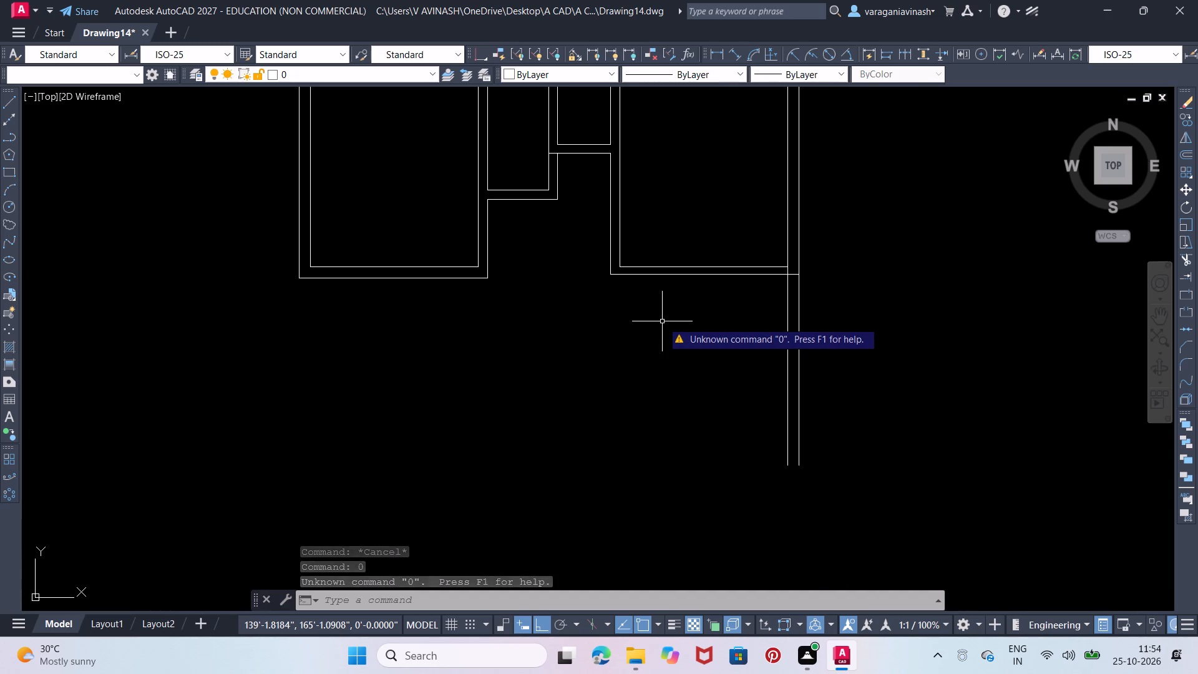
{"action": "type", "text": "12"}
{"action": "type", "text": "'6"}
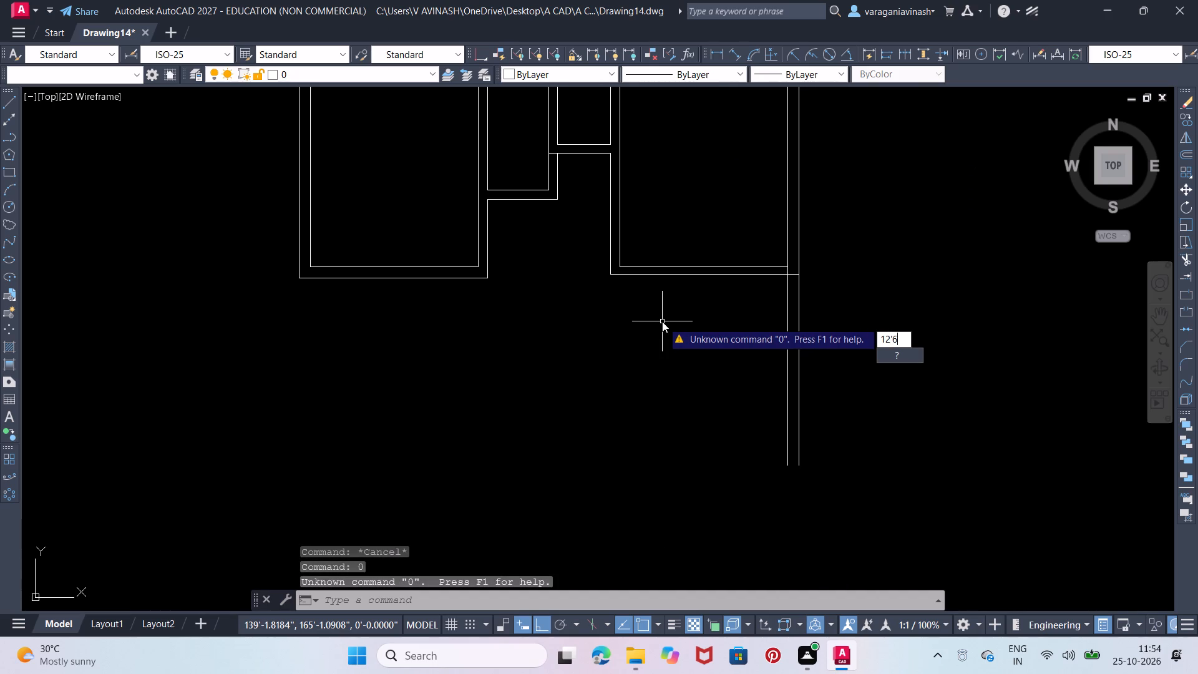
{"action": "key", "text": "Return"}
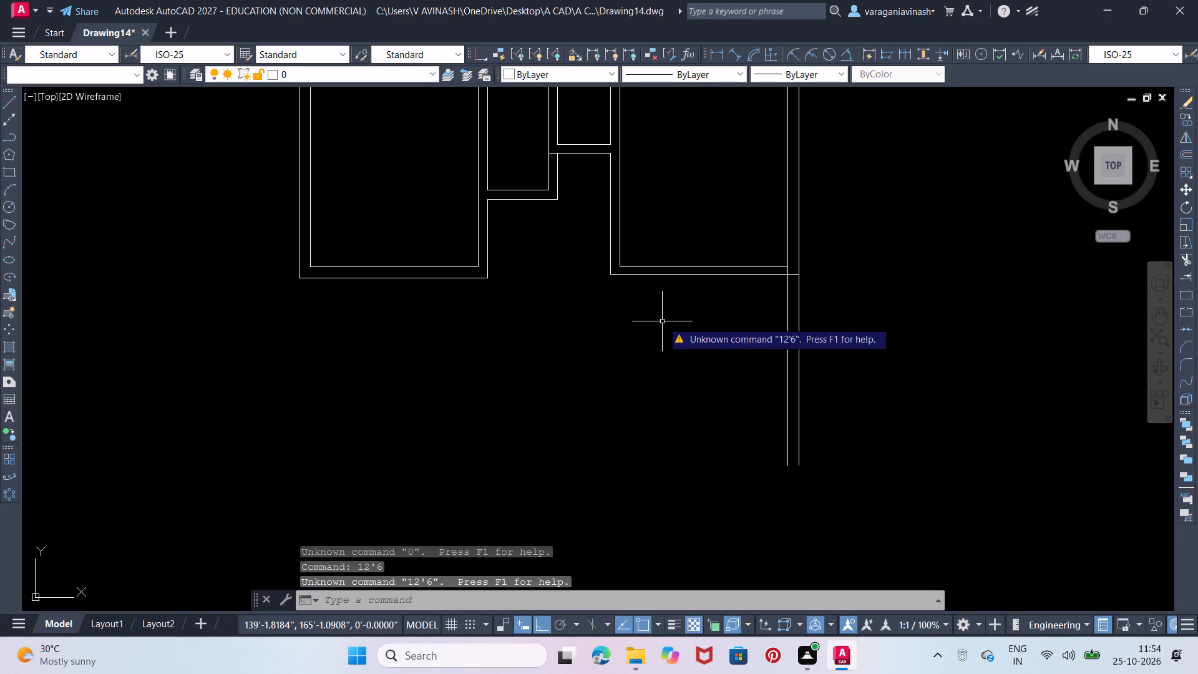
Offset the east room's outer bottom wall line 12'6" south.
{"action": "key", "text": "Escape"}
{"action": "key", "text": "Escape"}
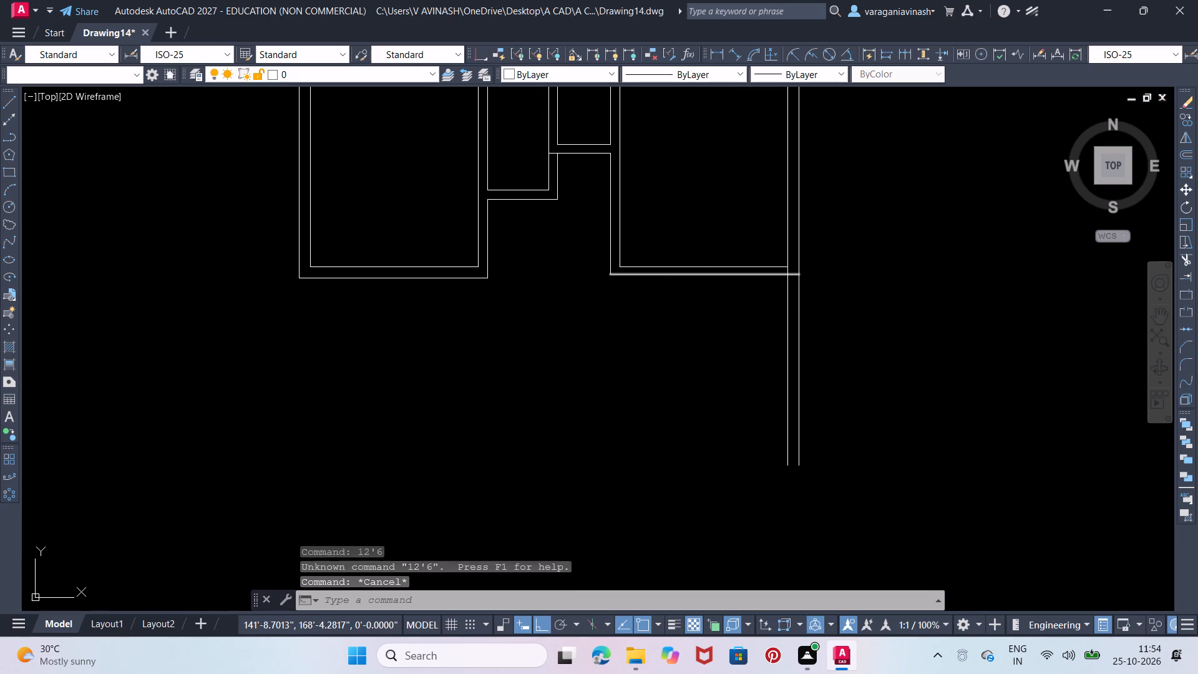
{"action": "key", "text": "Escape"}
{"action": "key", "text": "o"}
{"action": "key", "text": "Return"}
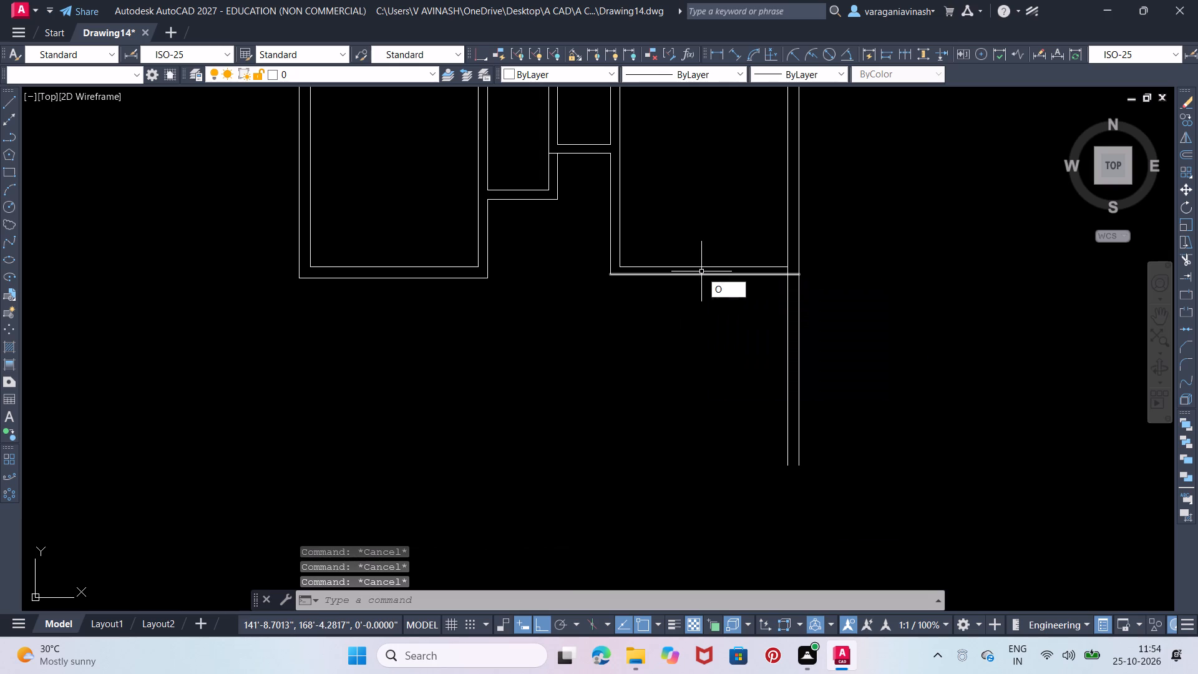
{"action": "type", "text": "12'6"}
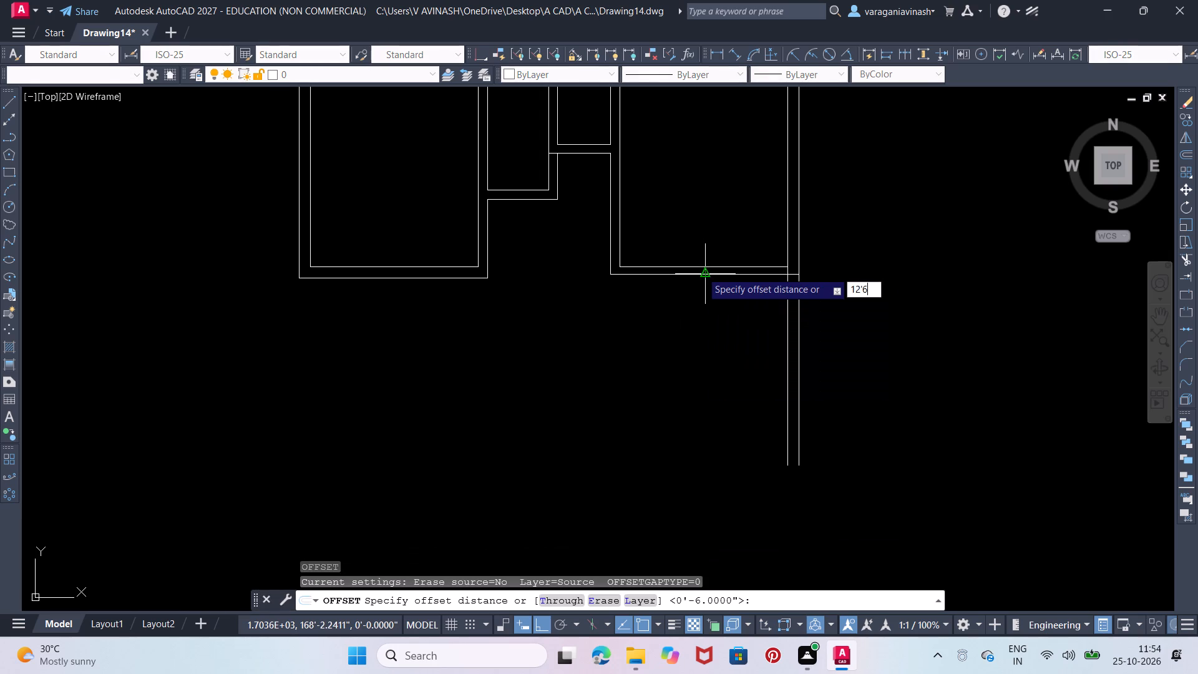
{"action": "key", "text": "Return"}
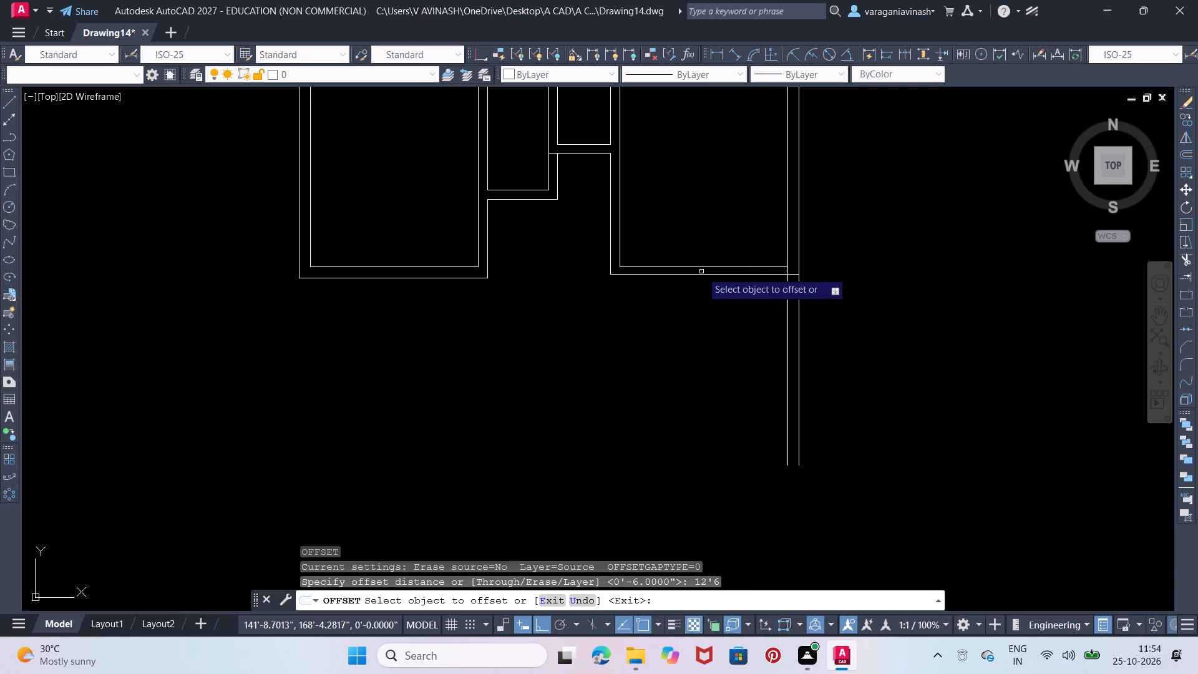
{"action": "left_click", "coordinate": [706, 273]}
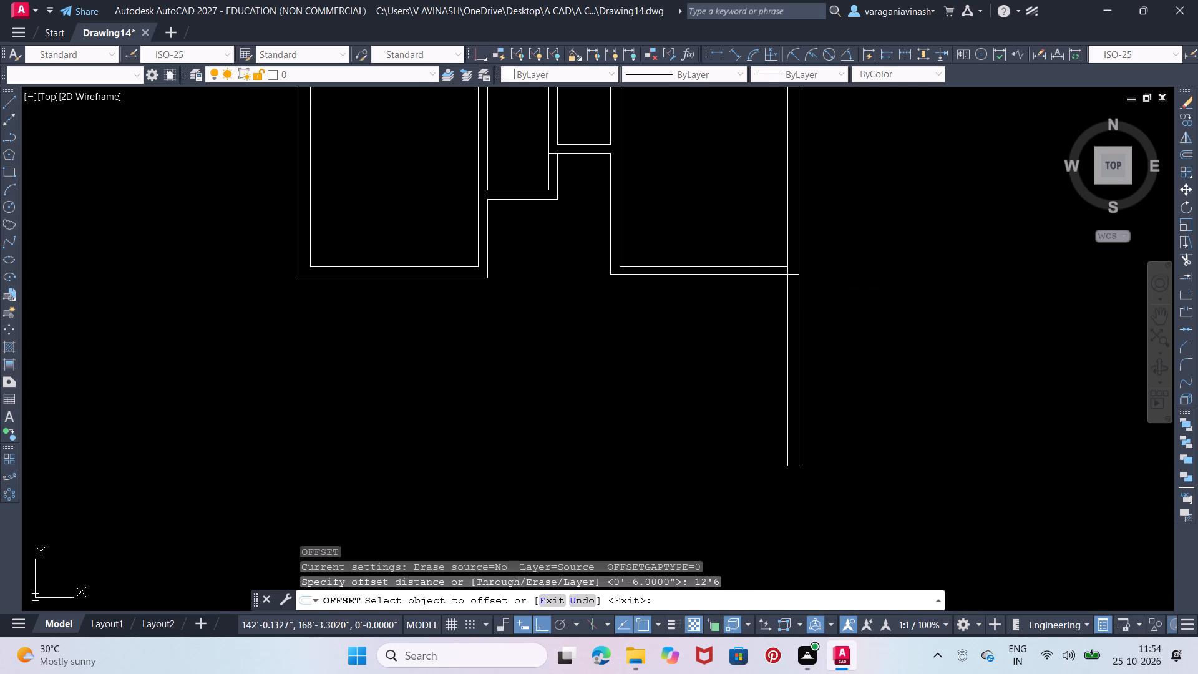
{"action": "left_click", "coordinate": [727, 374]}
{"action": "middle_click_drag", "start_coordinate": [719, 379], "coordinate": [693, 346]}
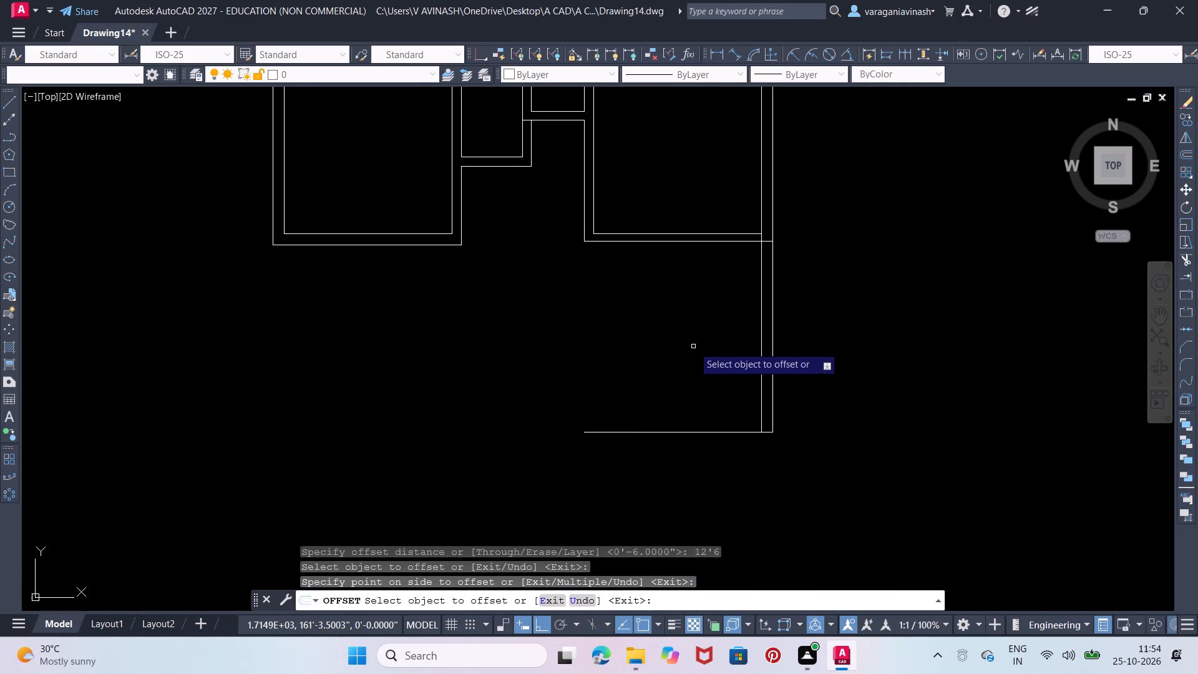
{"action": "middle_click_drag", "start_coordinate": [685, 341], "coordinate": [658, 310]}
{"action": "key", "text": "Escape"}
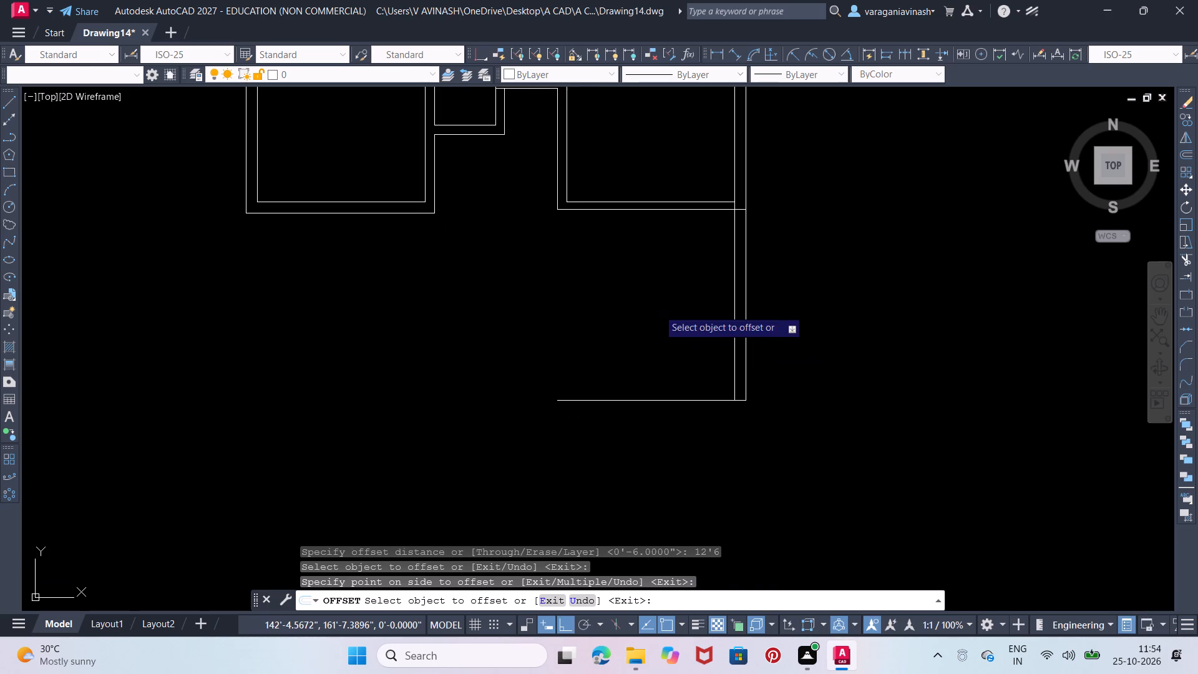
Offset the new bottom line 0'9" further south for the wall thickness.
{"action": "key", "text": "o"}
{"action": "key", "text": "Return"}
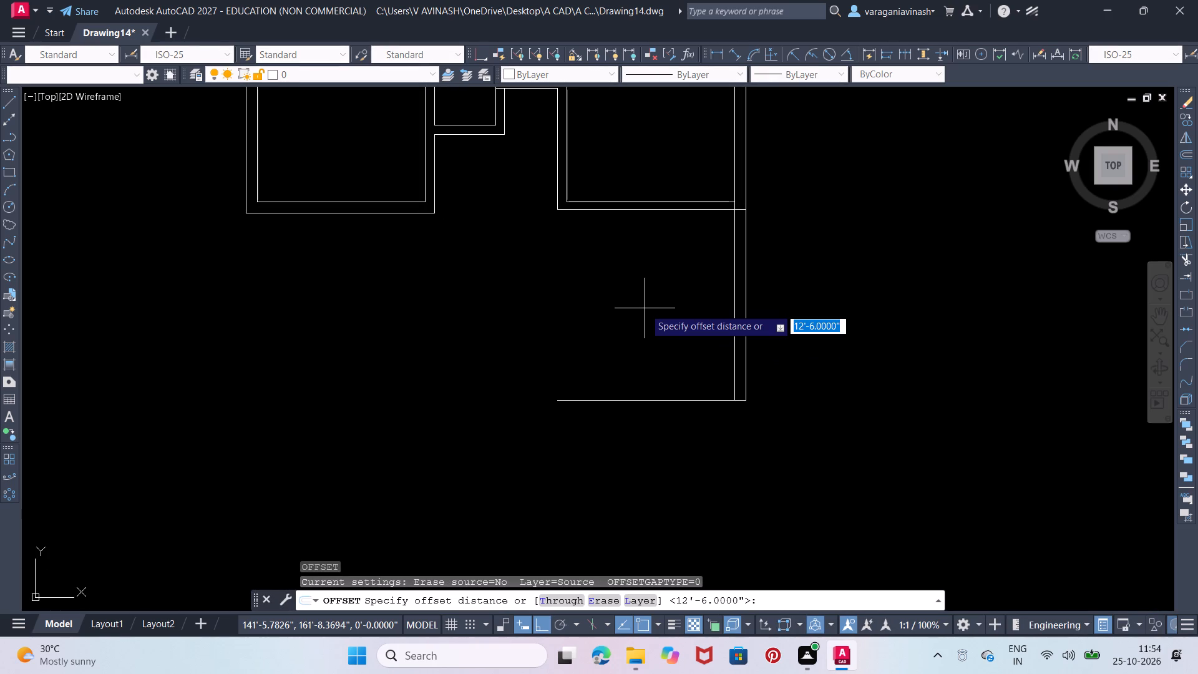
{"action": "type", "text": "0'9"}
{"action": "key", "text": "Return"}
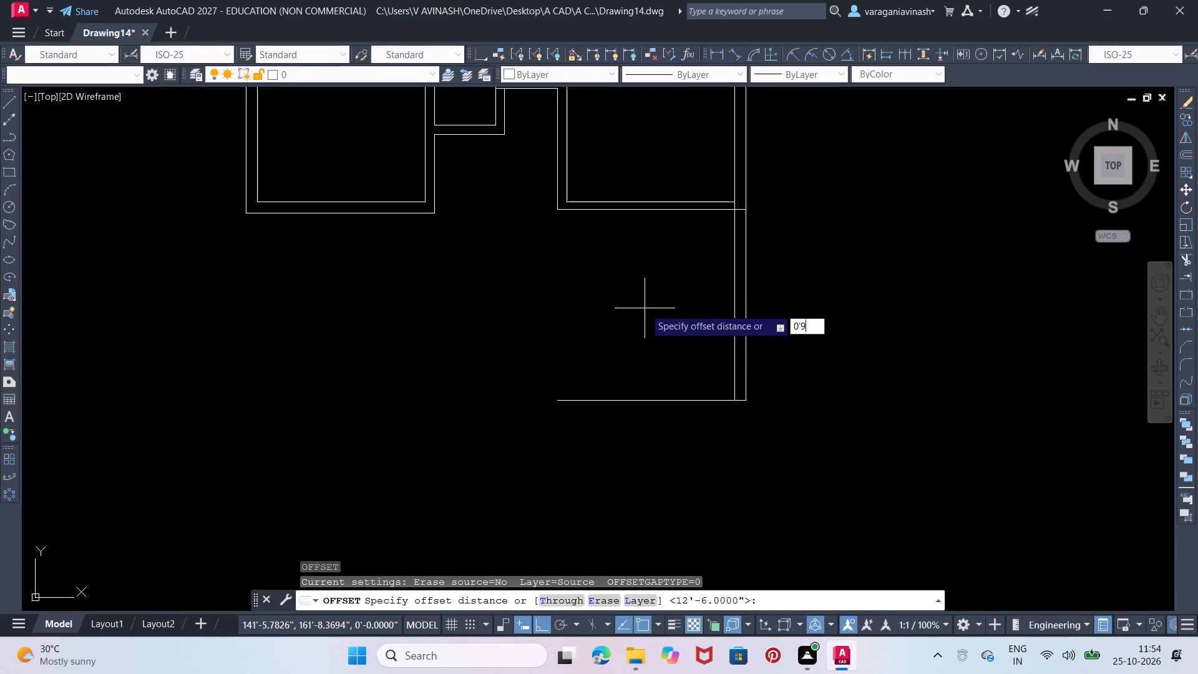
{"action": "left_click", "coordinate": [654, 401]}
{"action": "left_click", "coordinate": [659, 477]}
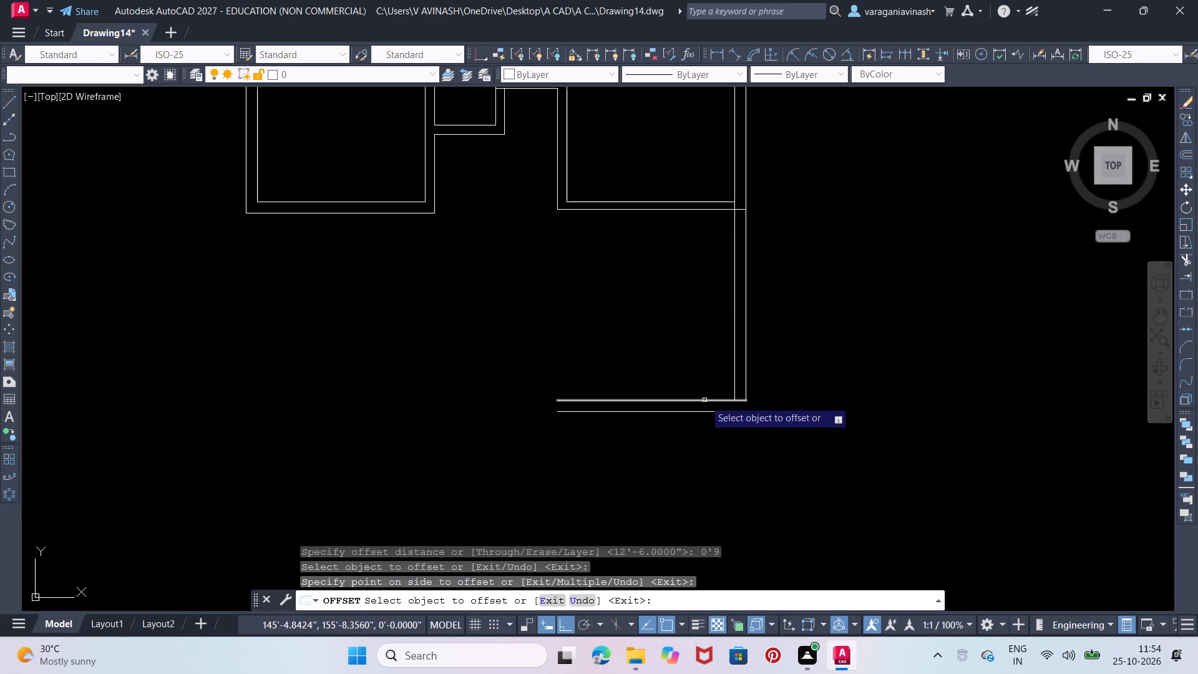
{"action": "key", "text": "Escape"}
Stretch the outer east wall line's lower end 9" down to the lower offset line.
{"action": "scroll", "coordinate": [747, 343], "scroll_direction": "up", "scroll_amount": 1}
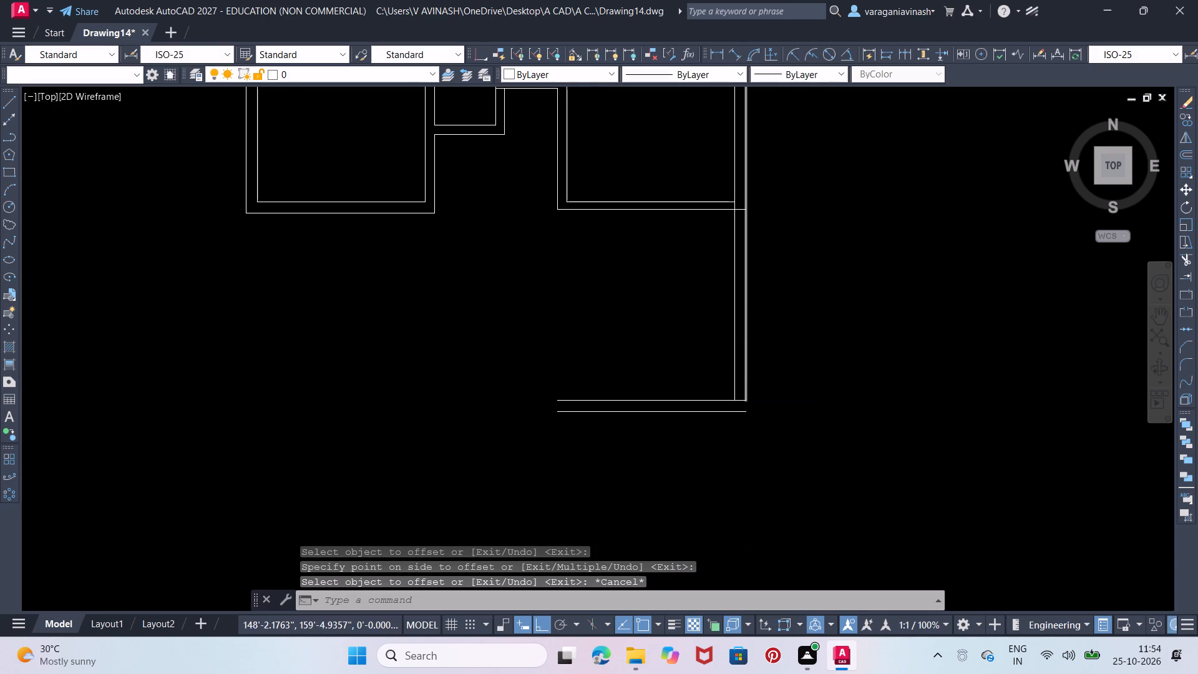
{"action": "left_click", "coordinate": [747, 343]}
{"action": "left_click", "coordinate": [744, 437]}
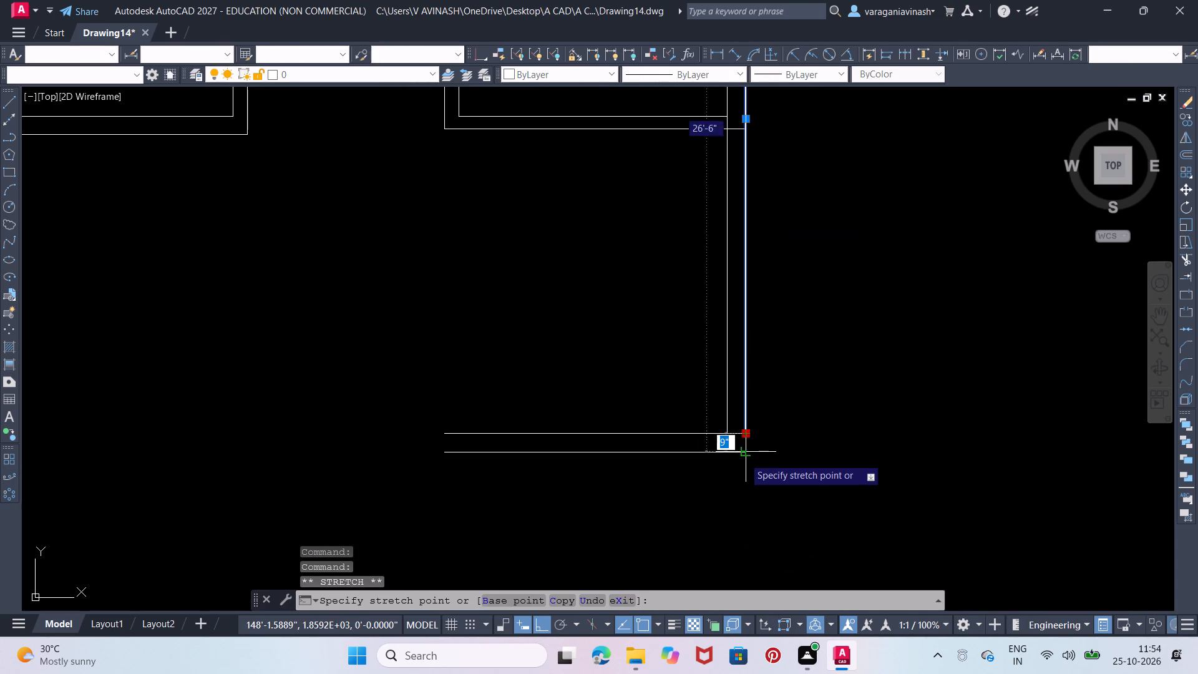
{"action": "left_click", "coordinate": [744, 453]}
{"action": "key", "text": "Escape"}
{"action": "middle_click_drag", "start_coordinate": [583, 327], "coordinate": [639, 385]}
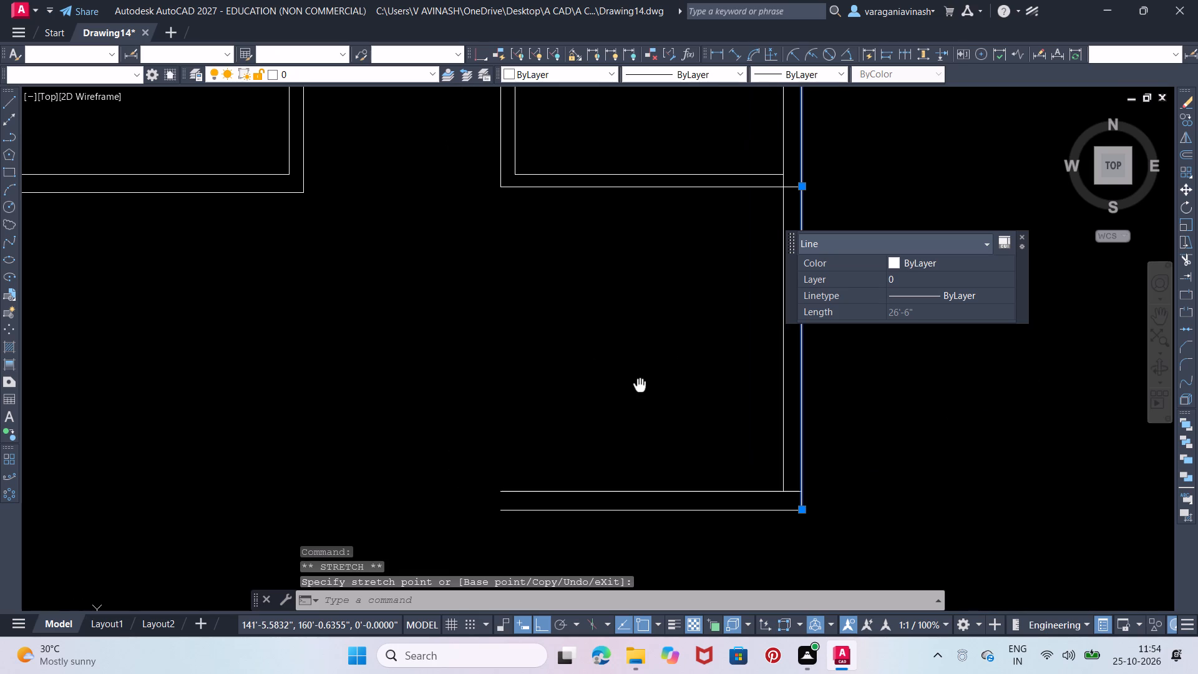
{"action": "key", "text": "Escape"}
{"action": "key", "text": "Escape"}
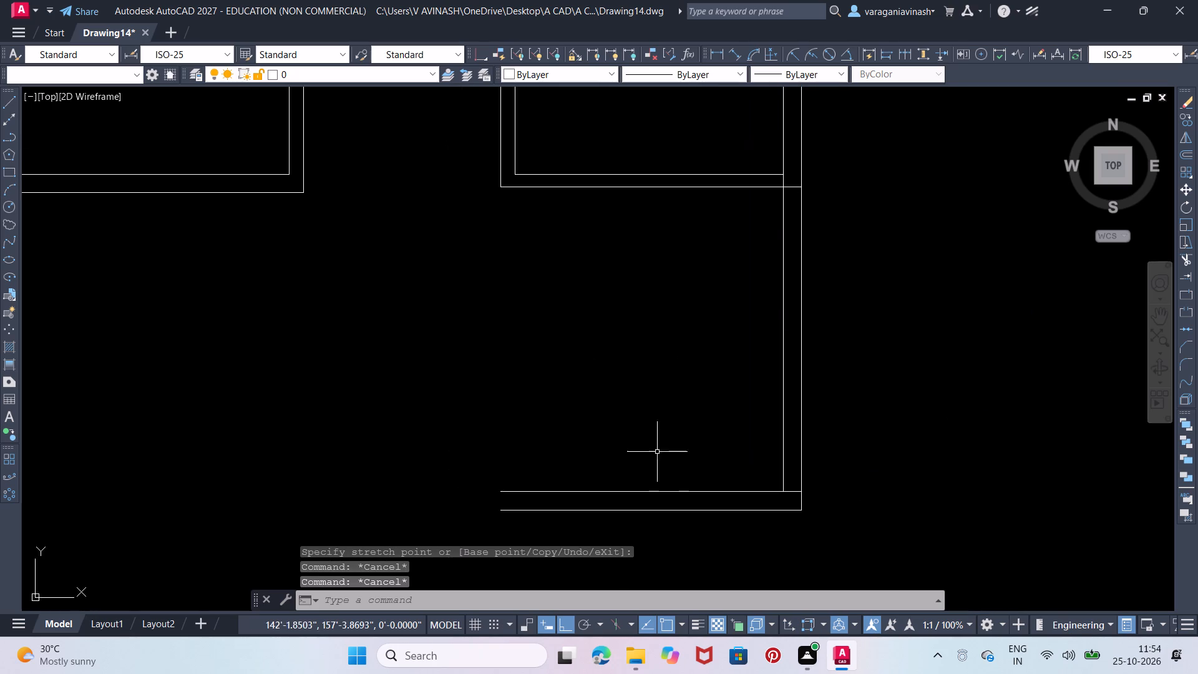
Erase the two offset bottom lines between the lower ends of the east walls.
{"action": "left_click", "coordinate": [681, 479]}
{"action": "left_click", "coordinate": [662, 521]}
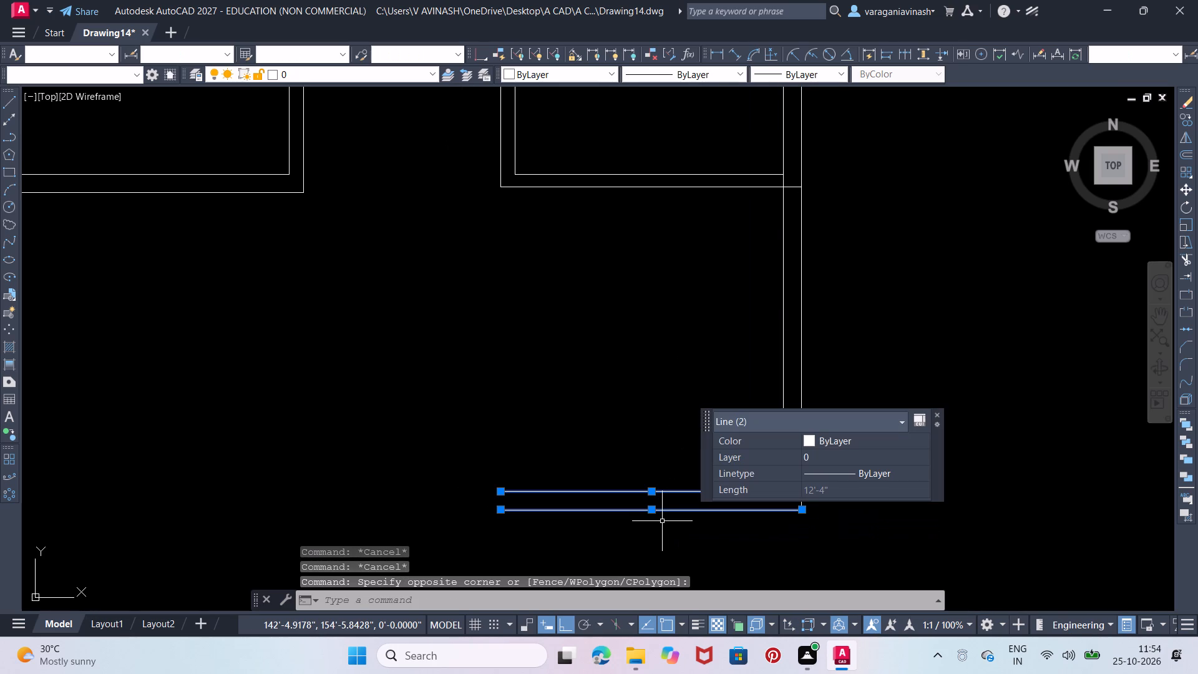
{"action": "key", "text": "Delete"}
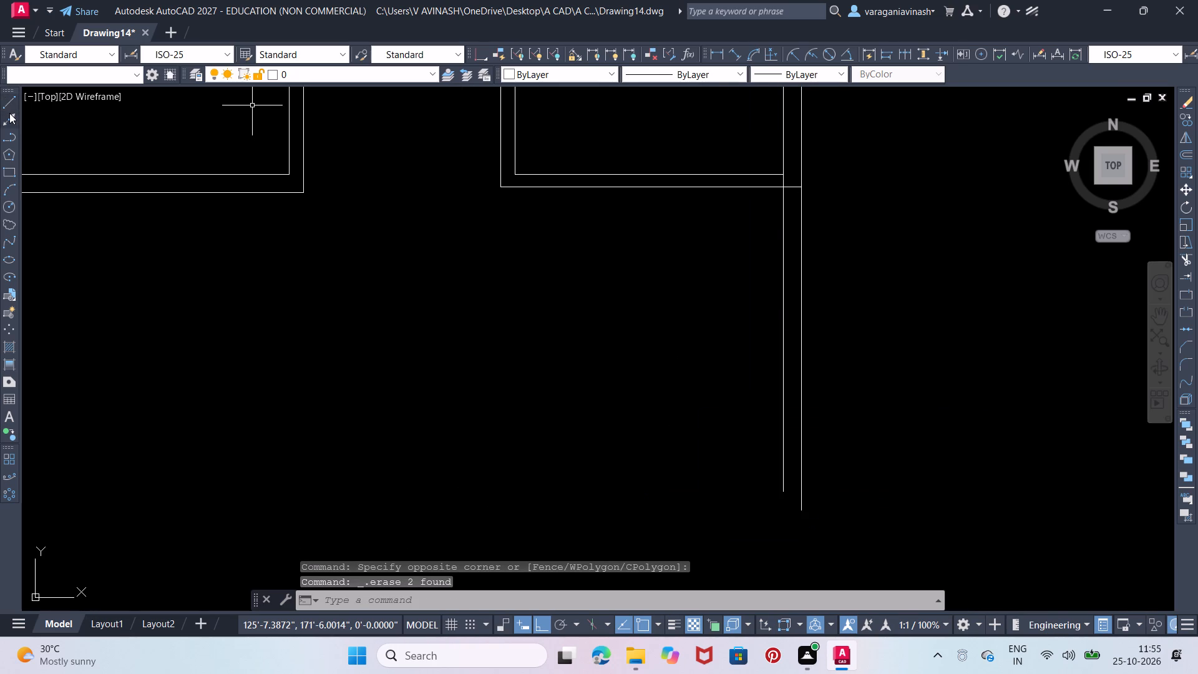
Draw the south space's inner wall lines from the inner east wall's lower end, 15'3" west and 12'6" north.
{"action": "left_click", "coordinate": [9, 104]}
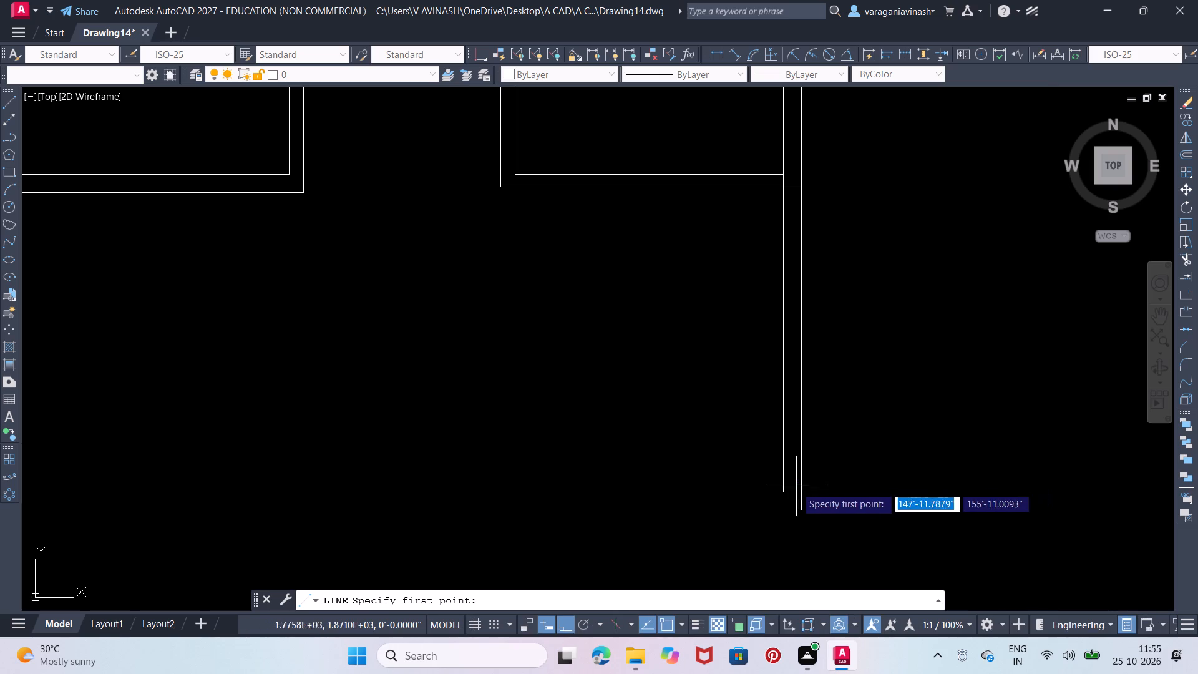
{"action": "left_click", "coordinate": [785, 492]}
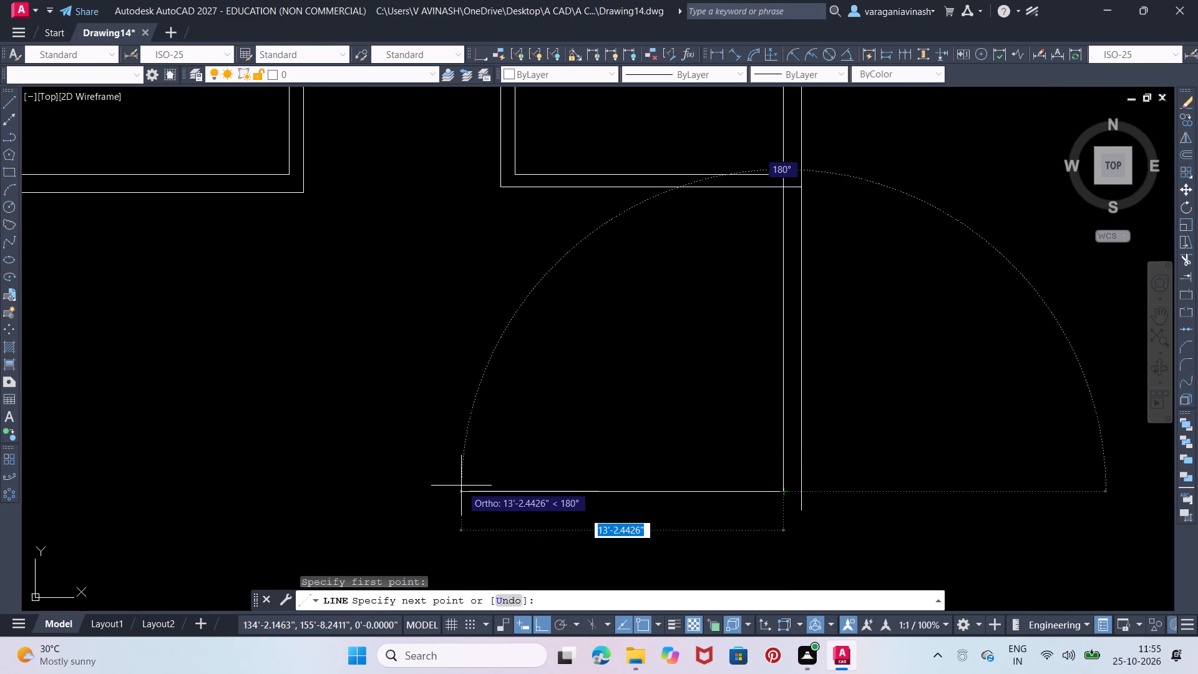
{"action": "type", "text": "15'"}
{"action": "key", "text": "3"}
{"action": "key", "text": "Return"}
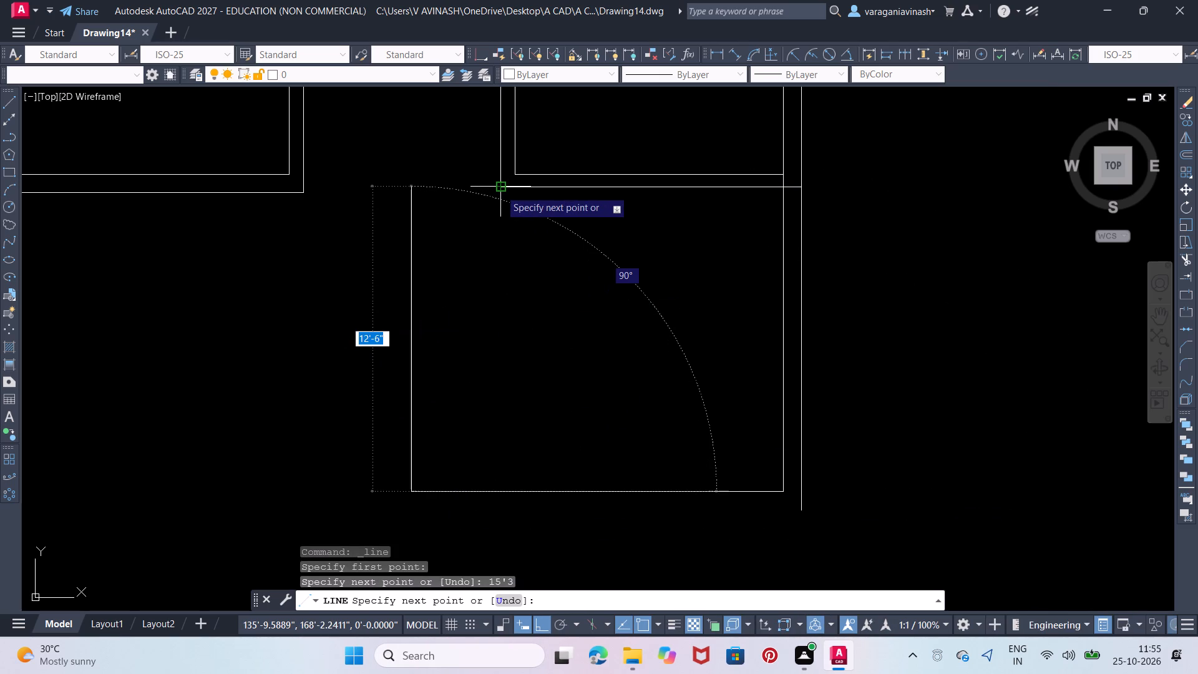
{"action": "left_click", "coordinate": [449, 195]}
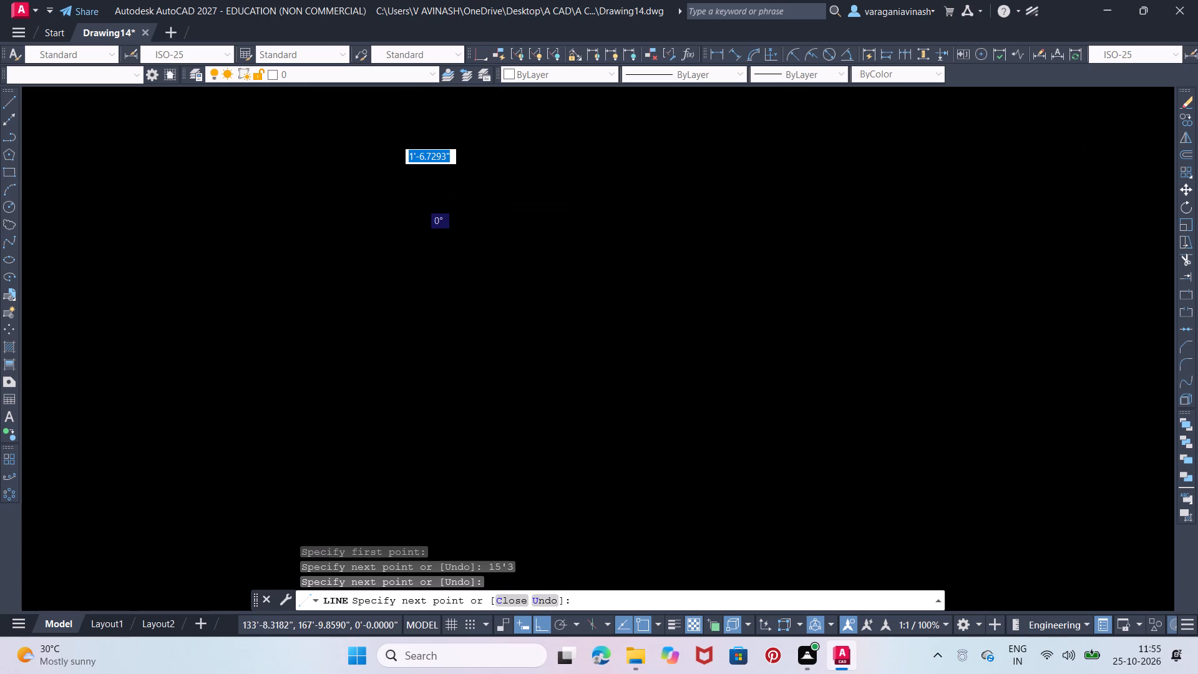
{"action": "key", "text": "ctrl+z"}
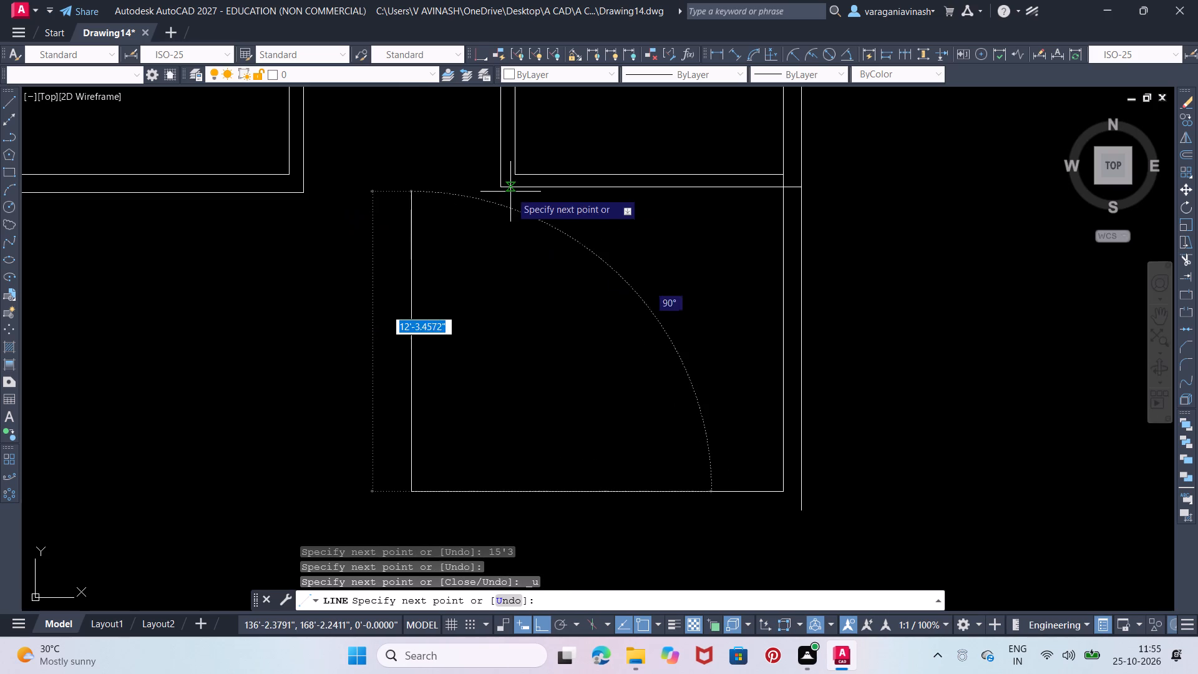
{"action": "left_click", "coordinate": [469, 187]}
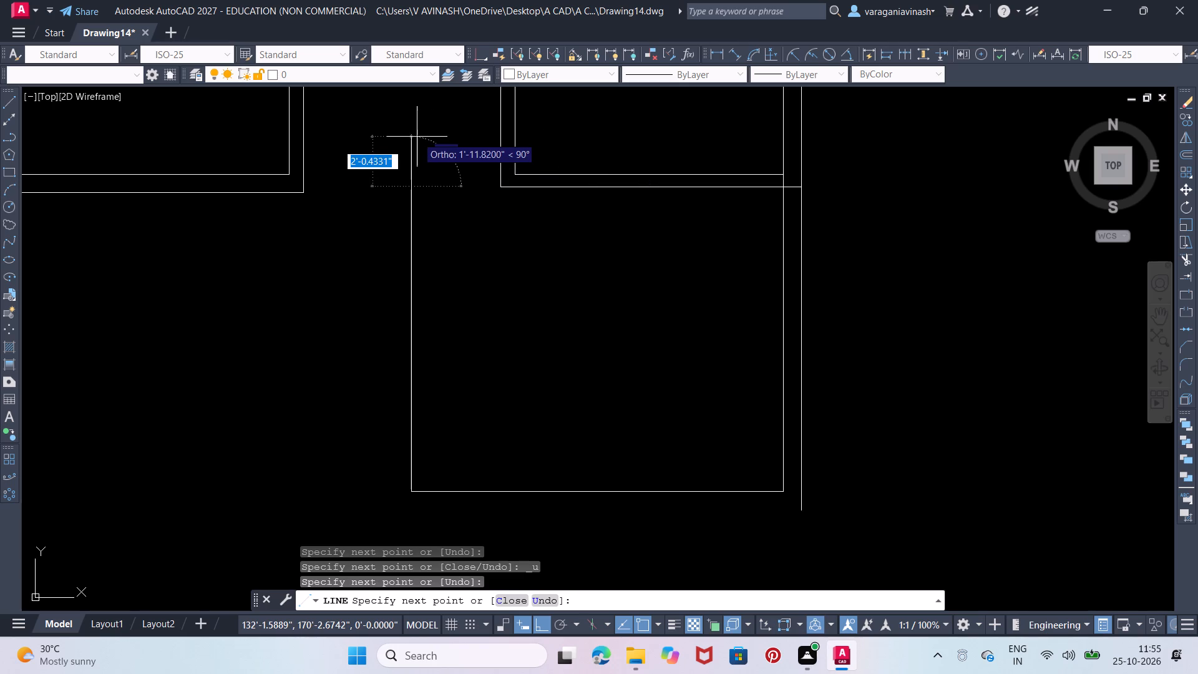
Continue the inner line 0'6" north and 3'8" east to the east room's outer west wall line.
{"action": "type", "text": "0'"}
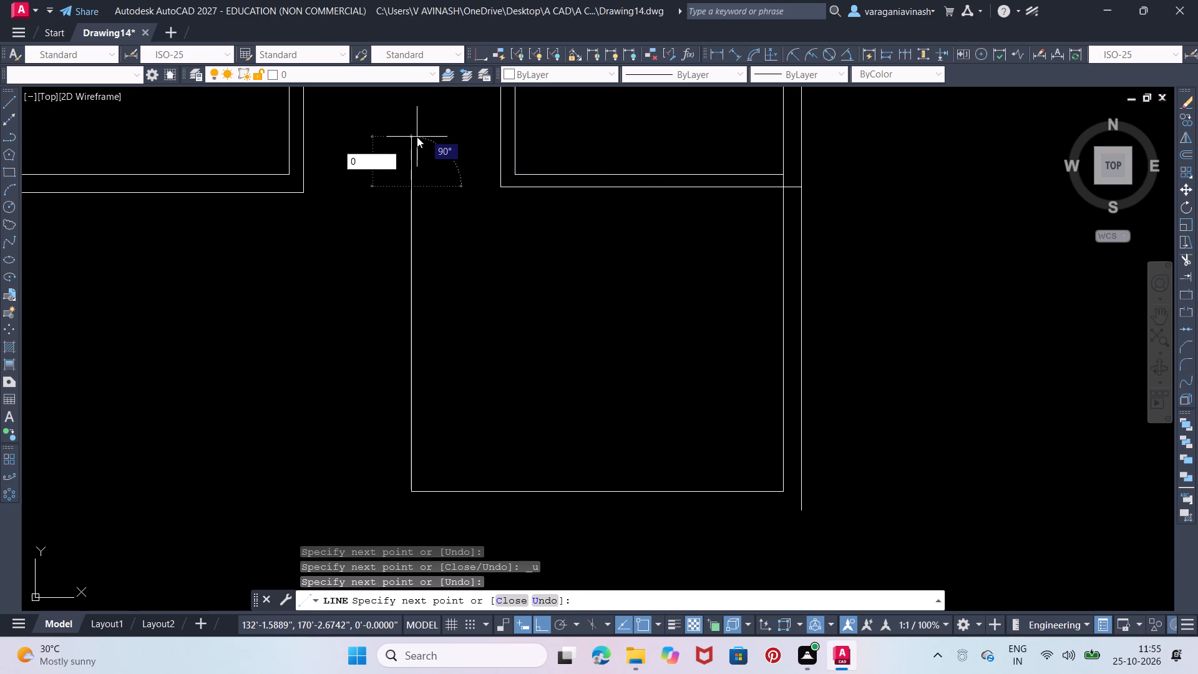
{"action": "key", "text": "6"}
{"action": "key", "text": "Return"}
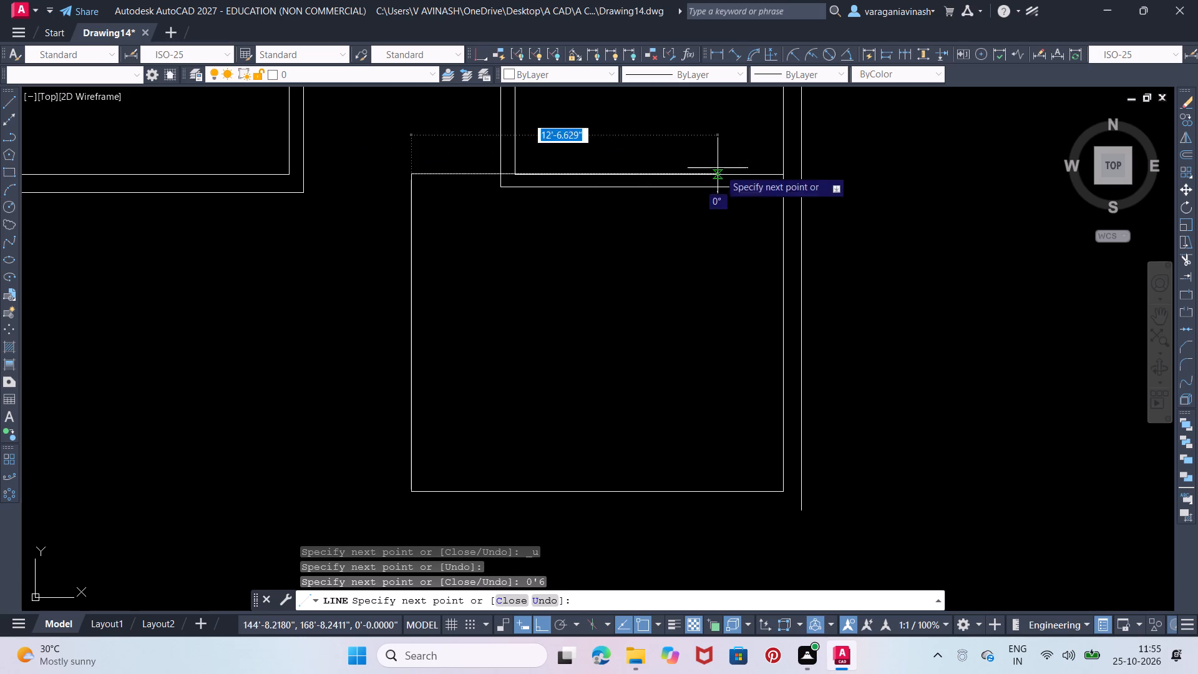
{"action": "left_click", "coordinate": [495, 173]}
{"action": "right_click", "coordinate": [494, 173]}
{"action": "left_click", "coordinate": [525, 179]}
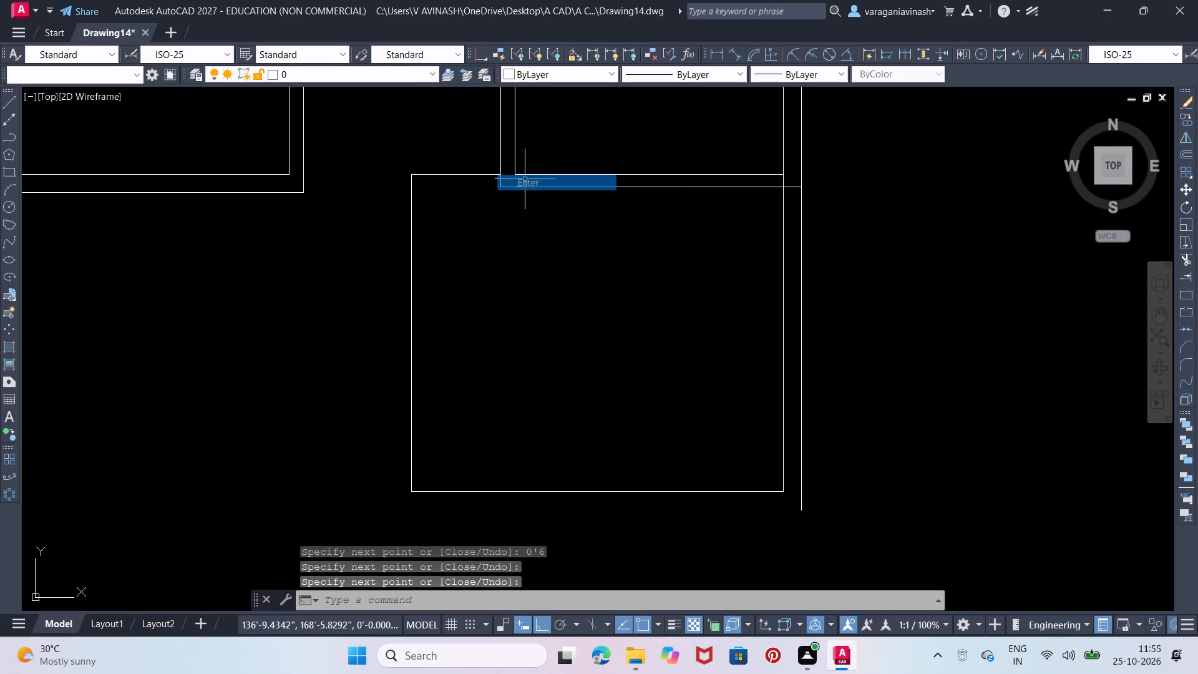
Draw a line from the east room's outer southwest corner west to the south space's inner west line, plus 0'9" further west.
{"action": "right_click", "coordinate": [526, 179]}
{"action": "left_click", "coordinate": [543, 185]}
{"action": "left_click", "coordinate": [505, 188]}
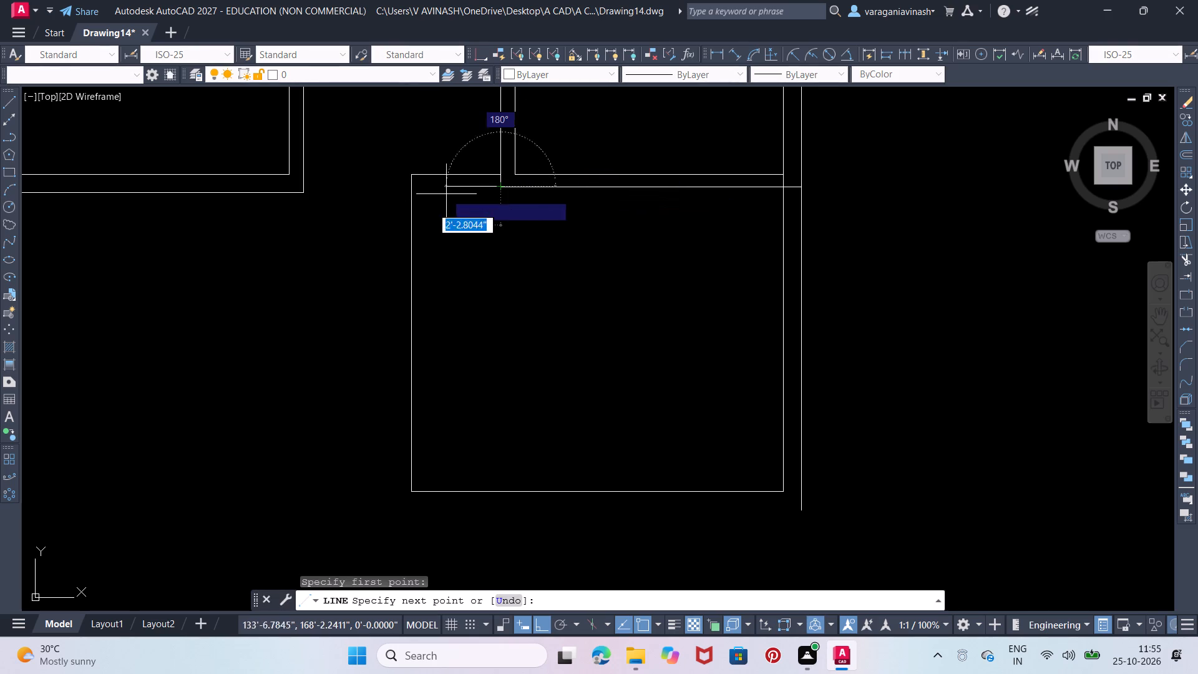
{"action": "left_click", "coordinate": [407, 188]}
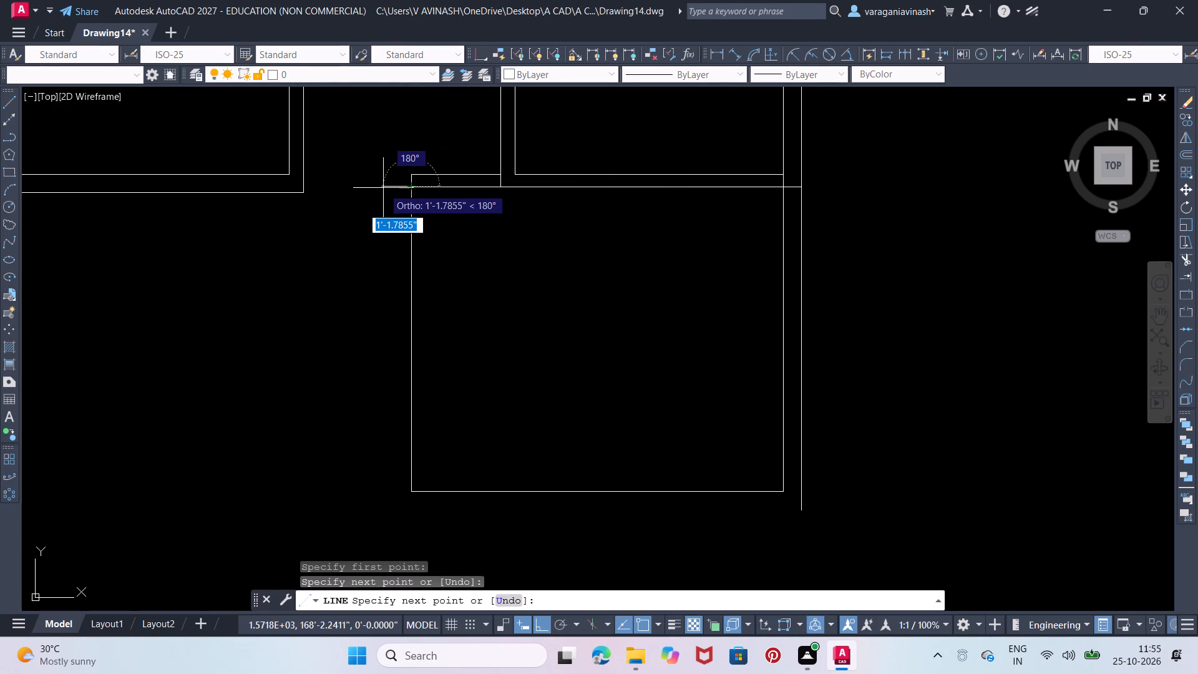
{"action": "type", "text": "0'"}
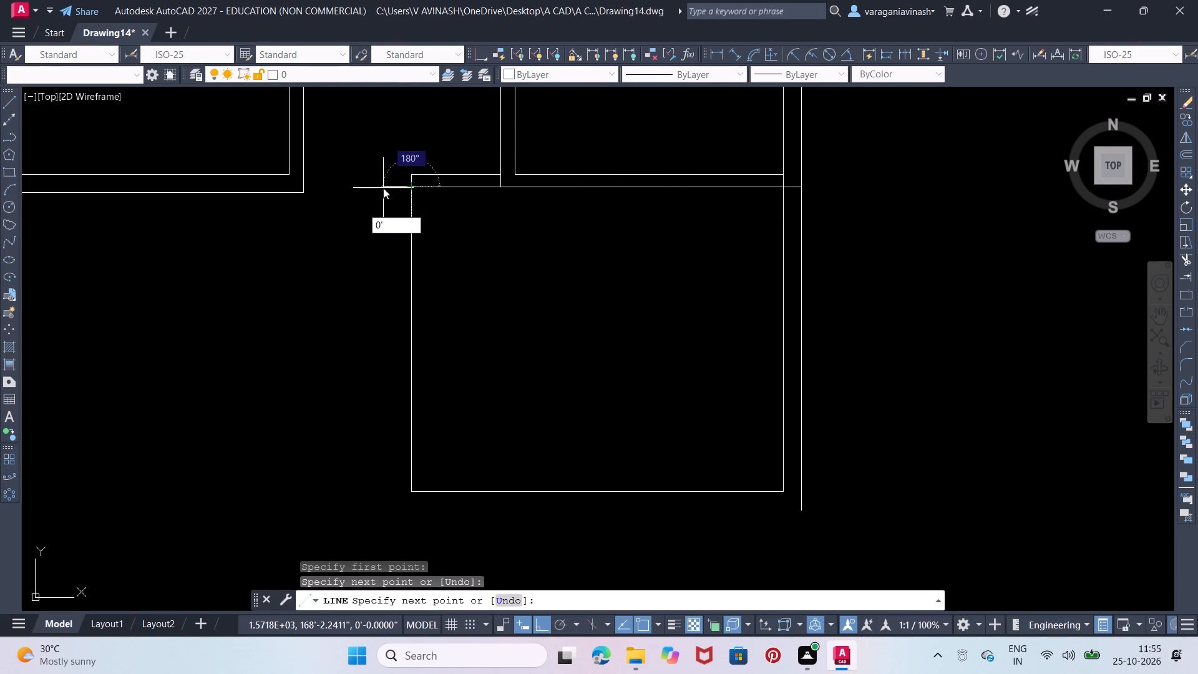
{"action": "key", "text": "9"}
{"action": "key", "text": "Return"}
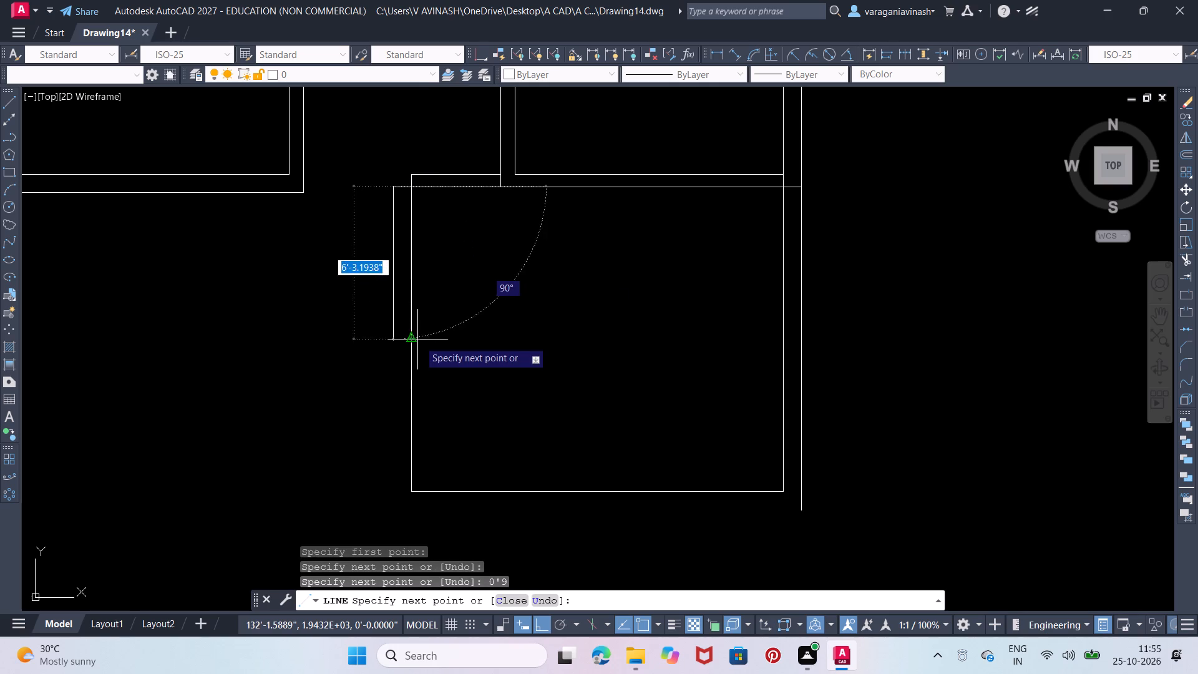
Continue the outer wall line south to the outer east wall's lower end level and east to that endpoint.
{"action": "left_click", "coordinate": [392, 492]}
{"action": "middle_click_drag", "start_coordinate": [396, 529], "coordinate": [393, 486]}
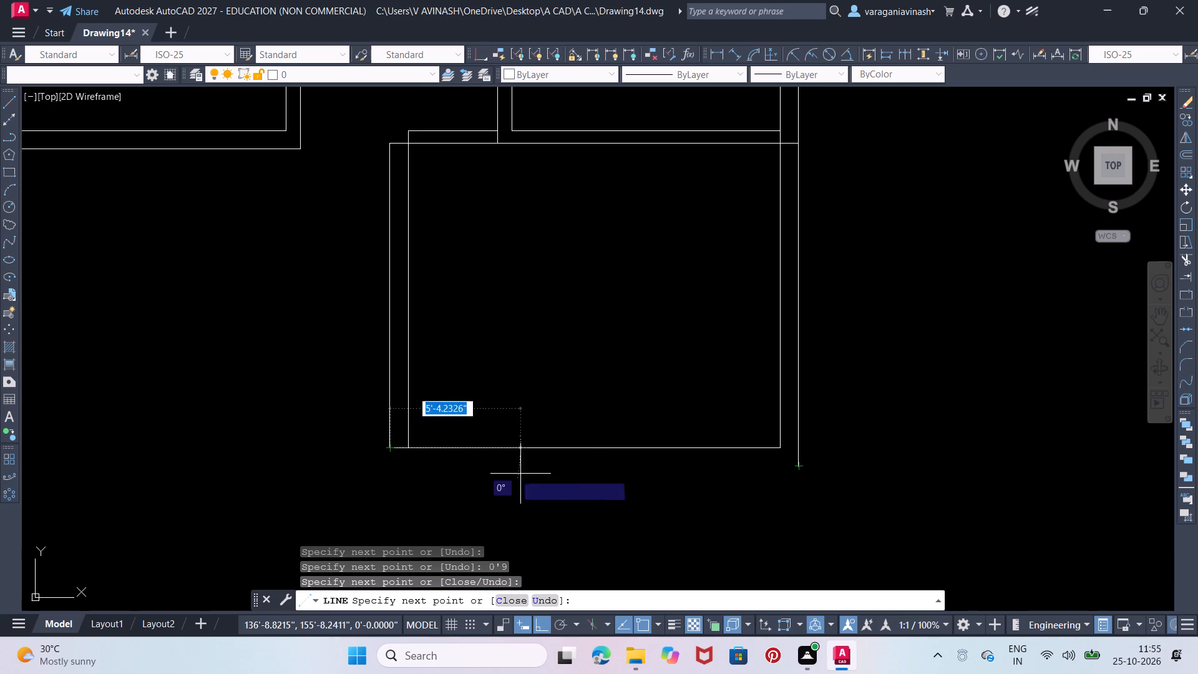
{"action": "left_click", "coordinate": [403, 469]}
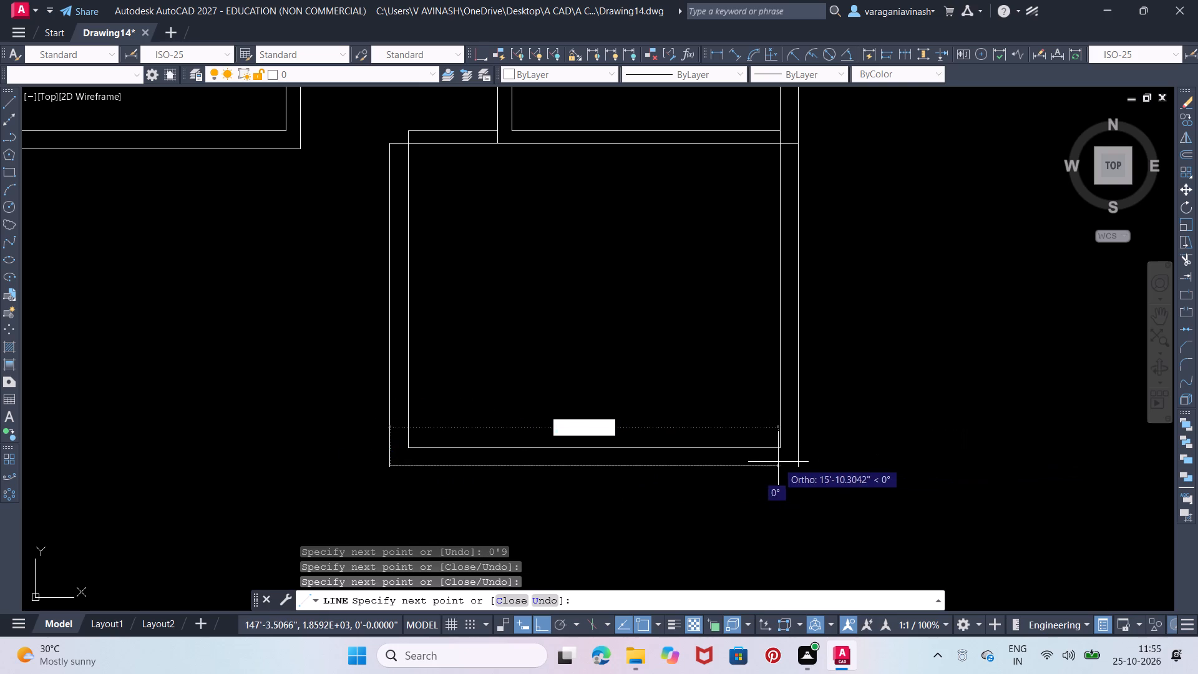
{"action": "left_click", "coordinate": [800, 467]}
{"action": "right_click", "coordinate": [801, 467]}
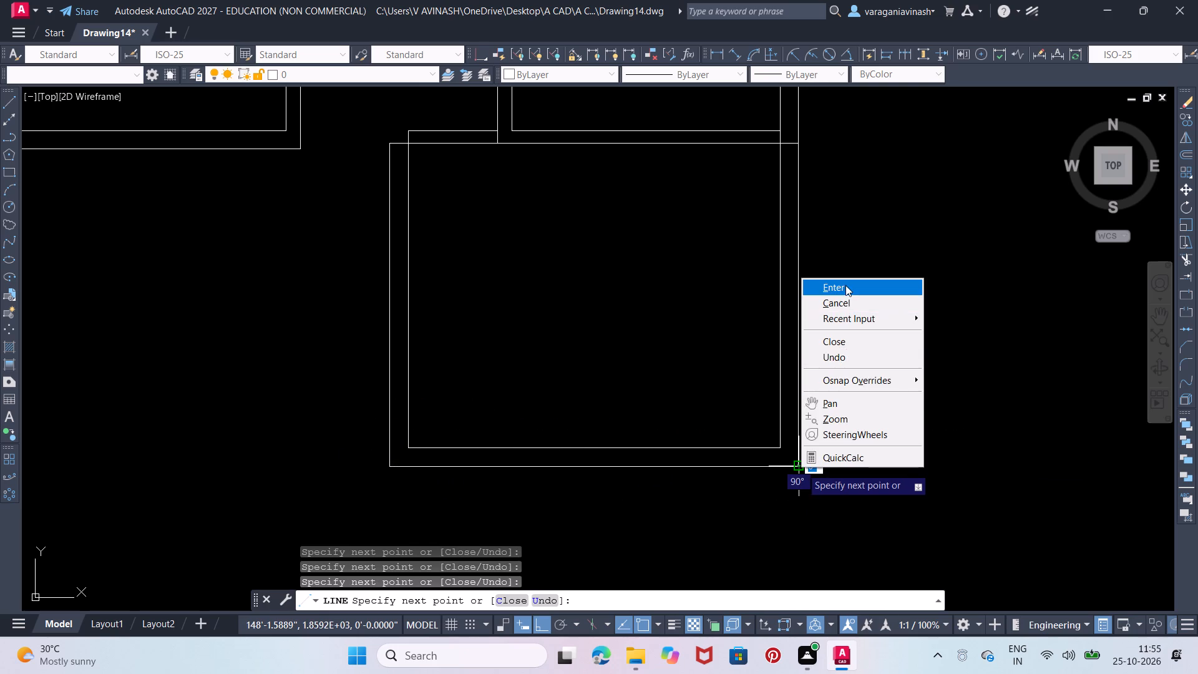
{"action": "left_click", "coordinate": [845, 285]}
Stretch the outer northwest corner of the south space's walls north to the level of the upper horizontal wall line.
{"action": "middle_click_drag", "start_coordinate": [425, 195], "coordinate": [549, 383]}
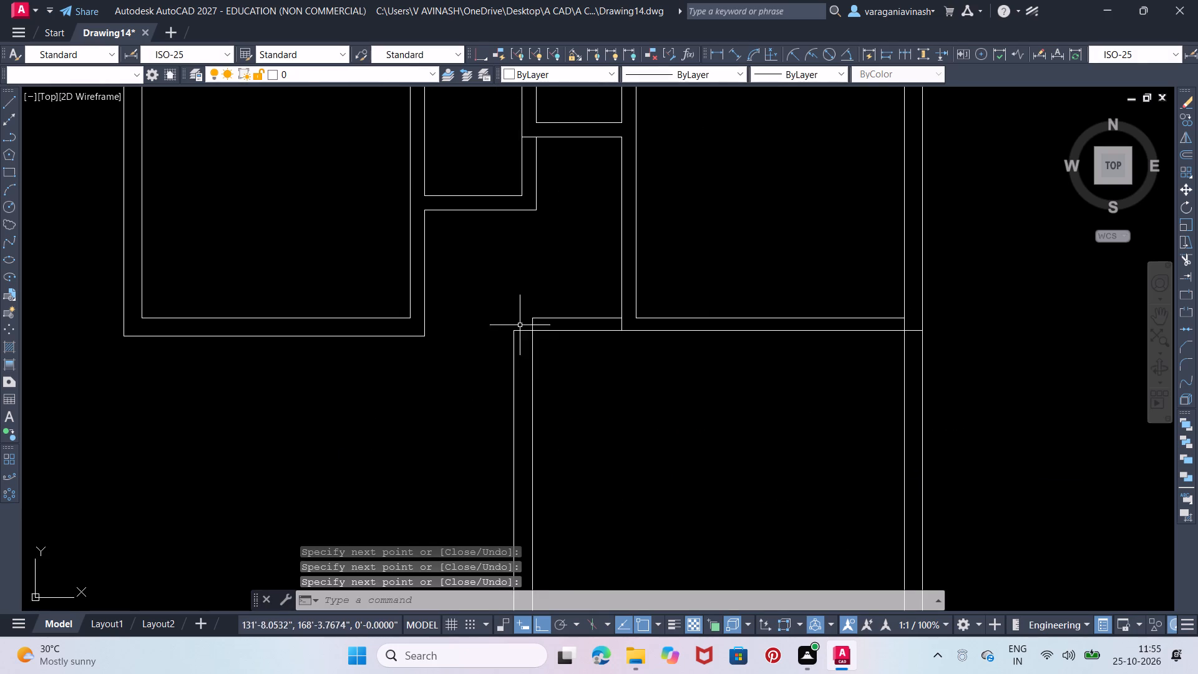
{"action": "scroll", "coordinate": [513, 318], "scroll_direction": "up", "scroll_amount": 2}
{"action": "left_click", "coordinate": [590, 298]}
{"action": "left_click", "coordinate": [441, 418]}
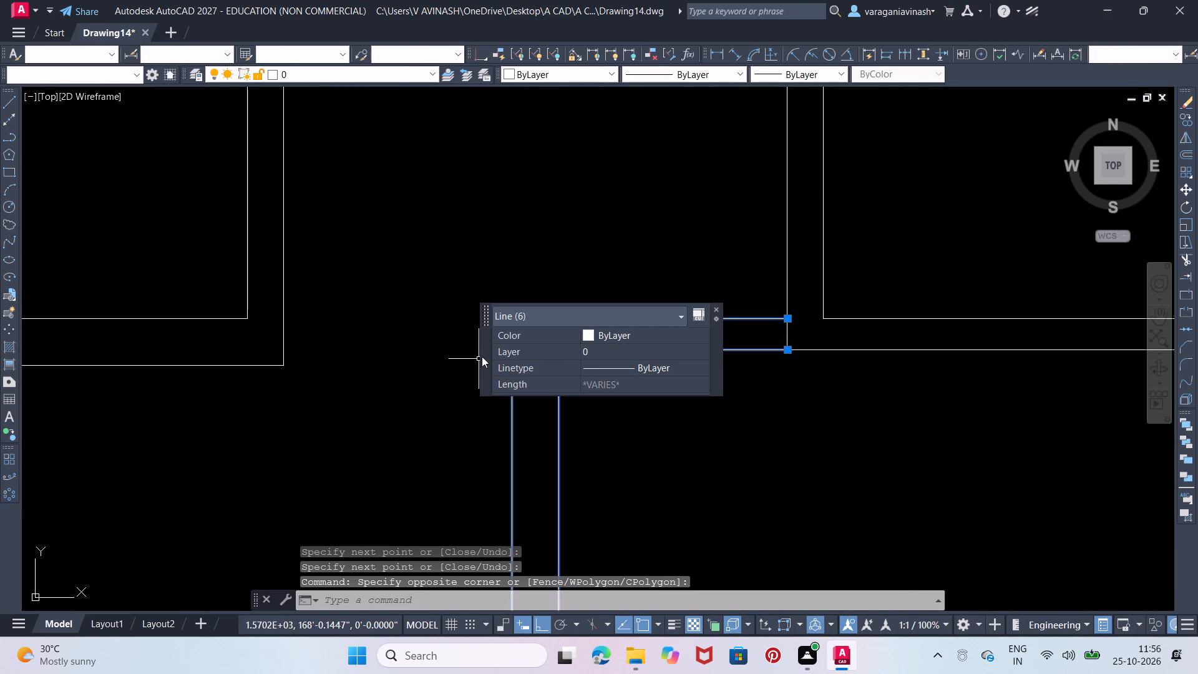
{"action": "left_click", "coordinate": [716, 311]}
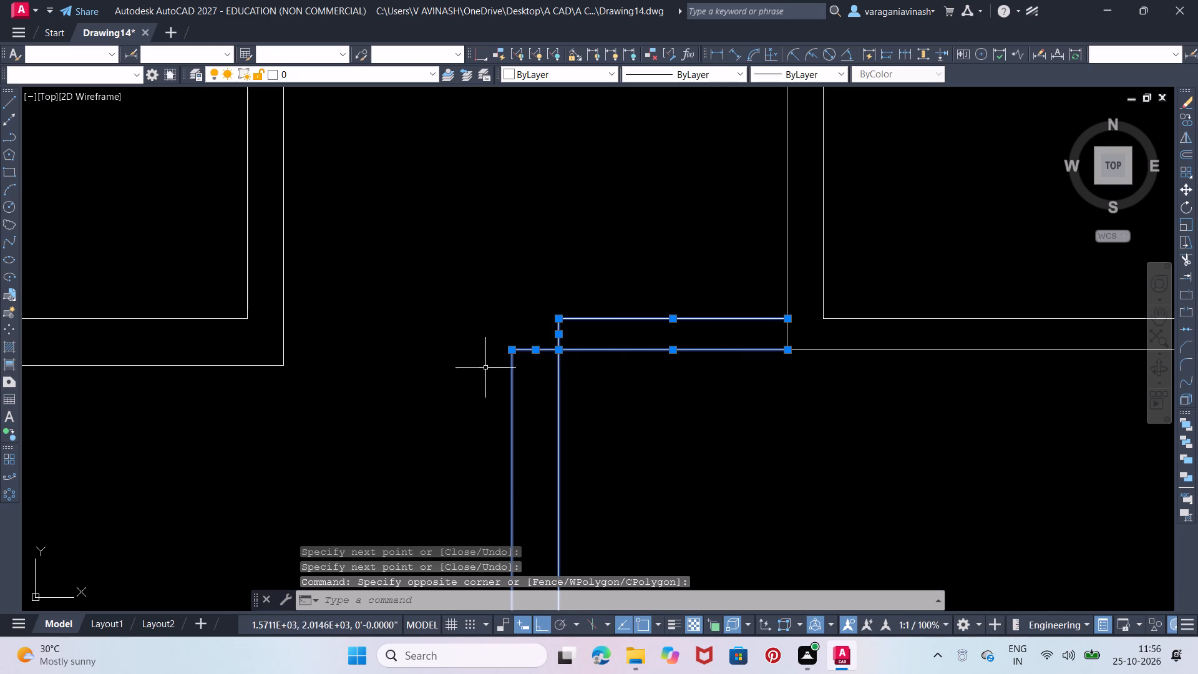
{"action": "left_click", "coordinate": [509, 351]}
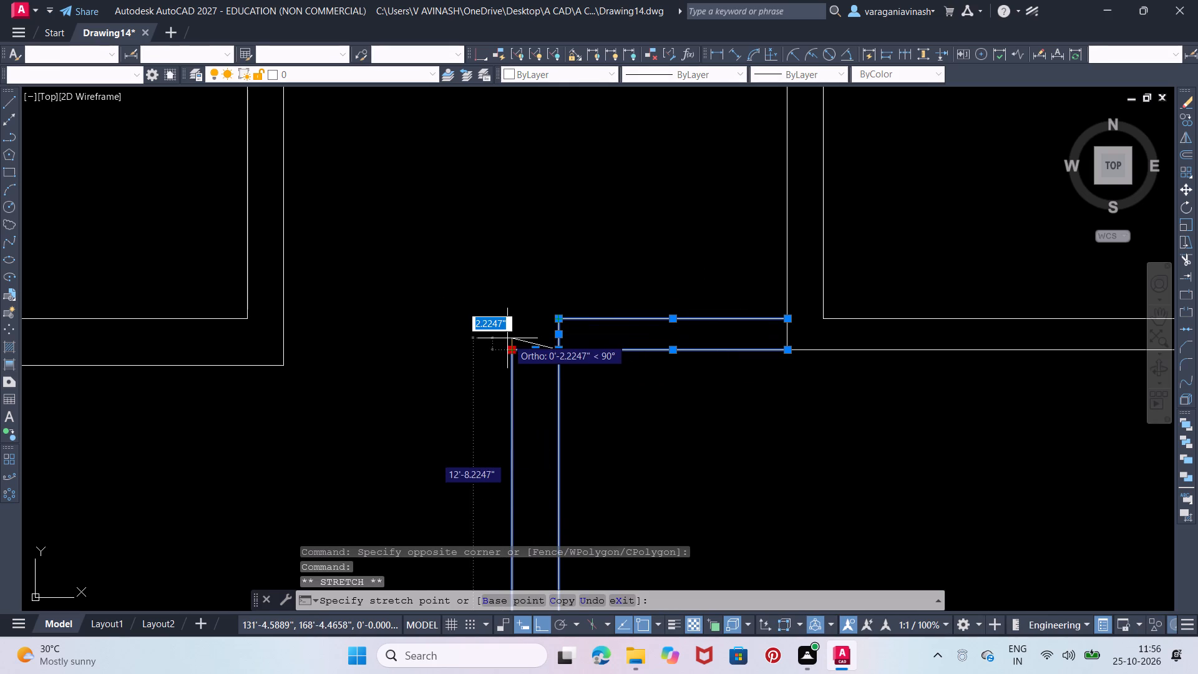
{"action": "left_click", "coordinate": [505, 315]}
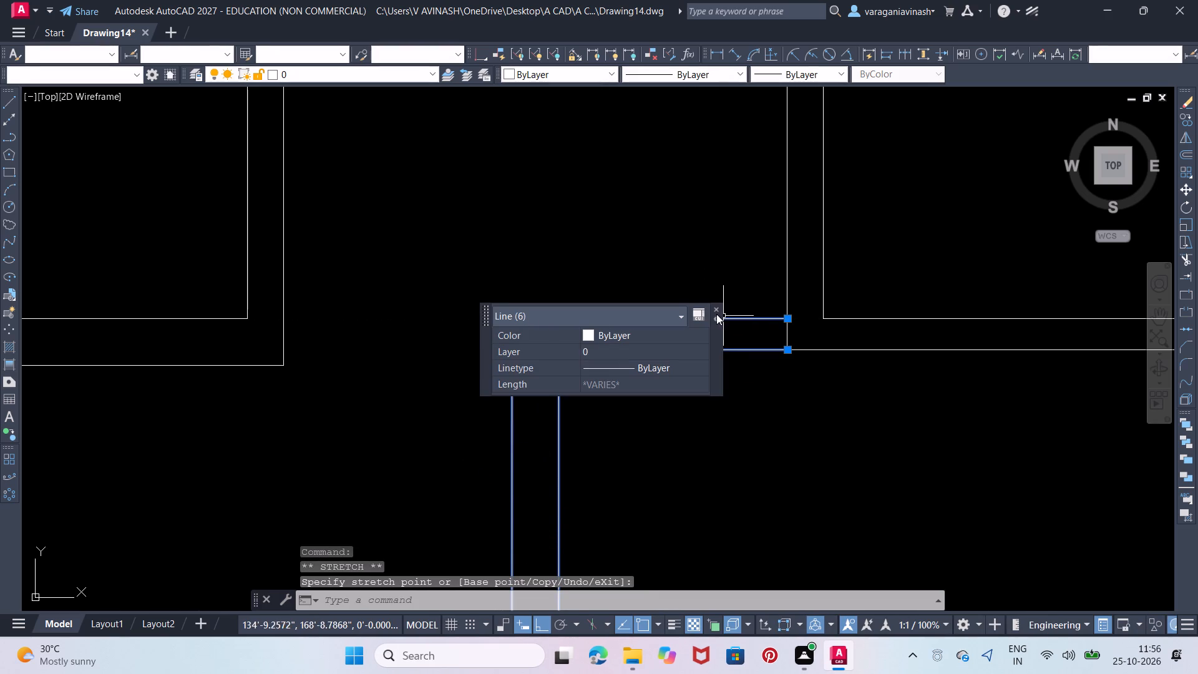
{"action": "left_click", "coordinate": [714, 308]}
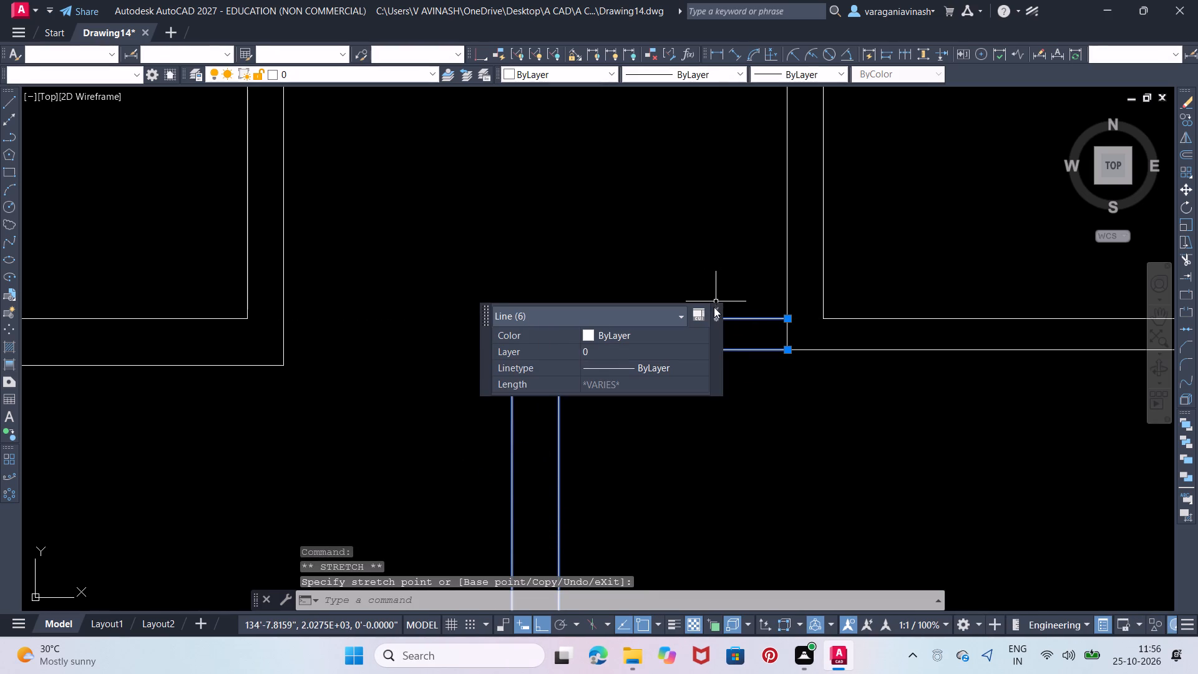
{"action": "left_click", "coordinate": [714, 307]}
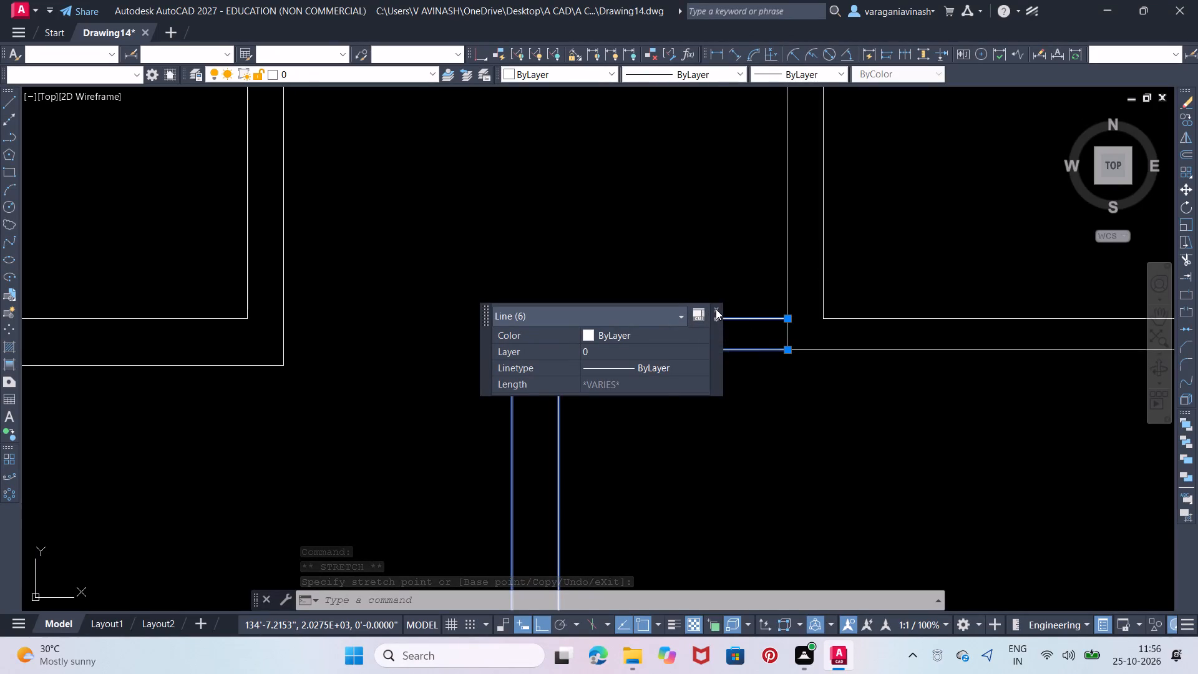
{"action": "left_click", "coordinate": [716, 308]}
Stretch the upper horizontal wall line's west end west to meet the top of the south space's outer west wall line.
{"action": "left_click", "coordinate": [558, 320]}
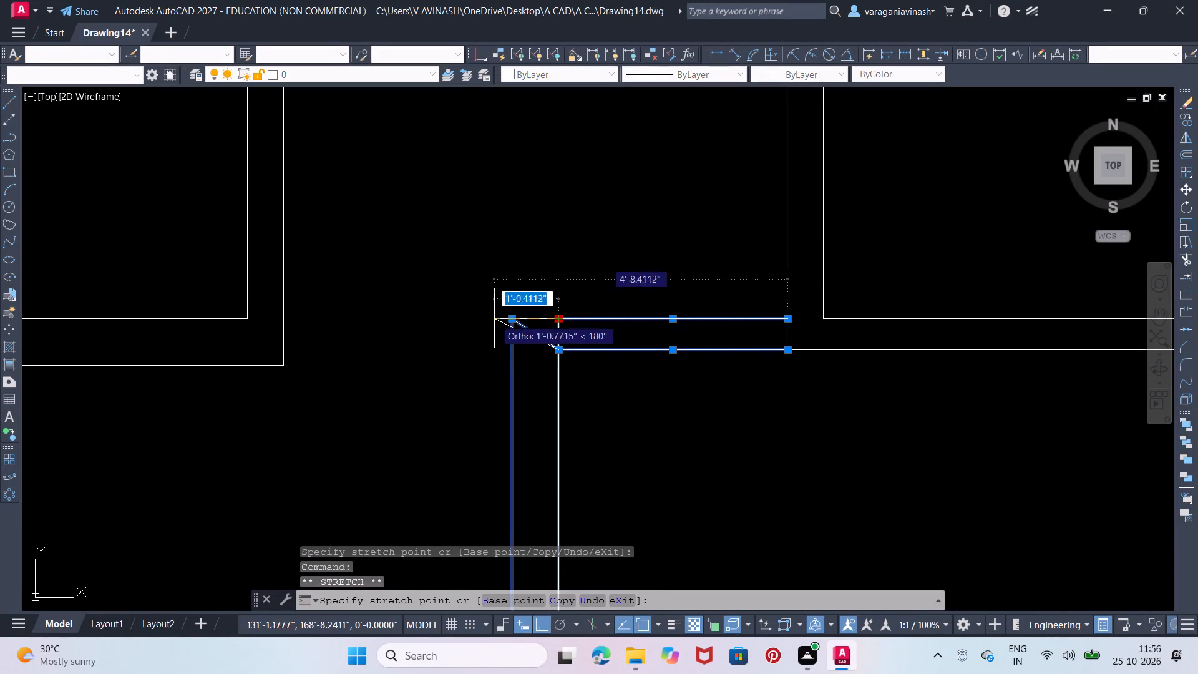
{"action": "left_click", "coordinate": [507, 316]}
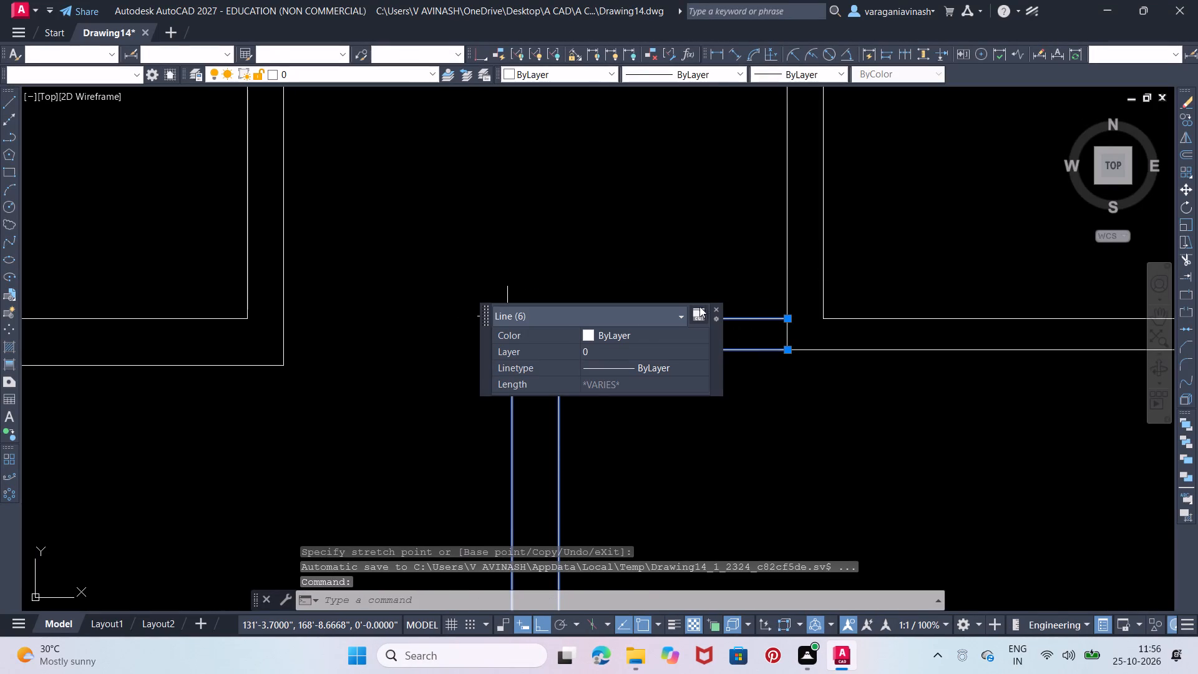
{"action": "left_click", "coordinate": [711, 308]}
{"action": "left_click", "coordinate": [715, 311]}
{"action": "key", "text": "Escape"}
{"action": "key", "text": "Escape"}
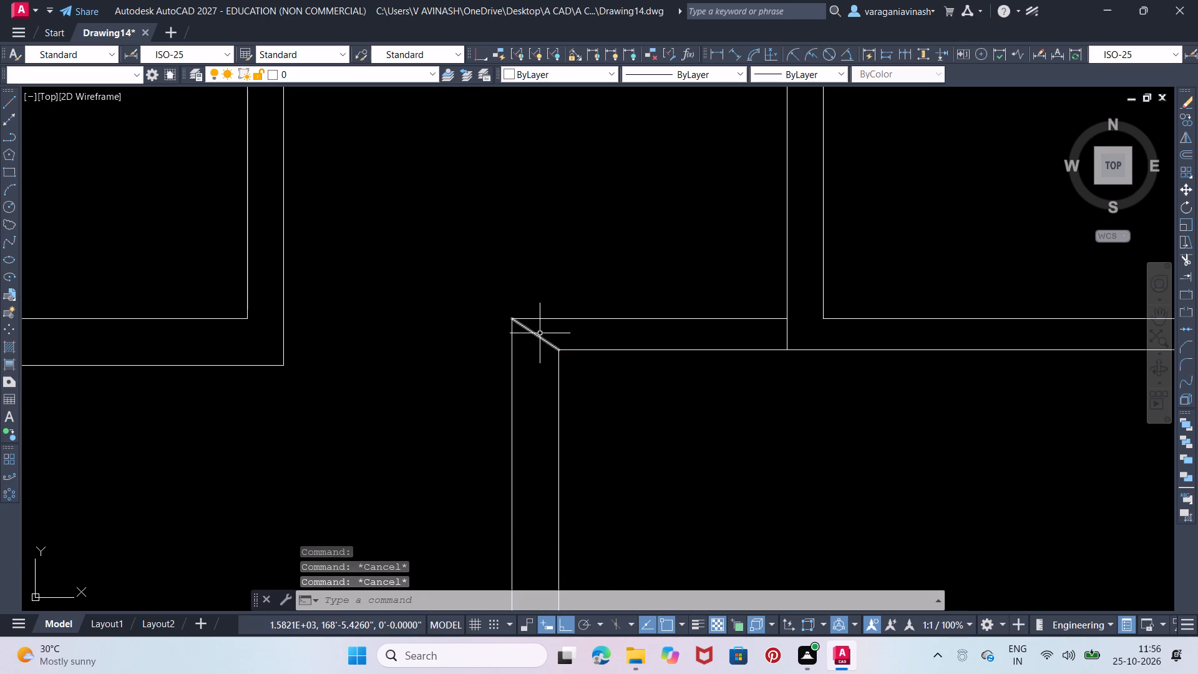
Erase the two short diagonal lines across the south space's northwest wall corner.
{"action": "left_click", "coordinate": [540, 333]}
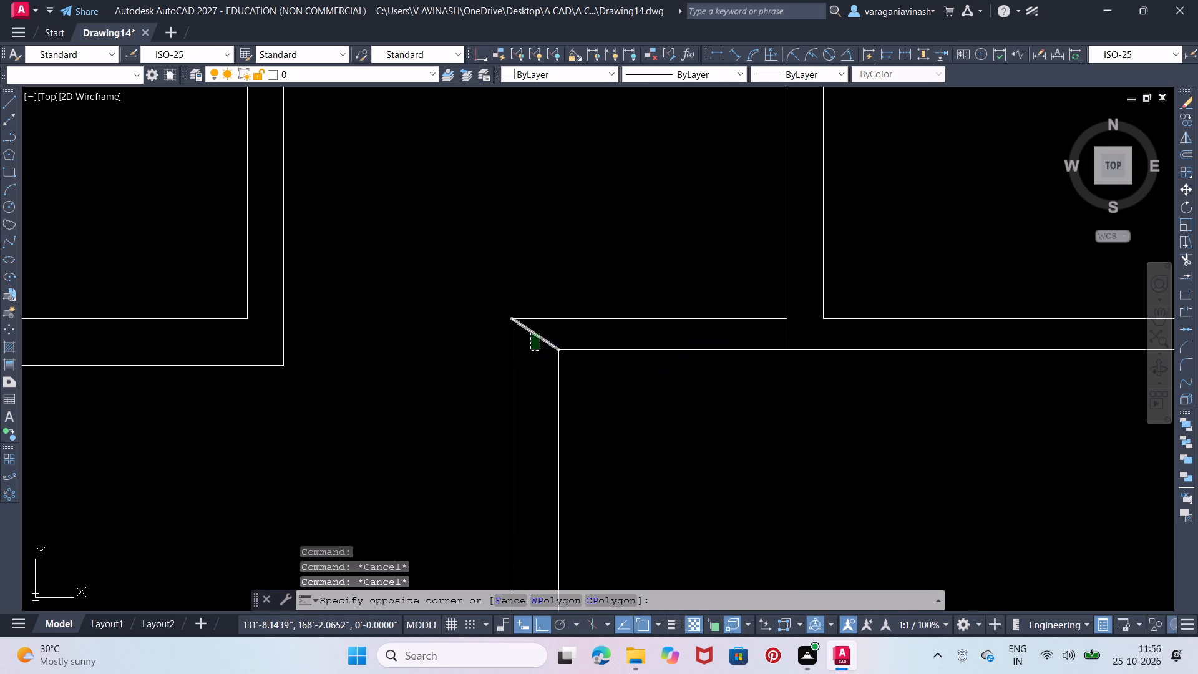
{"action": "left_click", "coordinate": [530, 351]}
{"action": "key", "text": "Delete"}
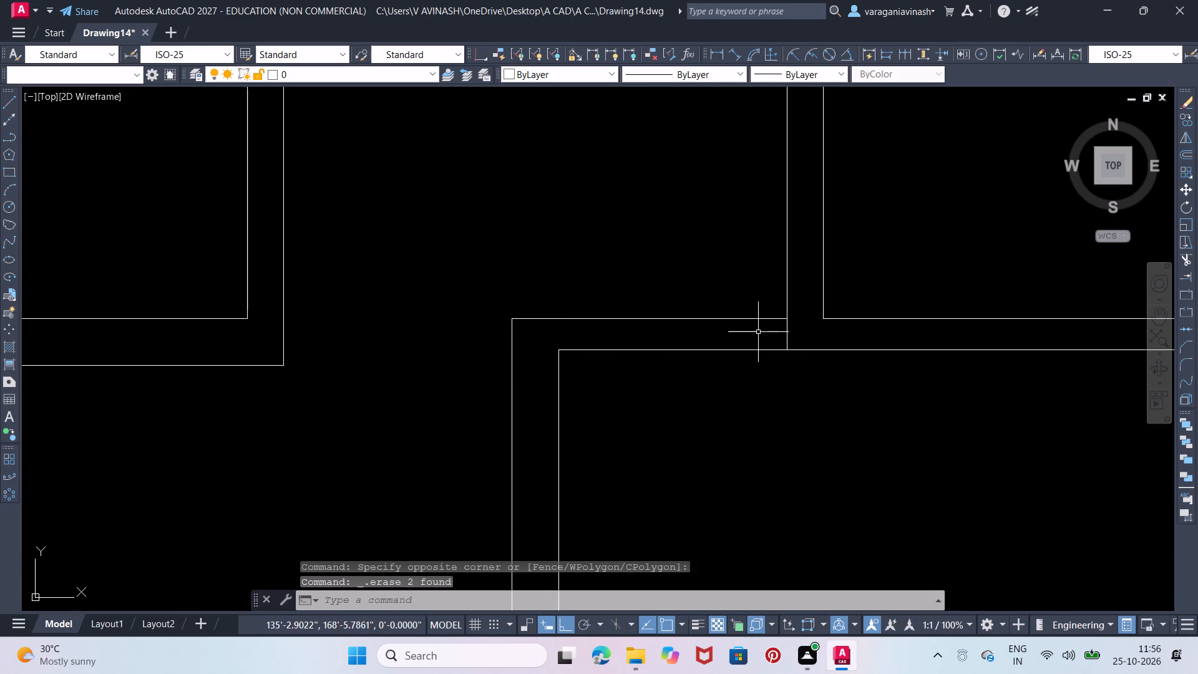
Trim the east room's outer west wall line where it crosses the wall above the south space.
{"action": "middle_click_drag", "start_coordinate": [765, 335], "coordinate": [718, 354]}
{"action": "type", "text": "TR"}
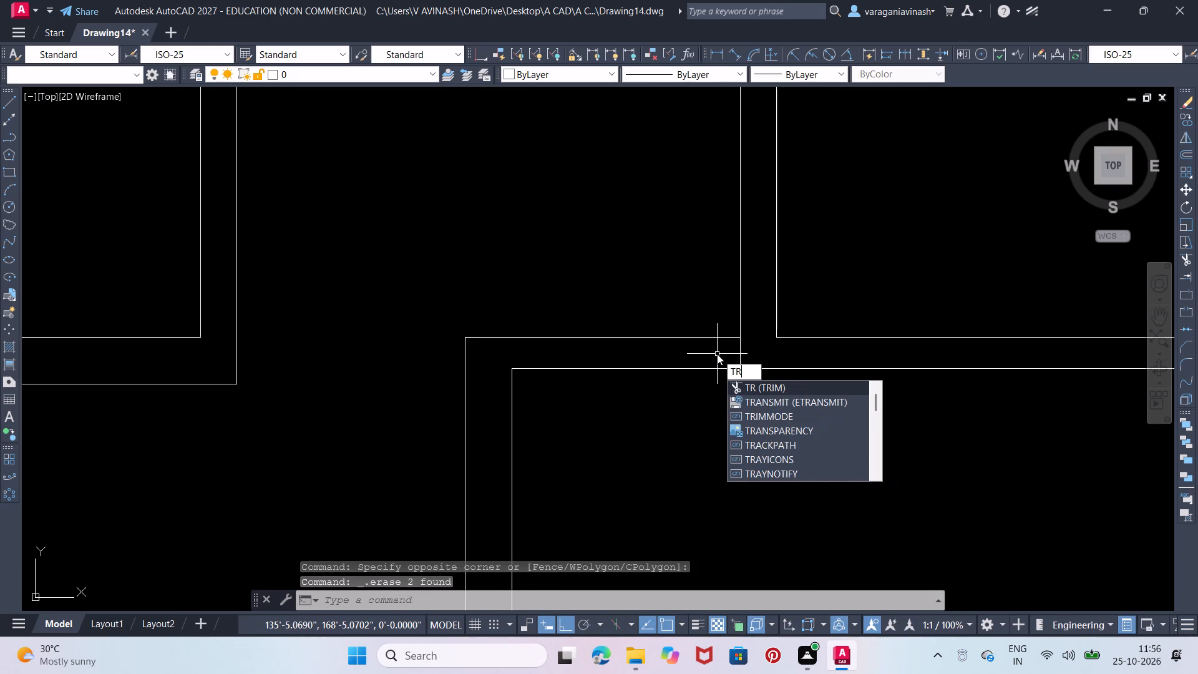
{"action": "key", "text": "Return"}
{"action": "left_click", "coordinate": [720, 354]}
{"action": "left_click", "coordinate": [751, 358]}
{"action": "key", "text": "Return"}
Trim the inner east wall line and the horizontal line crossing the east wall at the junction between the east room and south space.
{"action": "scroll", "coordinate": [752, 358], "scroll_direction": "down", "scroll_amount": 2}
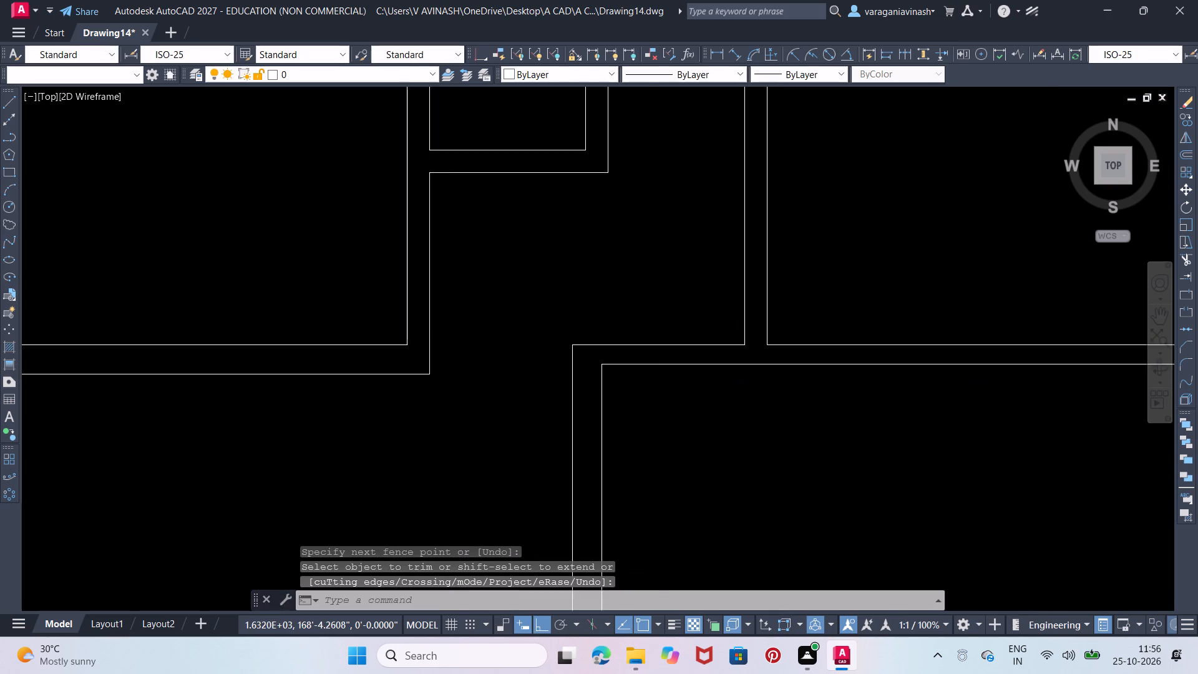
{"action": "scroll", "coordinate": [1034, 350], "scroll_direction": "up", "scroll_amount": 3}
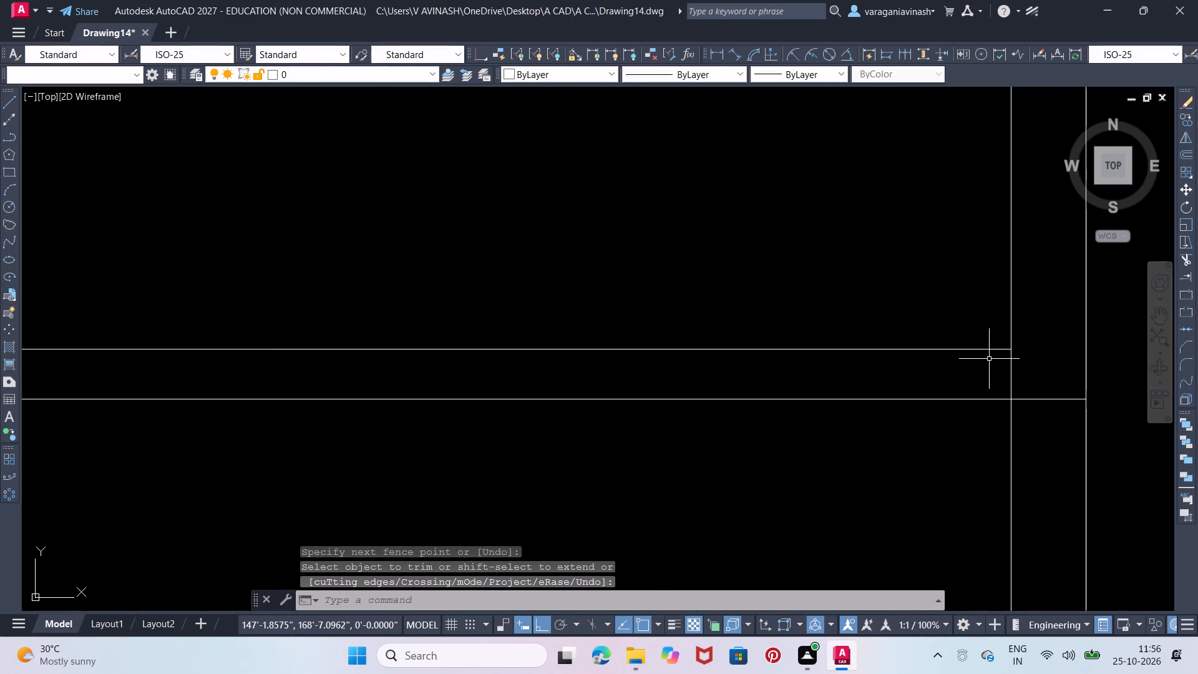
{"action": "right_click", "coordinate": [989, 359]}
{"action": "left_click", "coordinate": [1020, 76]}
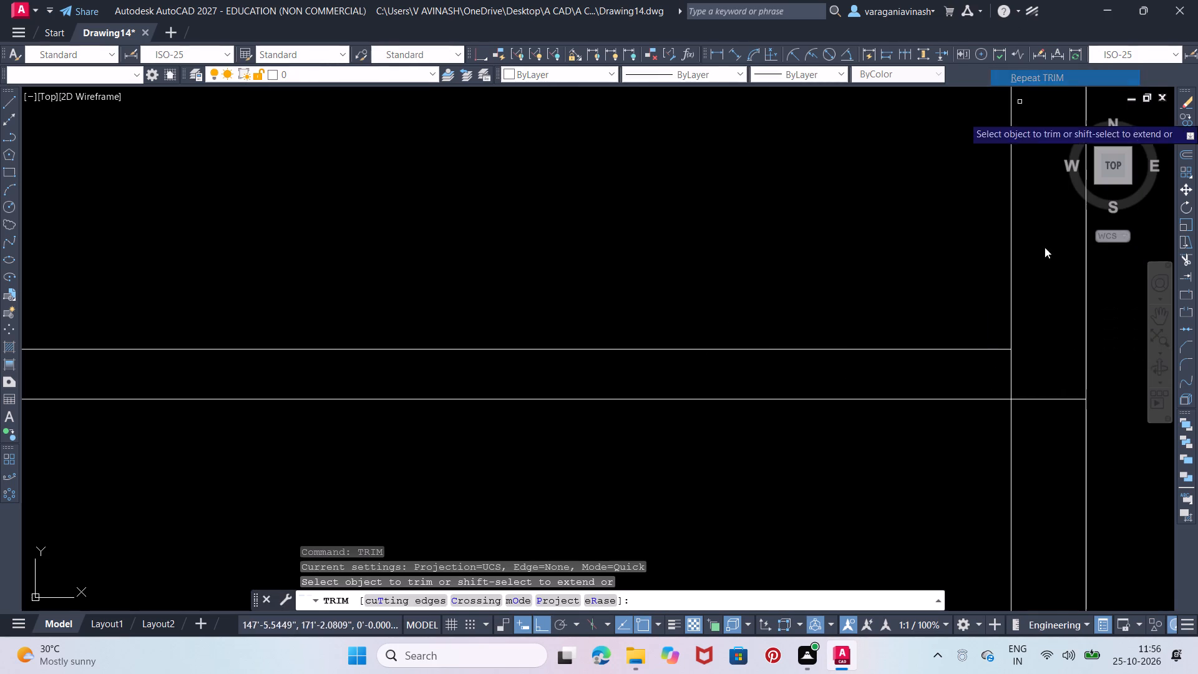
{"action": "left_click", "coordinate": [991, 362]}
{"action": "left_click", "coordinate": [1059, 412]}
{"action": "scroll", "coordinate": [925, 338], "scroll_direction": "down", "scroll_amount": 1}
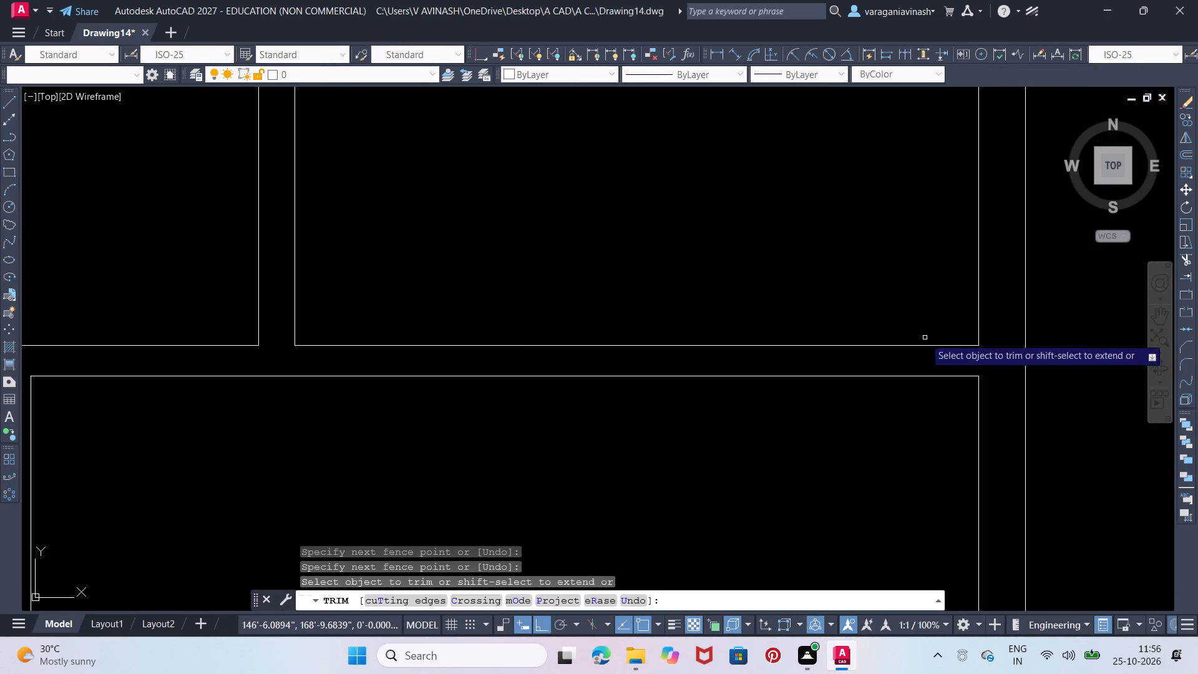
Trim the short horizontal line crossing the wall between the two smaller rooms.
{"action": "scroll", "coordinate": [925, 338], "scroll_direction": "down", "scroll_amount": 1}
{"action": "middle_click_drag", "start_coordinate": [752, 301], "coordinate": [828, 434]}
{"action": "middle_click_drag", "start_coordinate": [774, 220], "coordinate": [746, 408]}
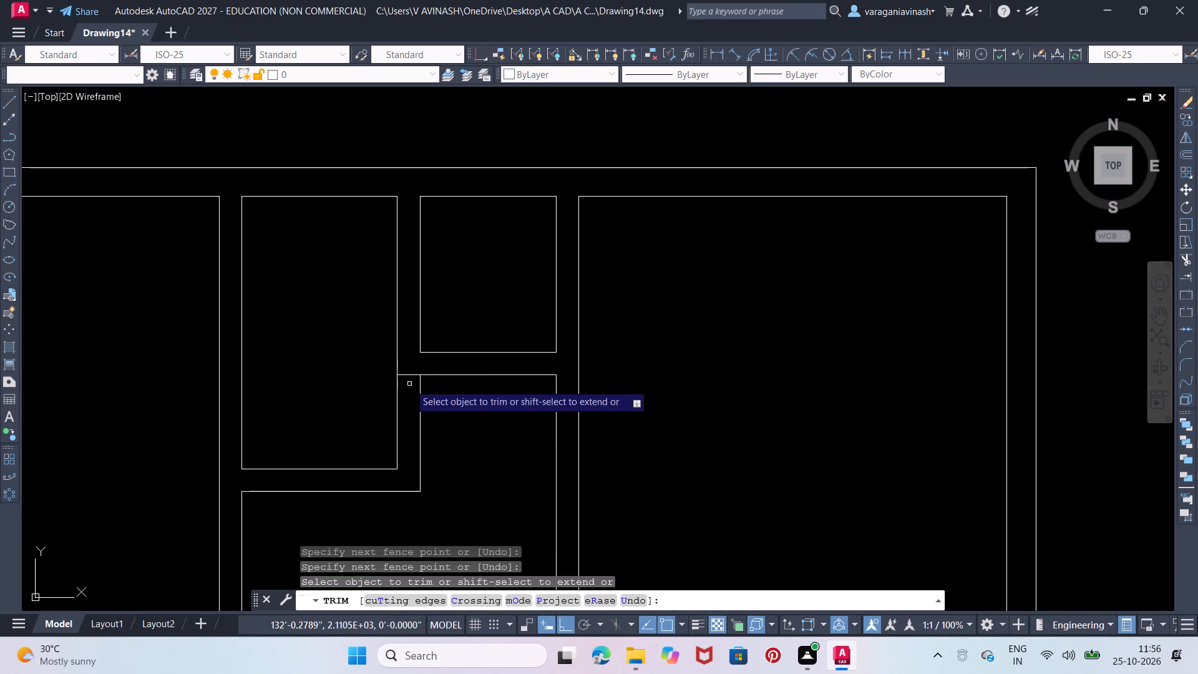
{"action": "left_click", "coordinate": [408, 384]}
{"action": "left_click", "coordinate": [406, 354]}
Draw a line from the south space's outer southeast corner 8' south and 16' west, plus 0'9" further west.
{"action": "scroll", "coordinate": [407, 354], "scroll_direction": "down", "scroll_amount": 2}
{"action": "middle_click_drag", "start_coordinate": [592, 364], "coordinate": [617, 272]}
{"action": "middle_click_drag", "start_coordinate": [655, 404], "coordinate": [655, 402]}
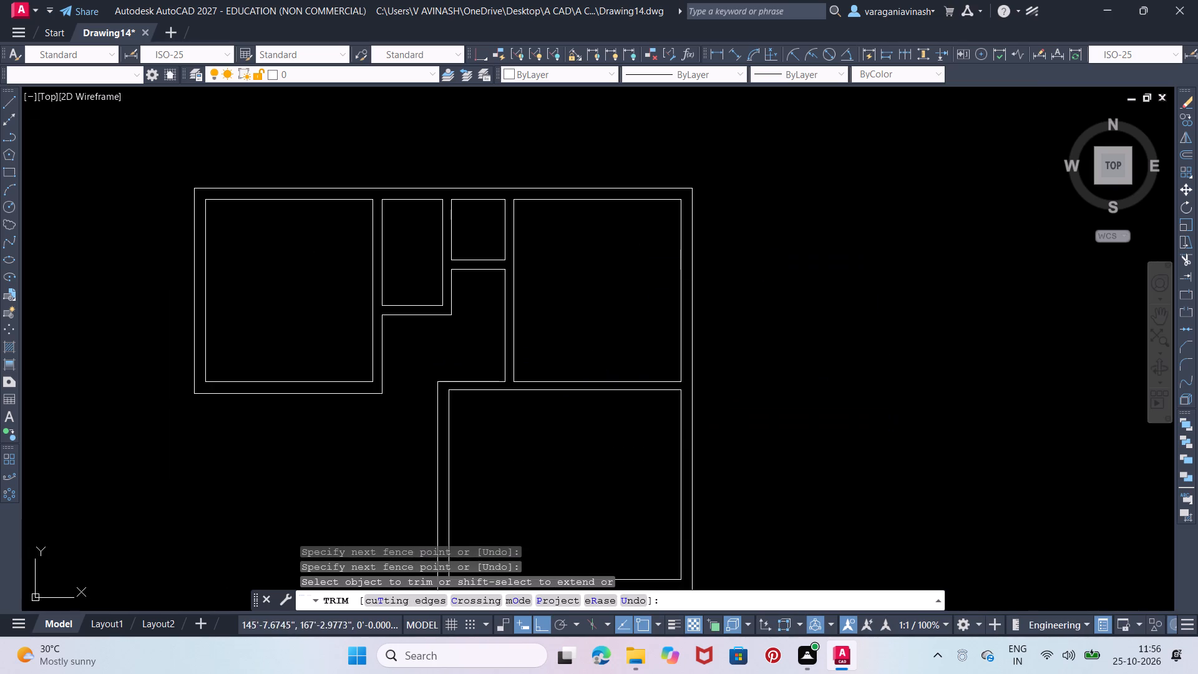
{"action": "middle_click_drag", "start_coordinate": [655, 402], "coordinate": [656, 306]}
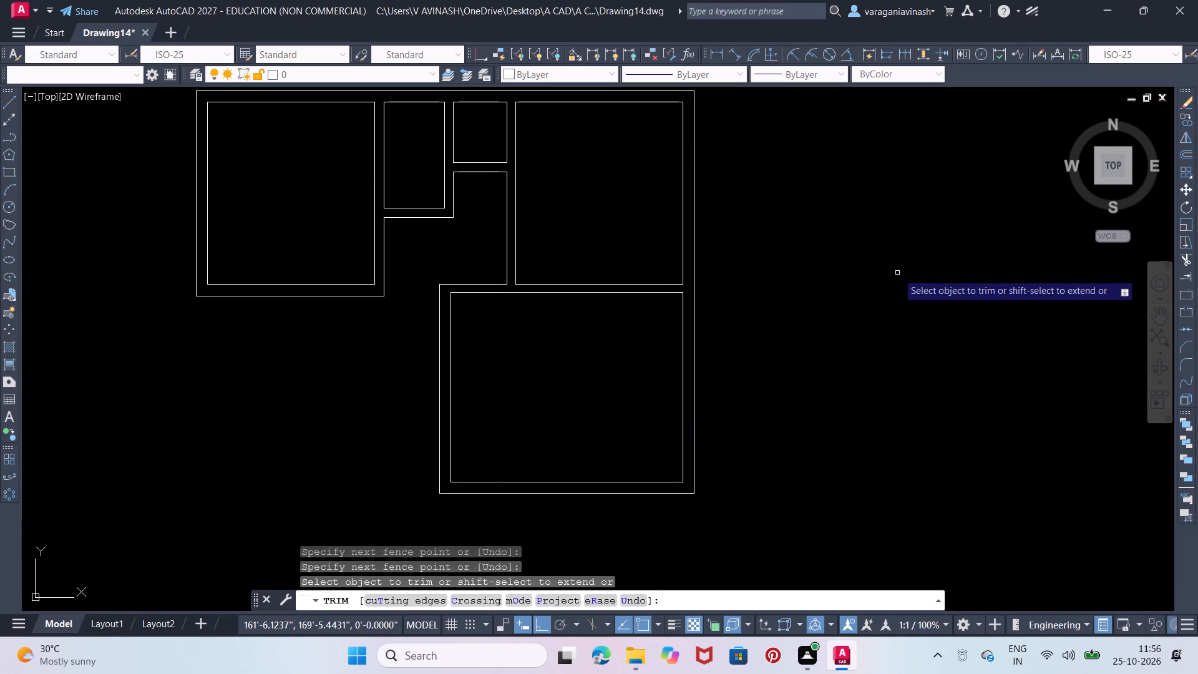
{"action": "middle_click_drag", "start_coordinate": [896, 273], "coordinate": [892, 281]}
{"action": "middle_click_drag", "start_coordinate": [660, 336], "coordinate": [789, 332]}
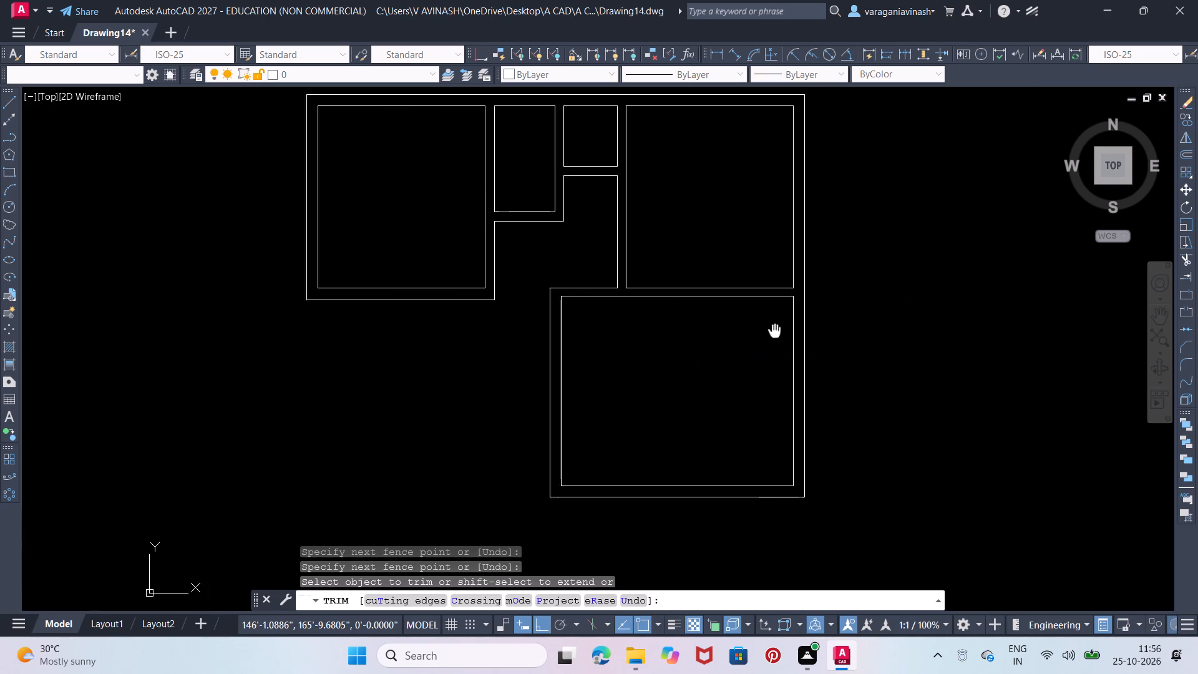
{"action": "middle_click_drag", "start_coordinate": [789, 332], "coordinate": [845, 344]}
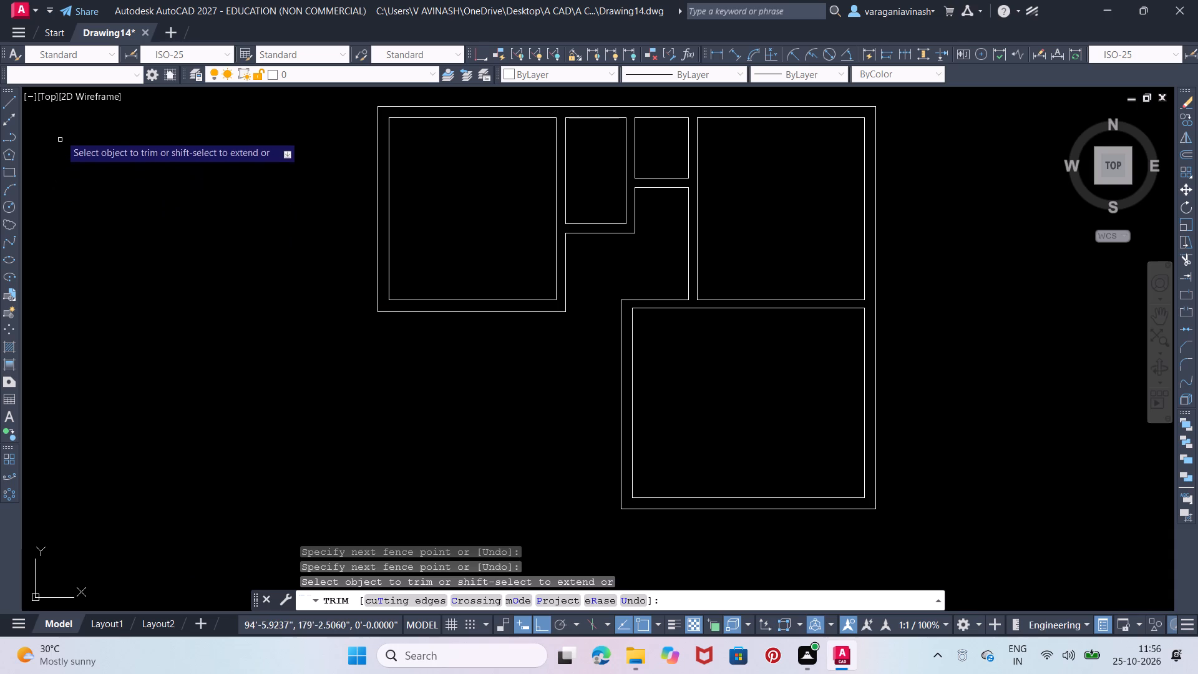
{"action": "left_click", "coordinate": [11, 106]}
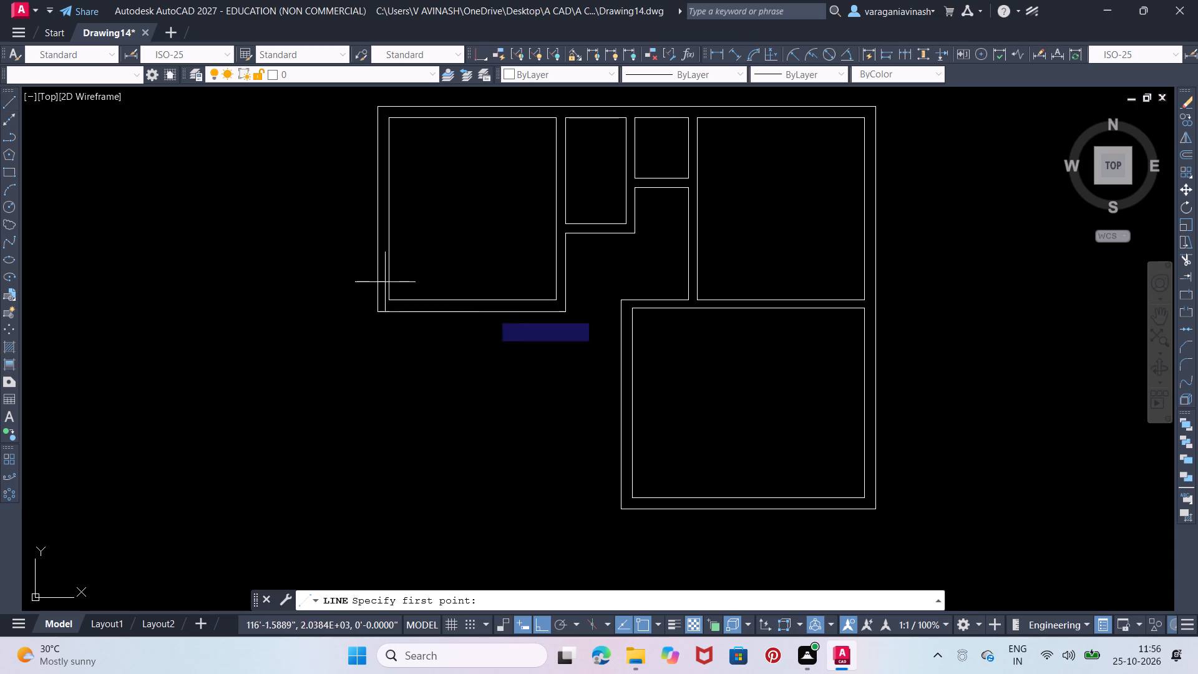
{"action": "middle_click_drag", "start_coordinate": [721, 449], "coordinate": [686, 388]}
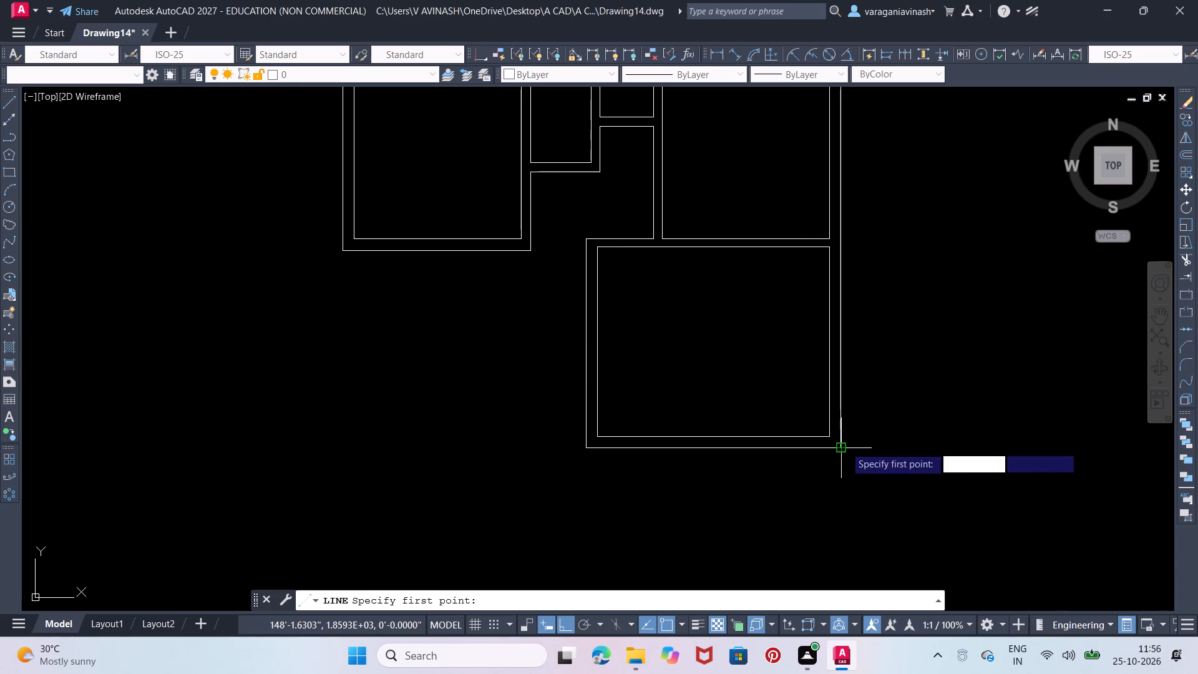
{"action": "left_click", "coordinate": [845, 446]}
{"action": "middle_click_drag", "start_coordinate": [844, 524], "coordinate": [839, 492]}
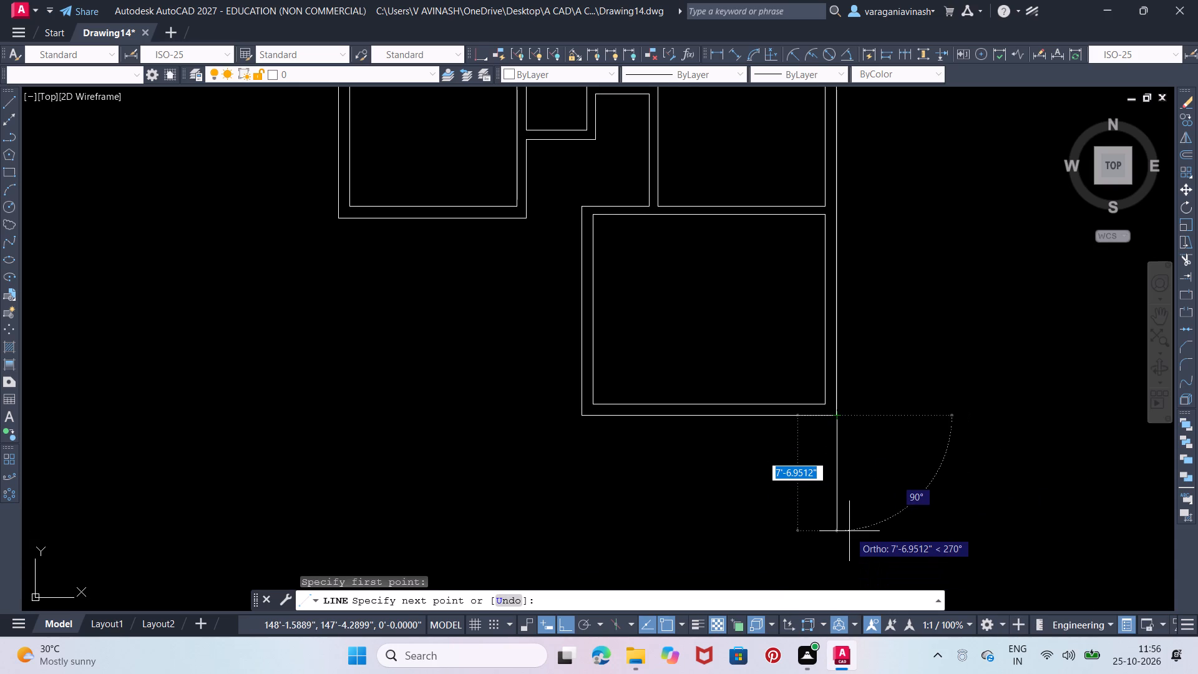
{"action": "key", "text": "8"}
{"action": "key", "text": "apostrophe"}
{"action": "key", "text": "Return"}
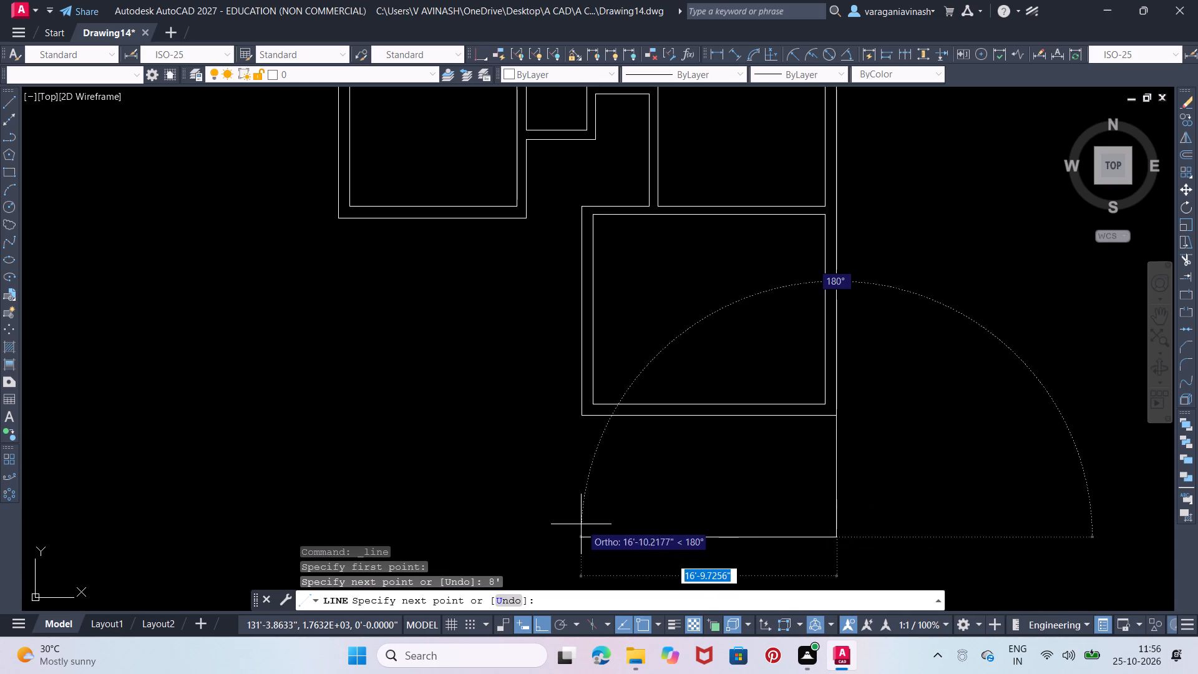
{"action": "left_click", "coordinate": [595, 434]}
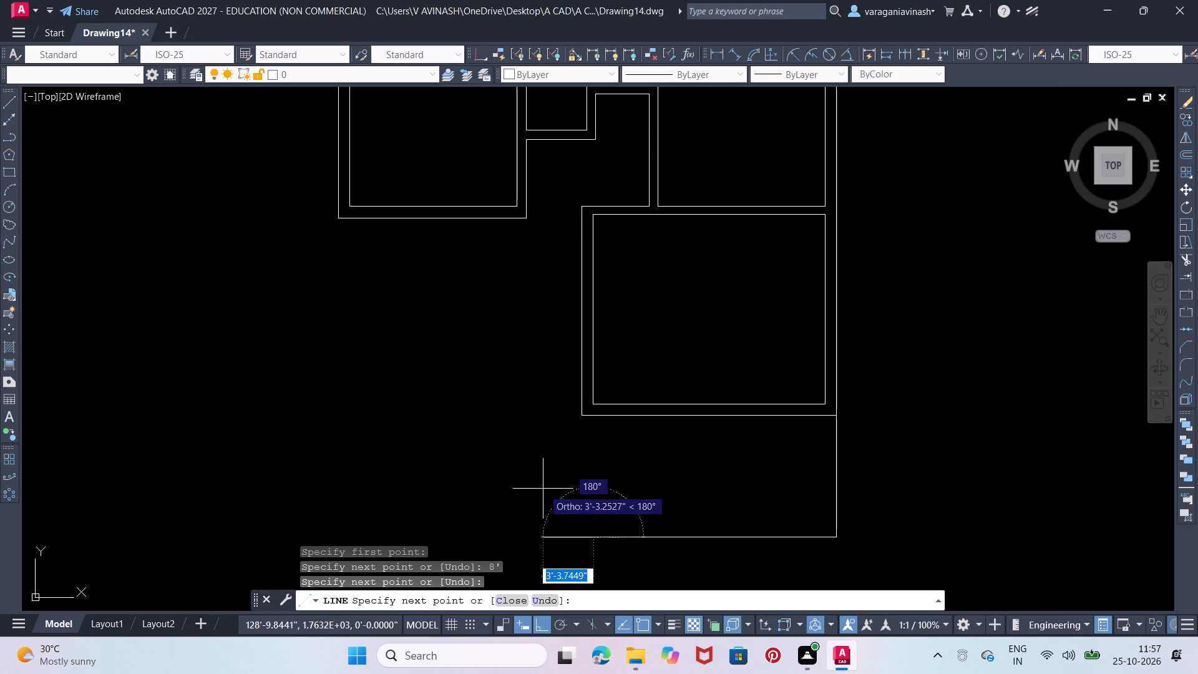
{"action": "type", "text": "0'9"}
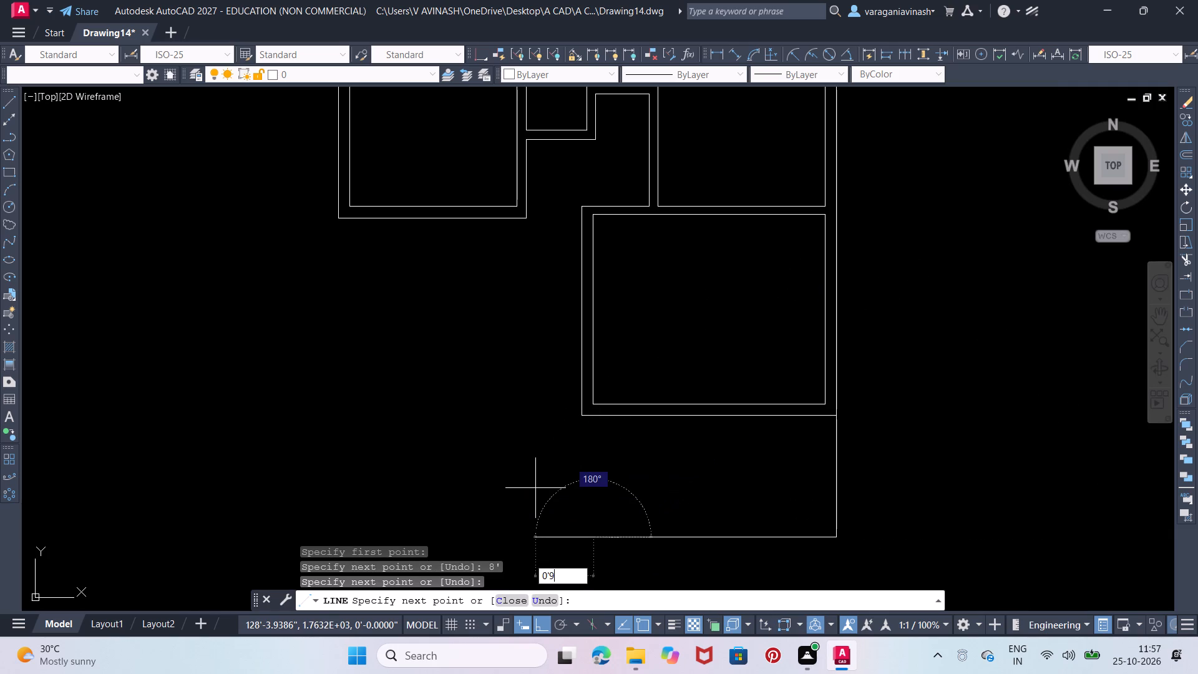
{"action": "key", "text": "Return"}
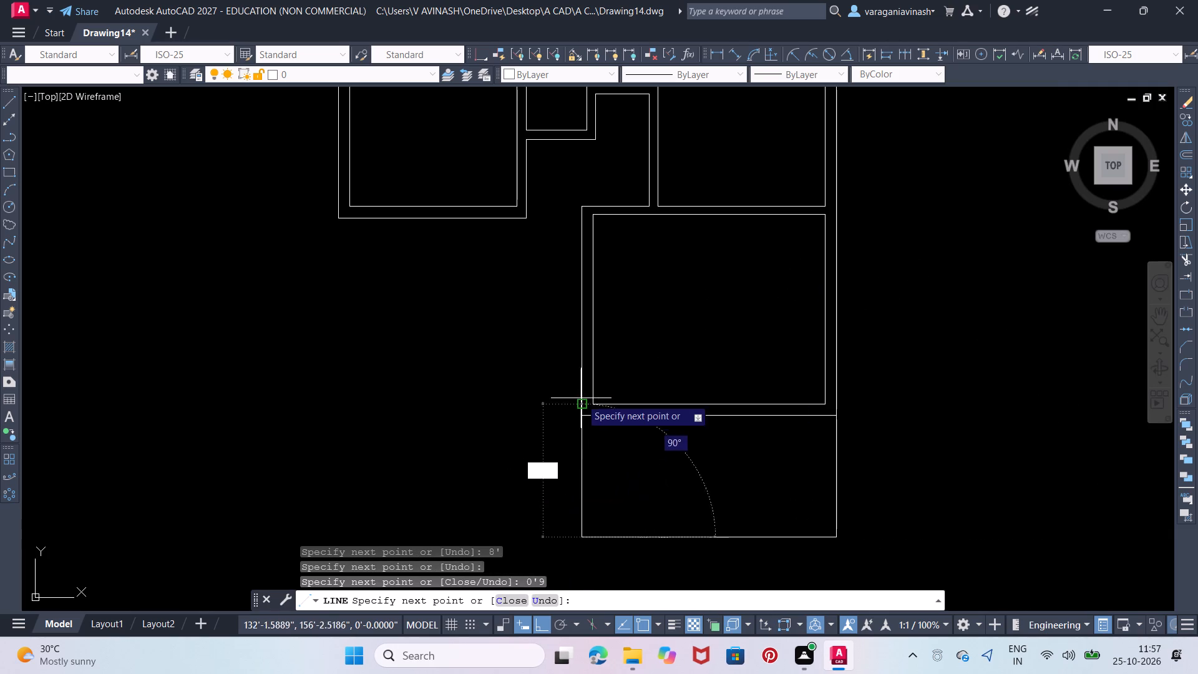
Continue the line north to the south space's outer southwest corner, 0'9" east, and south to the new bottom line.
{"action": "left_click", "coordinate": [577, 420]}
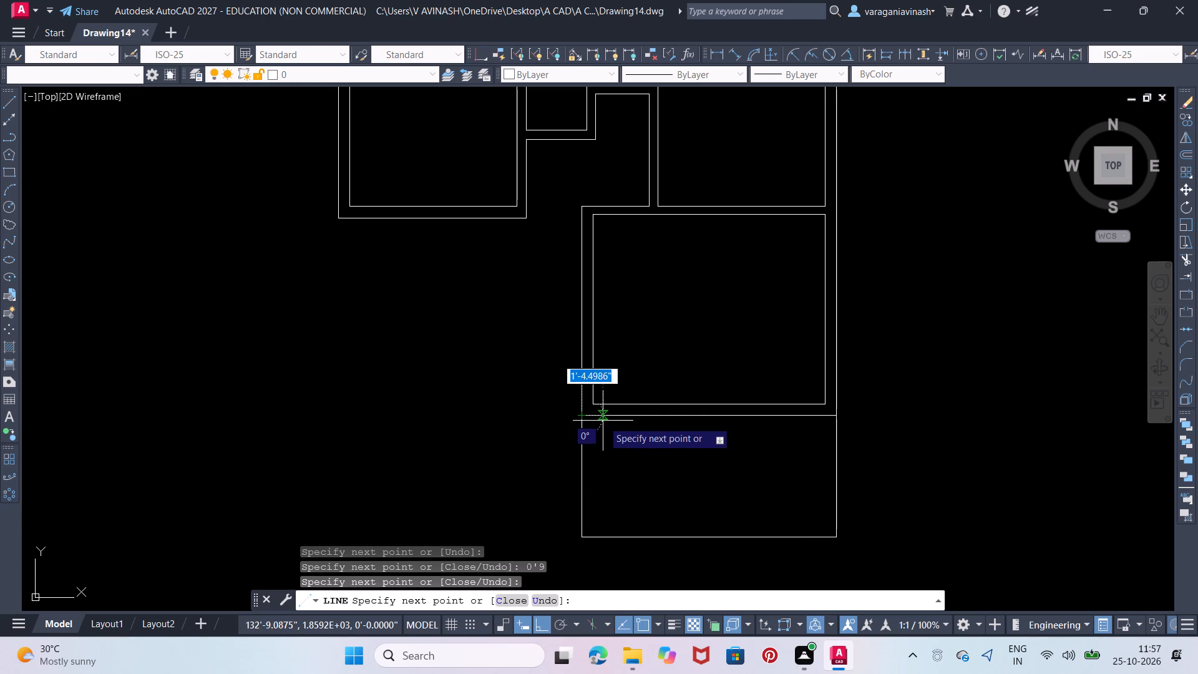
{"action": "type", "text": "0'9"}
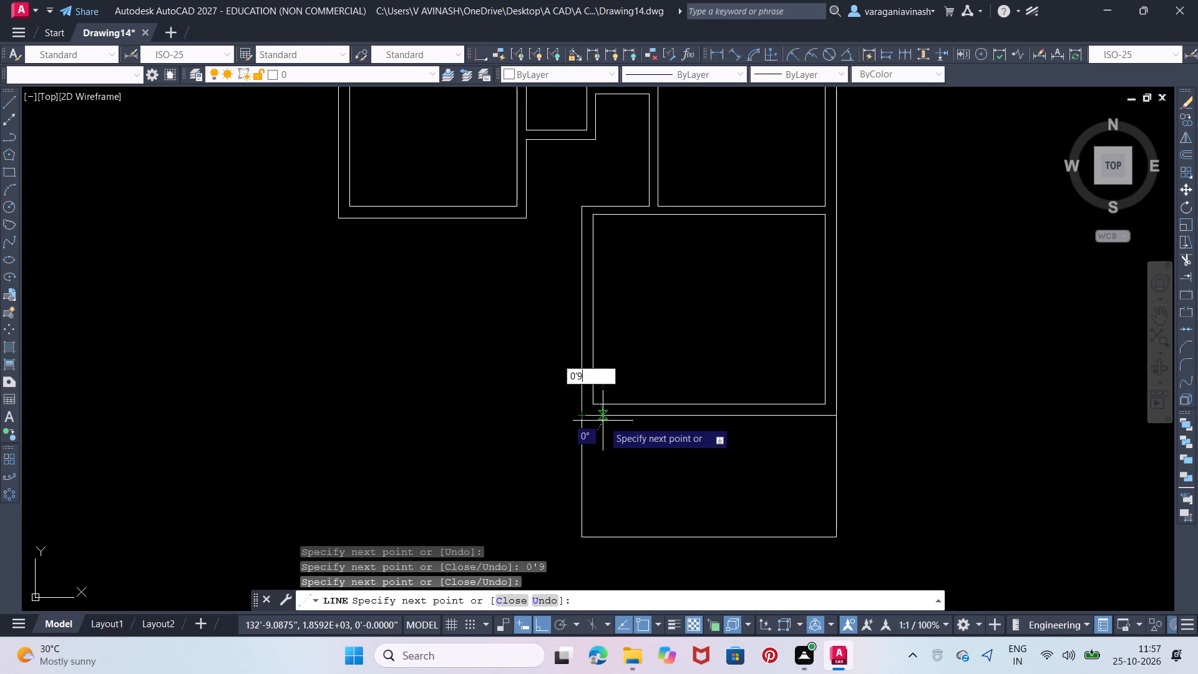
{"action": "key", "text": "Return"}
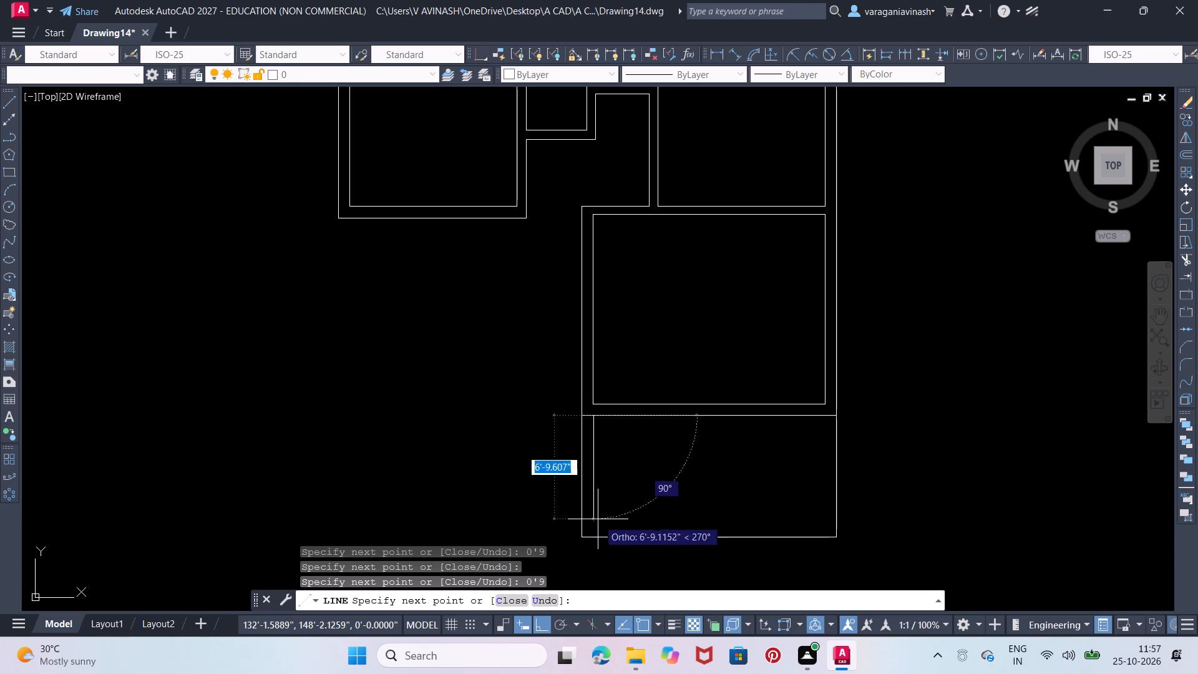
{"action": "left_click", "coordinate": [595, 537]}
{"action": "right_click", "coordinate": [595, 537]}
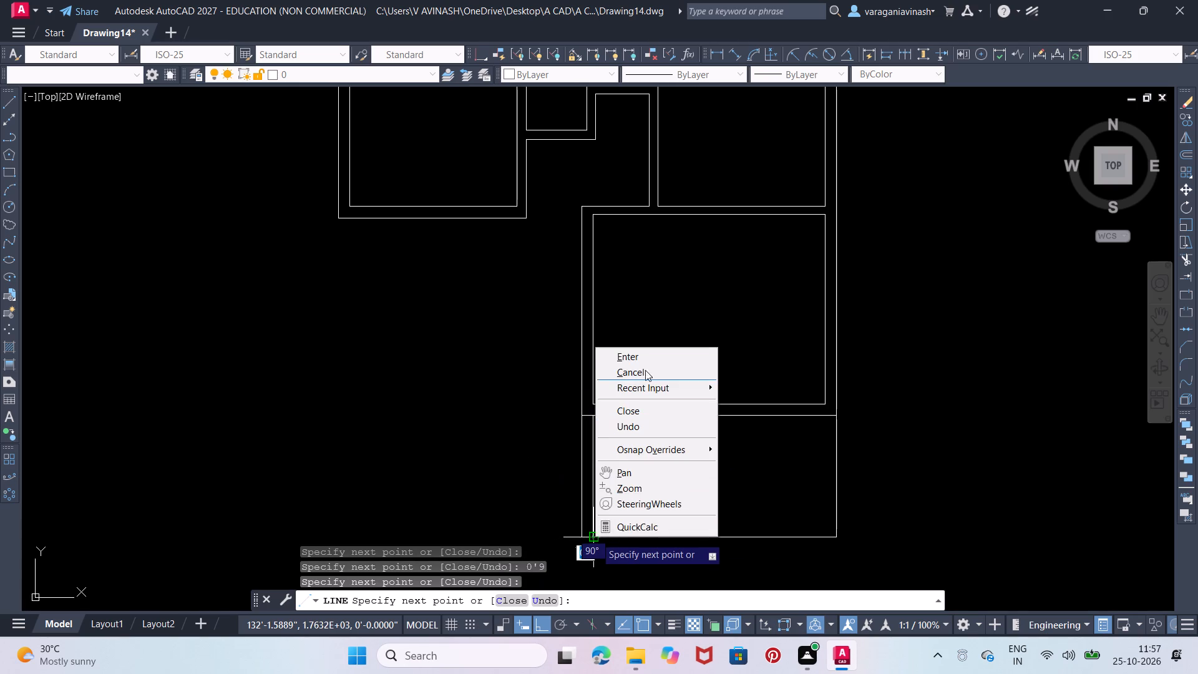
{"action": "left_click", "coordinate": [654, 357]}
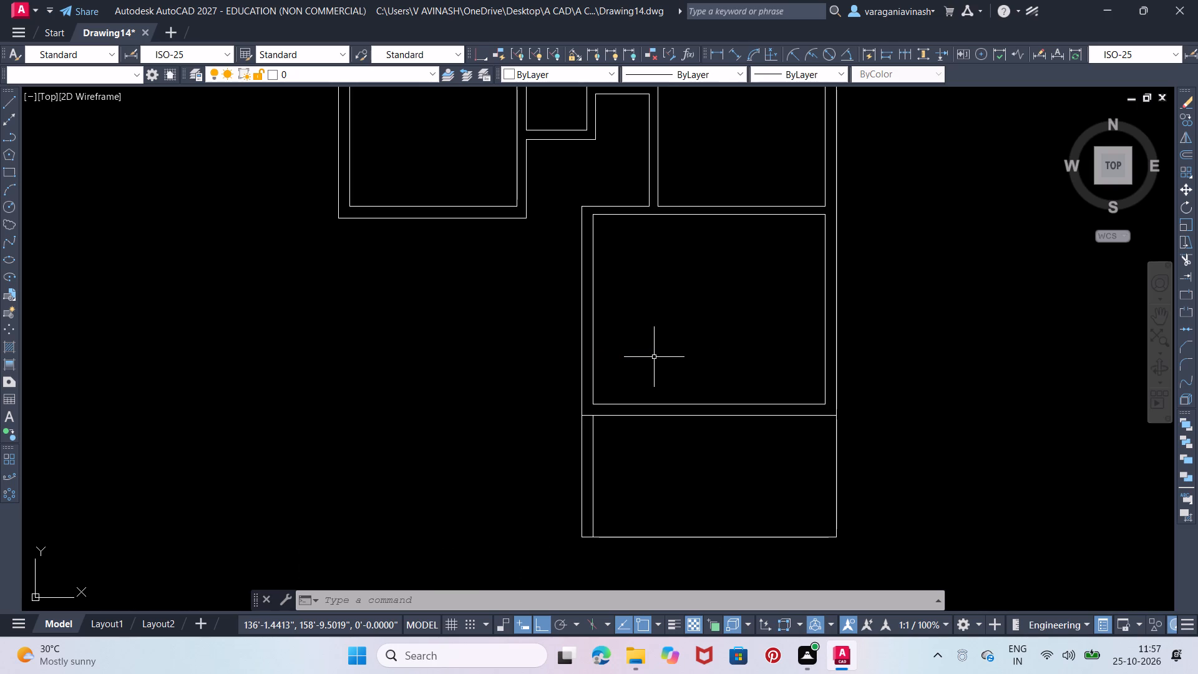
Trim the short horizontal segments crossing the west wall at the junction between the south space and its southern extension.
{"action": "scroll", "coordinate": [605, 415], "scroll_direction": "up", "scroll_amount": 1}
{"action": "key", "text": "Escape"}
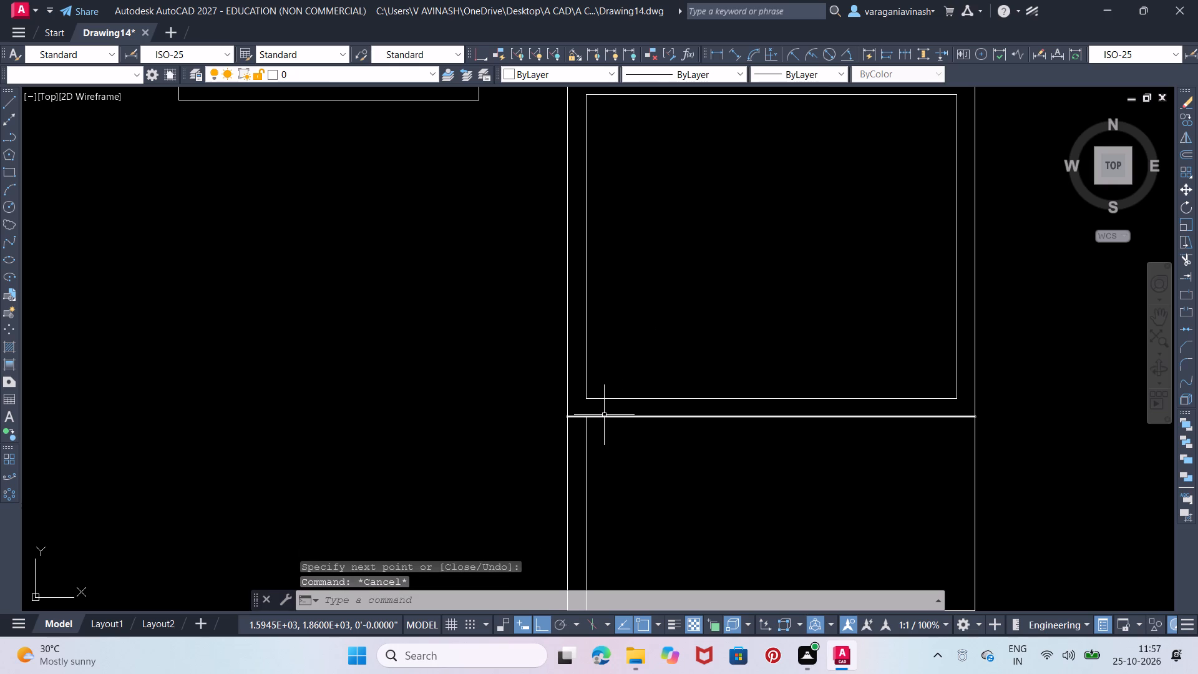
{"action": "key", "text": "t"}
{"action": "key", "text": "r"}
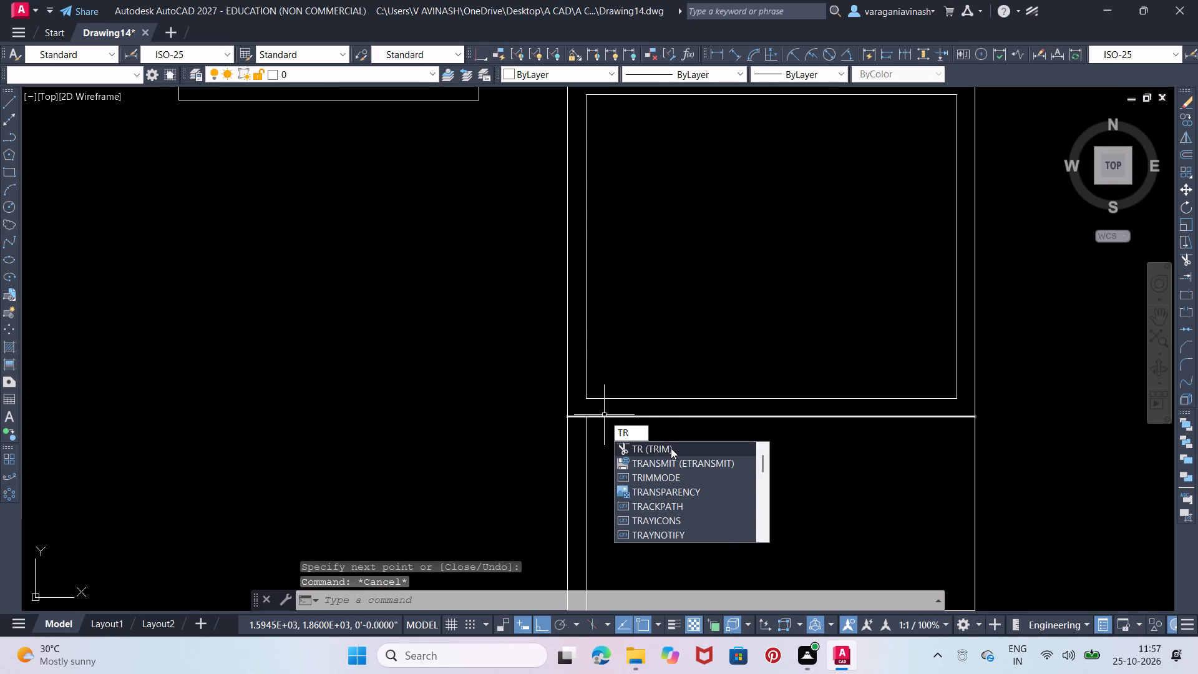
{"action": "left_click", "coordinate": [671, 448]}
{"action": "left_click", "coordinate": [576, 421]}
{"action": "left_click", "coordinate": [578, 399]}
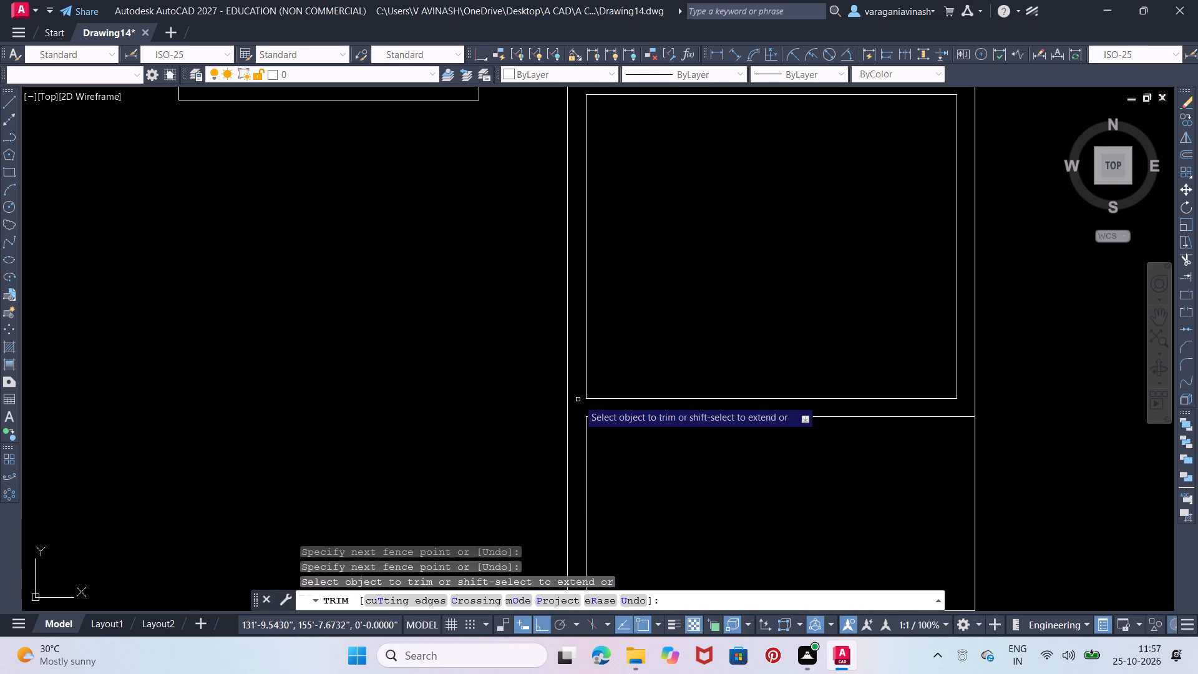
{"action": "key", "text": "Escape"}
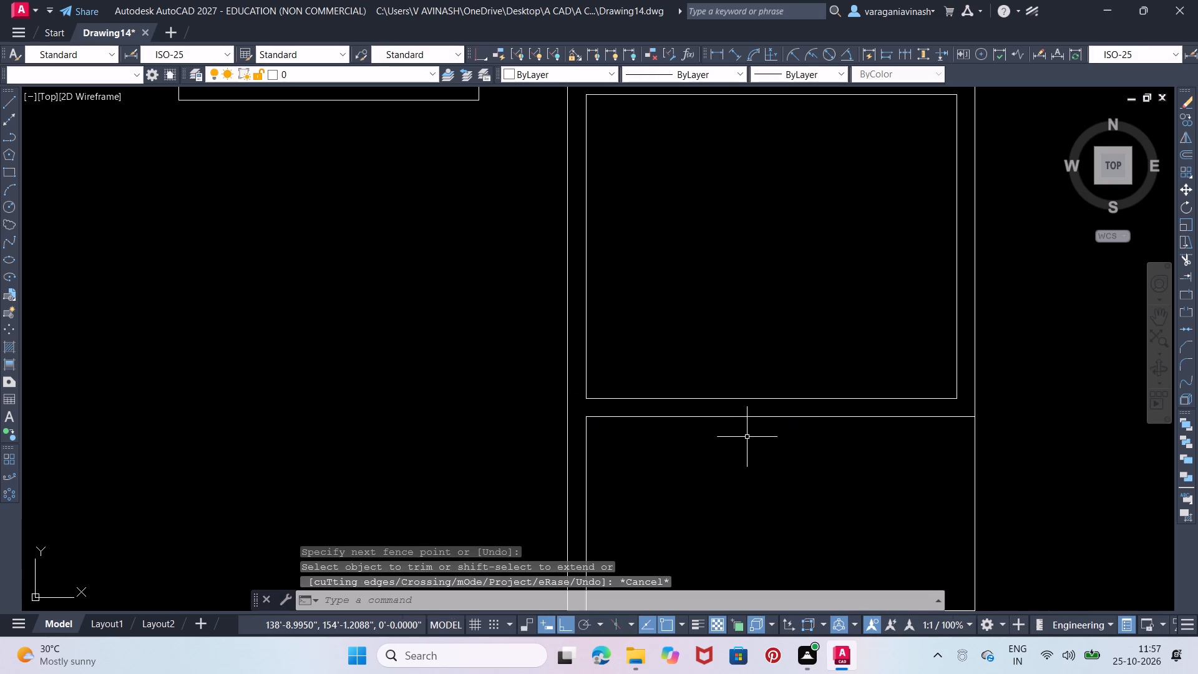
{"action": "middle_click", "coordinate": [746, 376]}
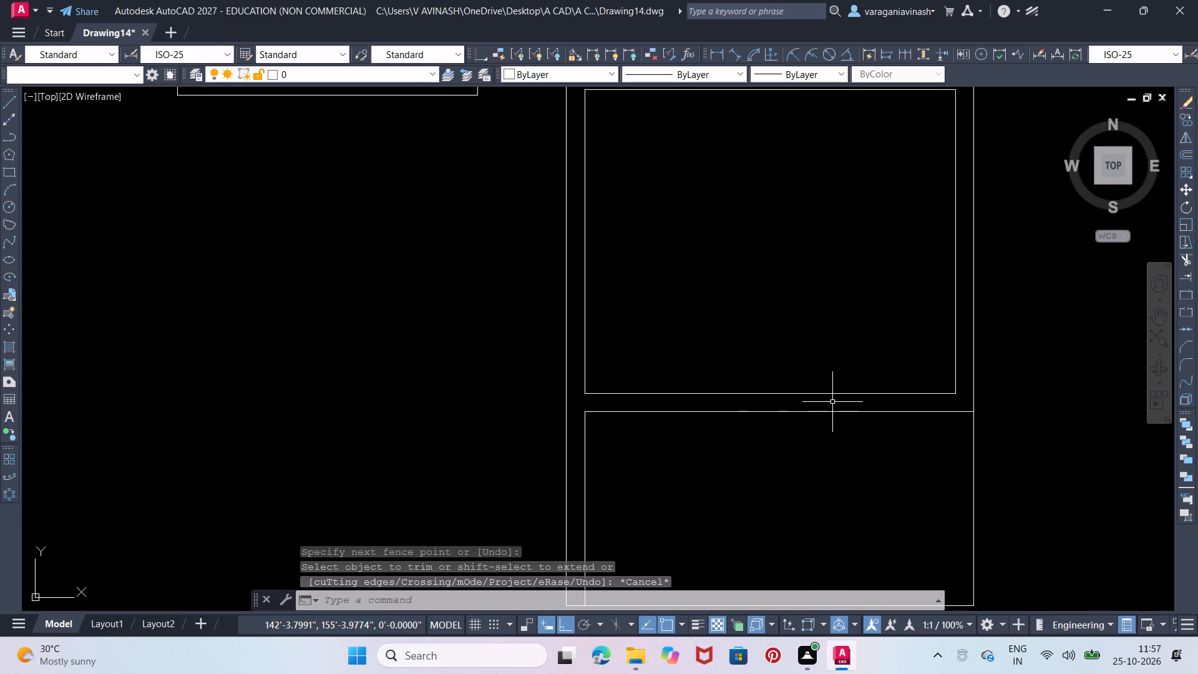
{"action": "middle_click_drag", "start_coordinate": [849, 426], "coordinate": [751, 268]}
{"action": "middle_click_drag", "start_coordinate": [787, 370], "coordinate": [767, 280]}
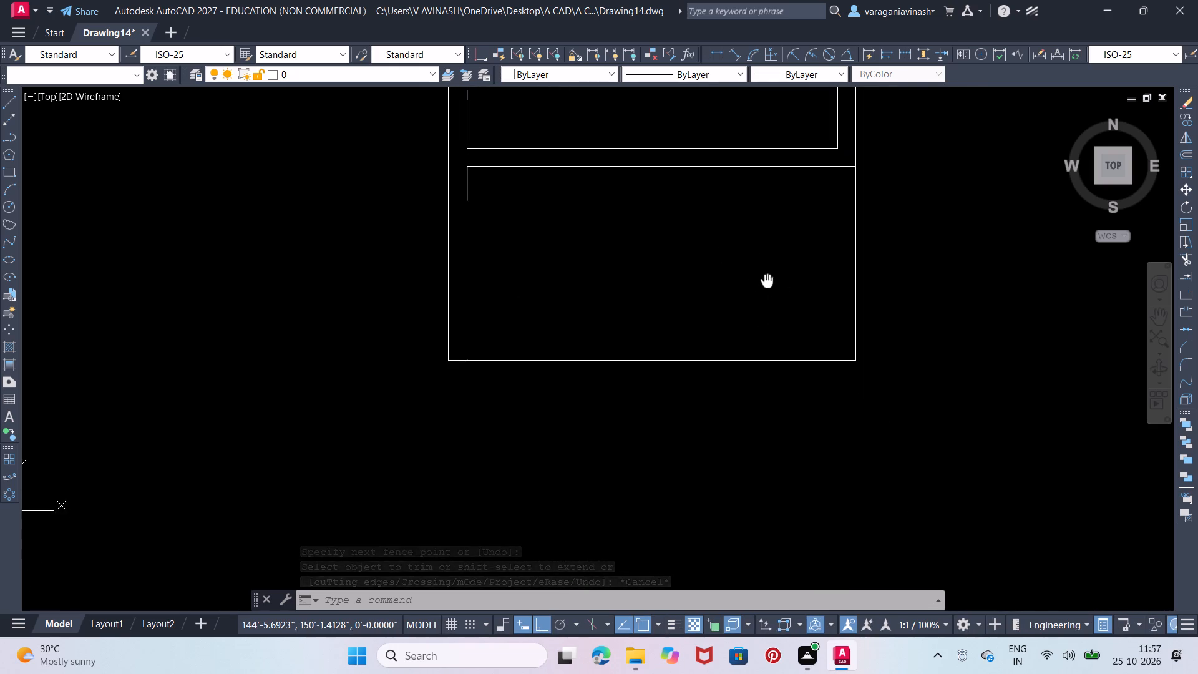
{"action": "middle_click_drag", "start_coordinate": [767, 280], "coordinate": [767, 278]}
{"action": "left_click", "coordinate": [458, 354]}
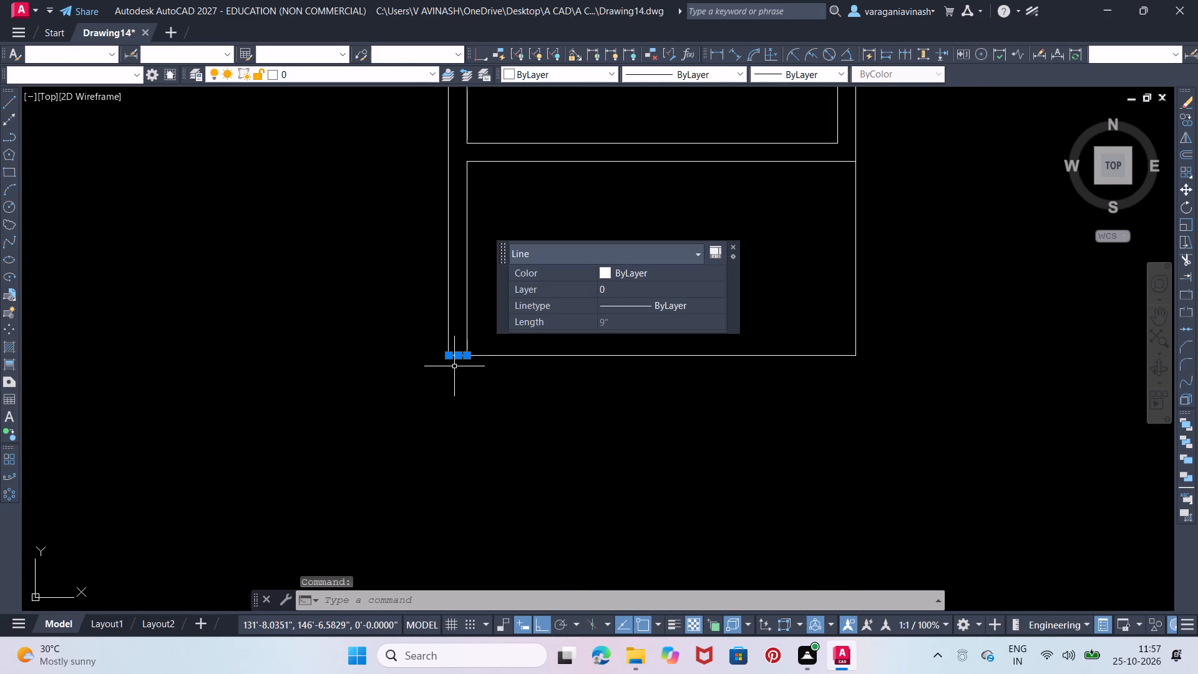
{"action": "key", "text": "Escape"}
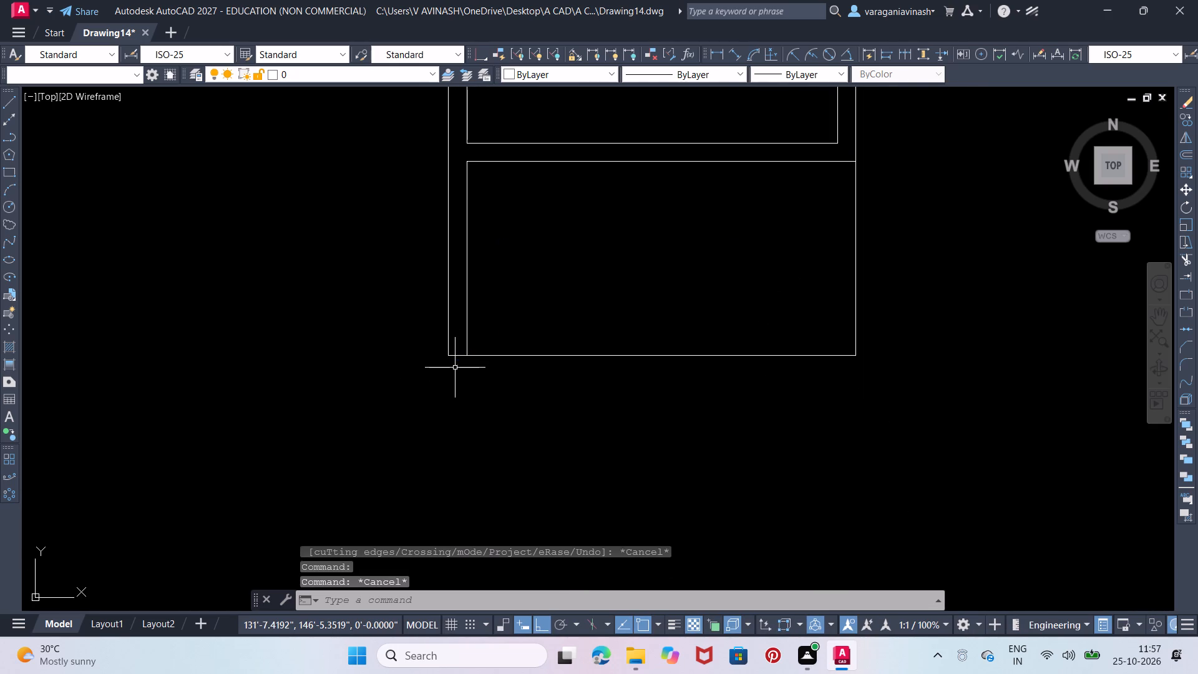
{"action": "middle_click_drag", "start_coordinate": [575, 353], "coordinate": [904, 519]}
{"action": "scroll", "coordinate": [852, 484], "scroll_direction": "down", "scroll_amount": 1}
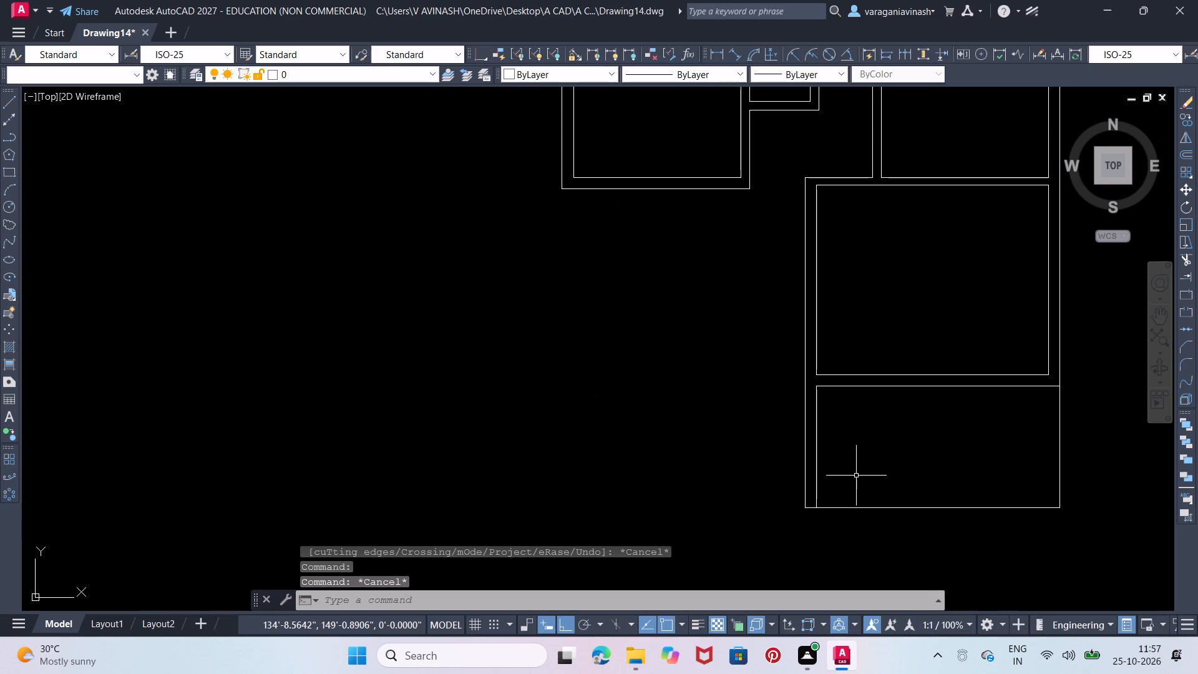
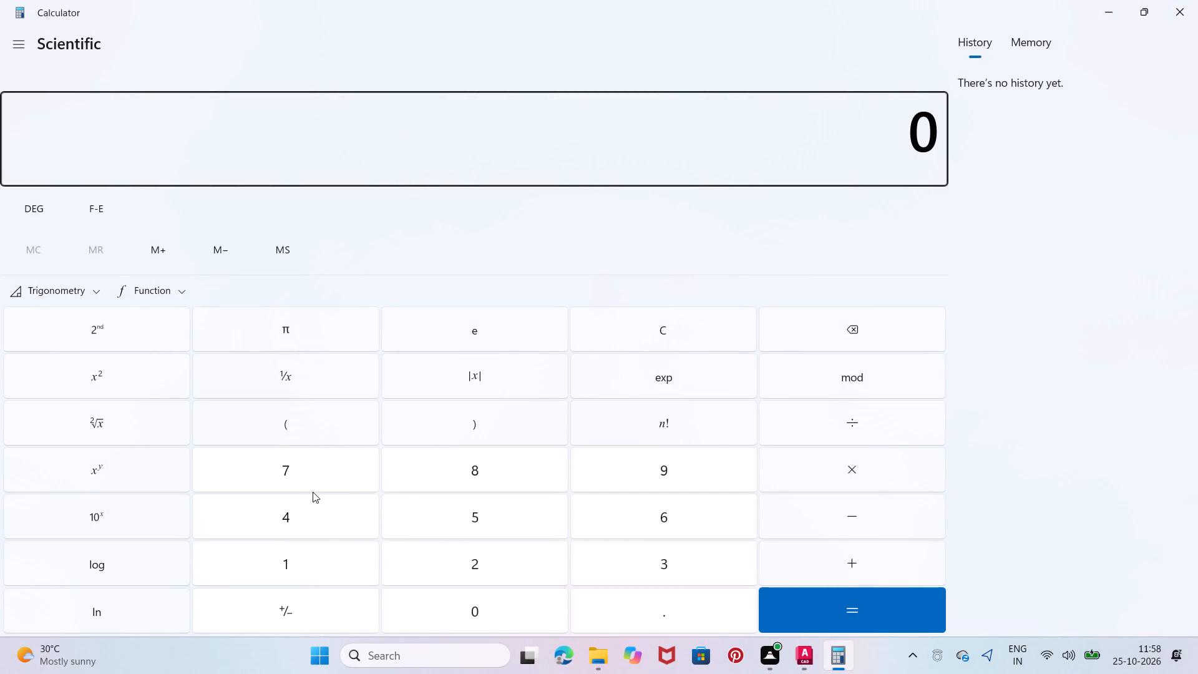
Calculate 32 × 12 in Calculator to convert 32 feet to inches.
{"action": "left_click", "coordinate": [635, 562]}
{"action": "left_click", "coordinate": [505, 553]}
{"action": "left_click", "coordinate": [872, 475]}
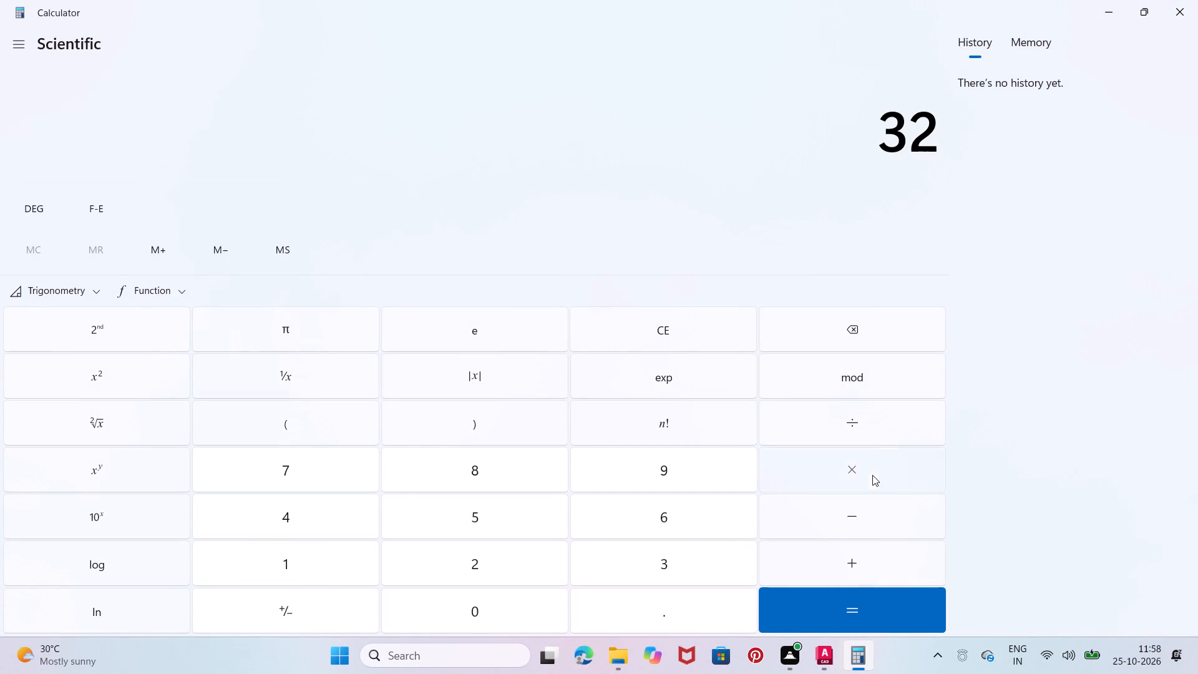
{"action": "left_click", "coordinate": [316, 553]}
{"action": "left_click", "coordinate": [454, 556]}
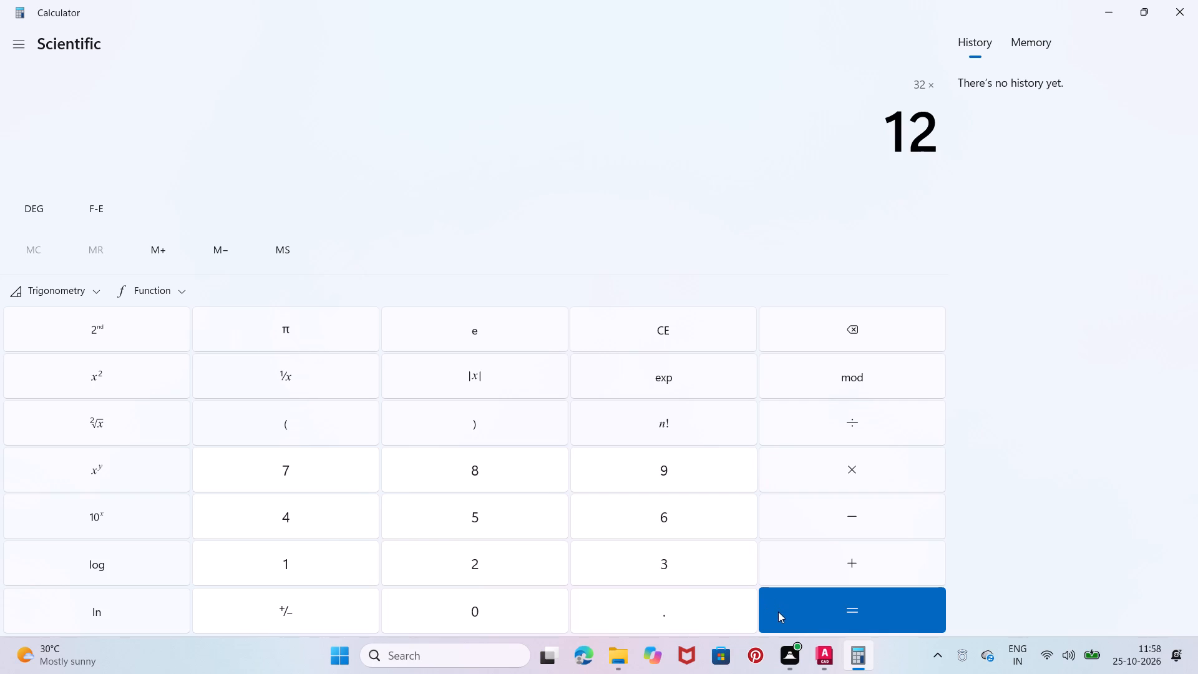
{"action": "left_click", "coordinate": [776, 613]}
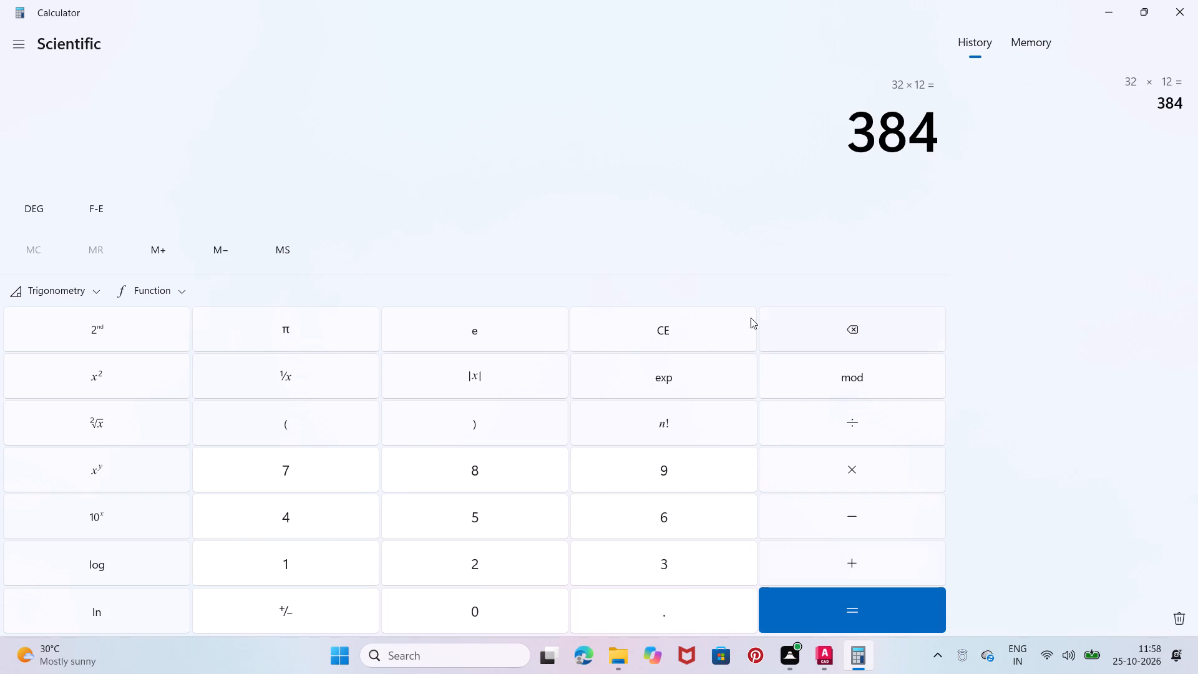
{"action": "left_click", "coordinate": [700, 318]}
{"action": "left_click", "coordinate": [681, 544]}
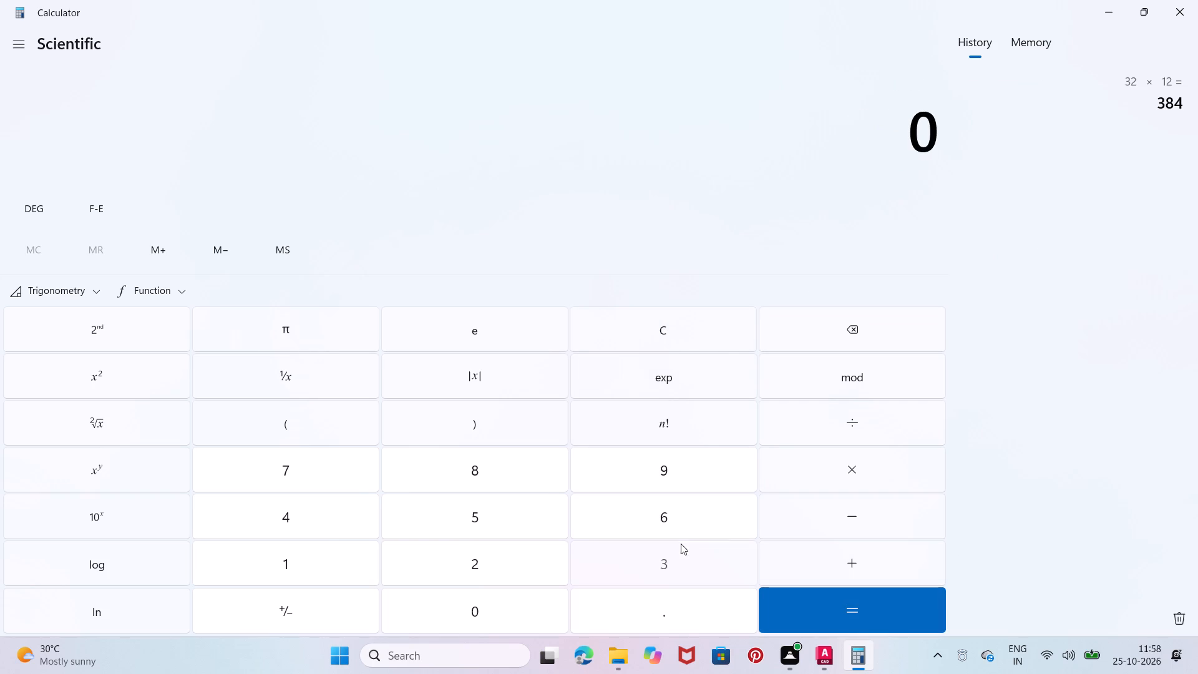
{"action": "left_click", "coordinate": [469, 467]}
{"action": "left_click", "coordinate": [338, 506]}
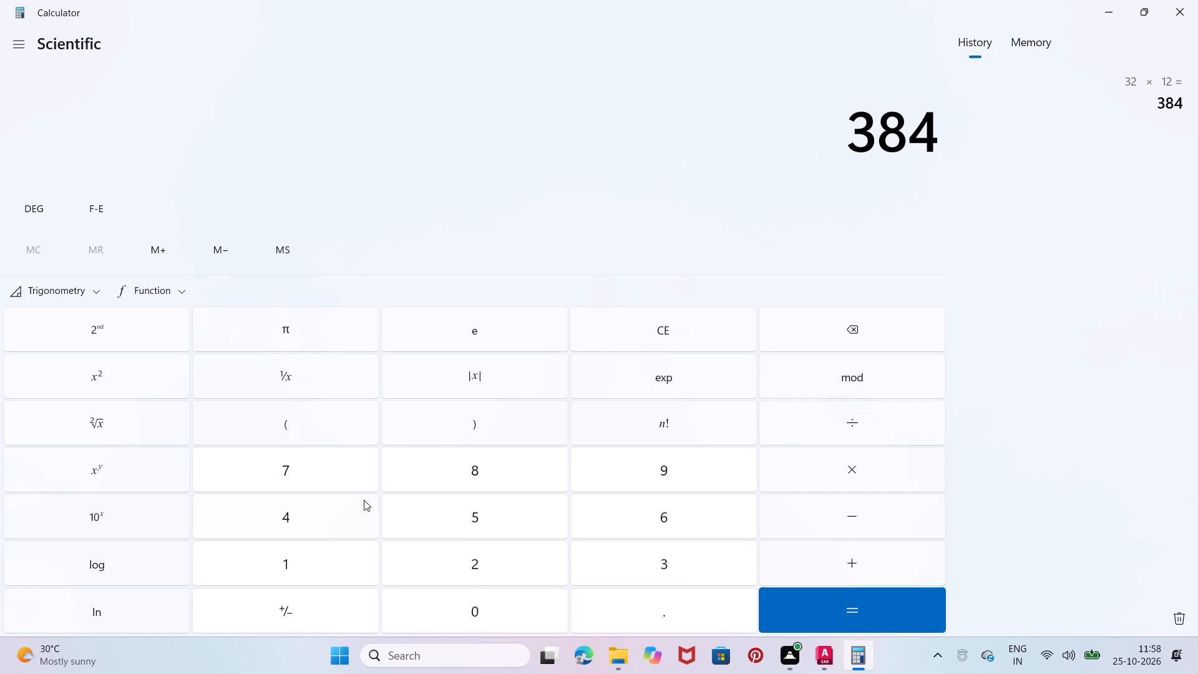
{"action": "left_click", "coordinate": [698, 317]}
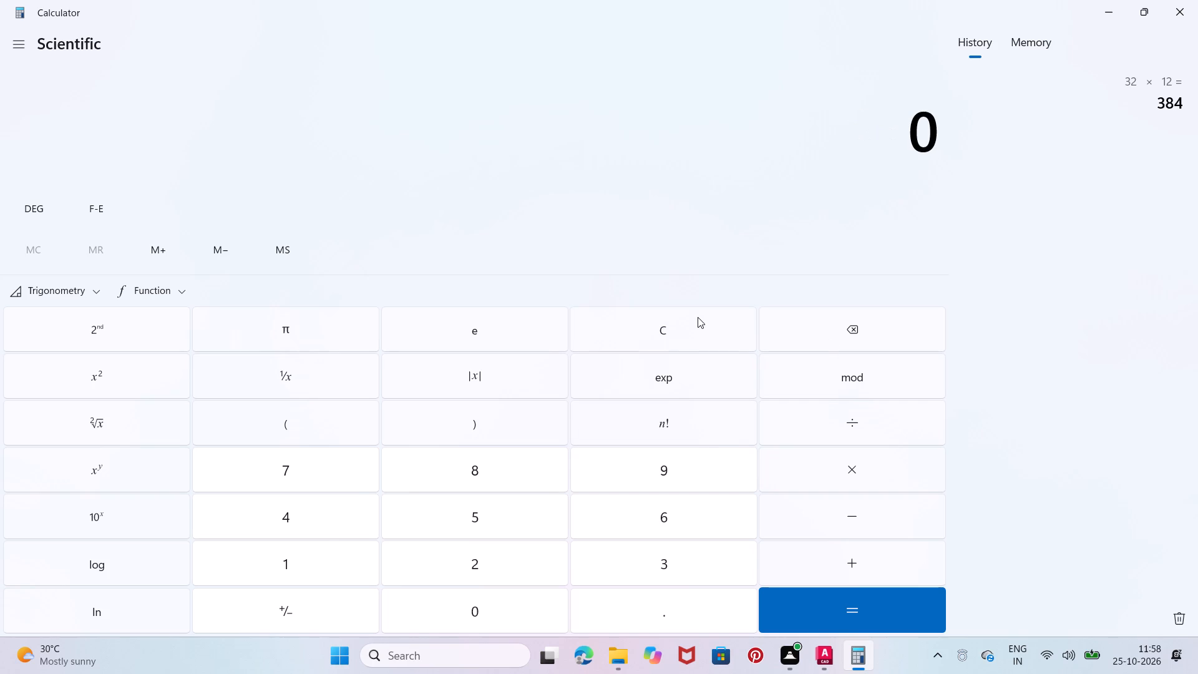
Calculate 12 × 12 + 11 × 12 as a single expression.
{"action": "left_click", "coordinate": [306, 564]}
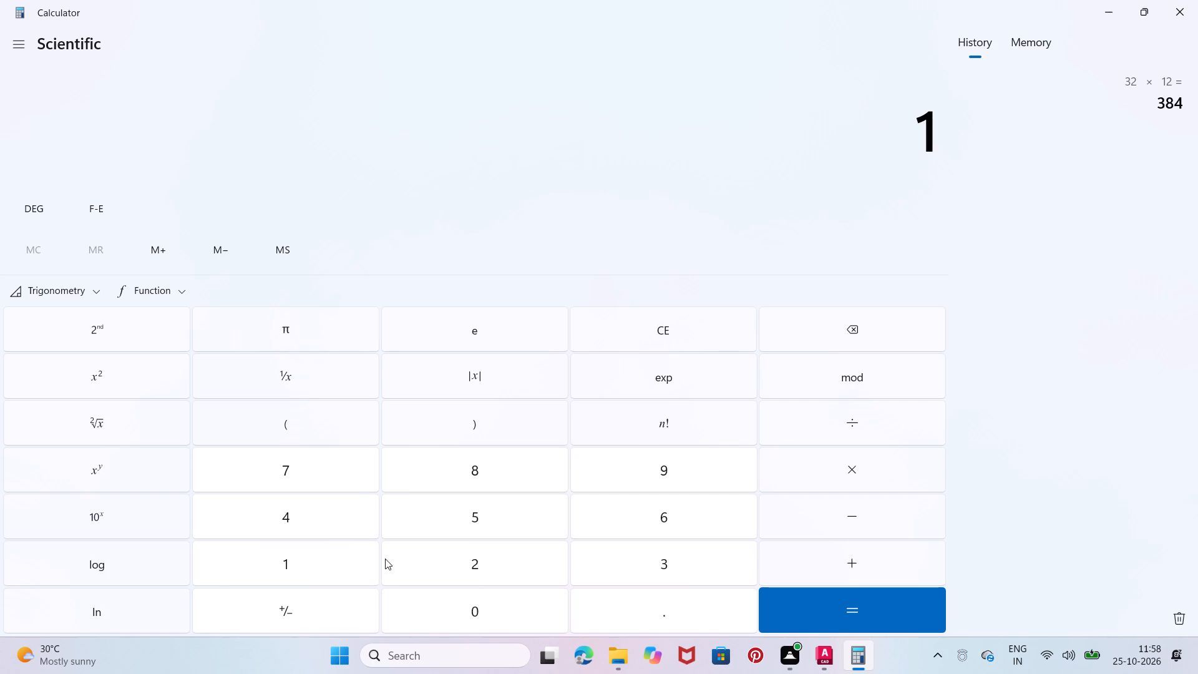
{"action": "left_click", "coordinate": [408, 559]}
{"action": "left_click", "coordinate": [845, 472]}
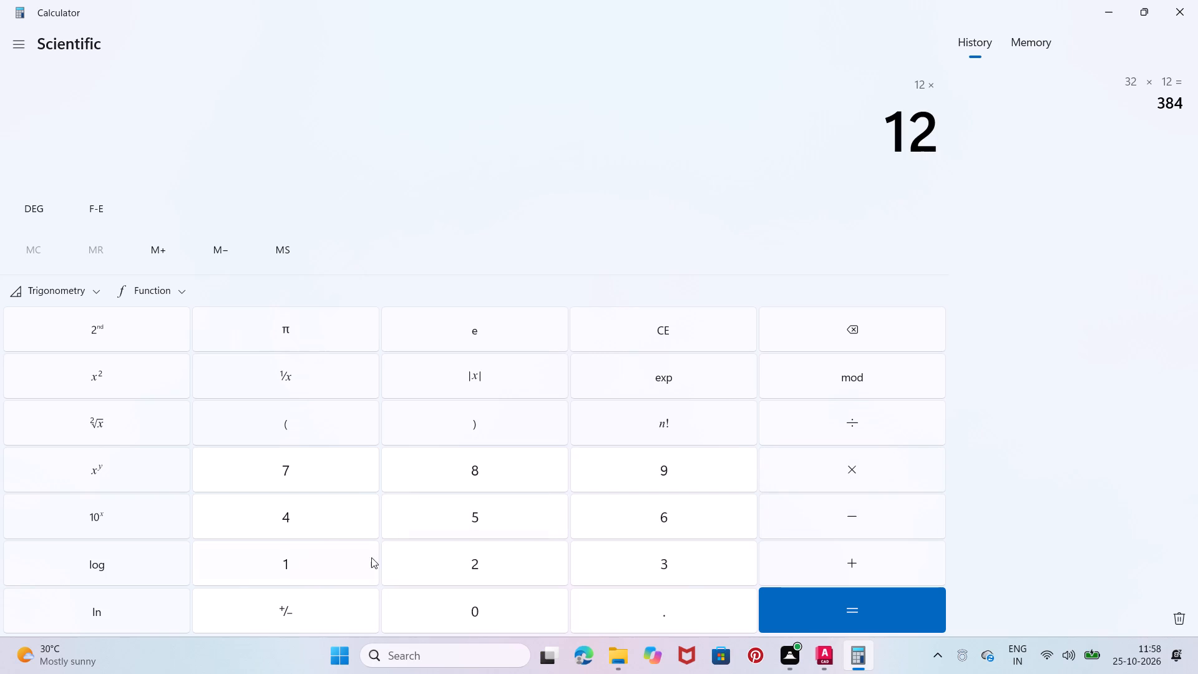
{"action": "left_click", "coordinate": [366, 559]}
{"action": "left_click", "coordinate": [411, 560]}
{"action": "left_click", "coordinate": [802, 575]}
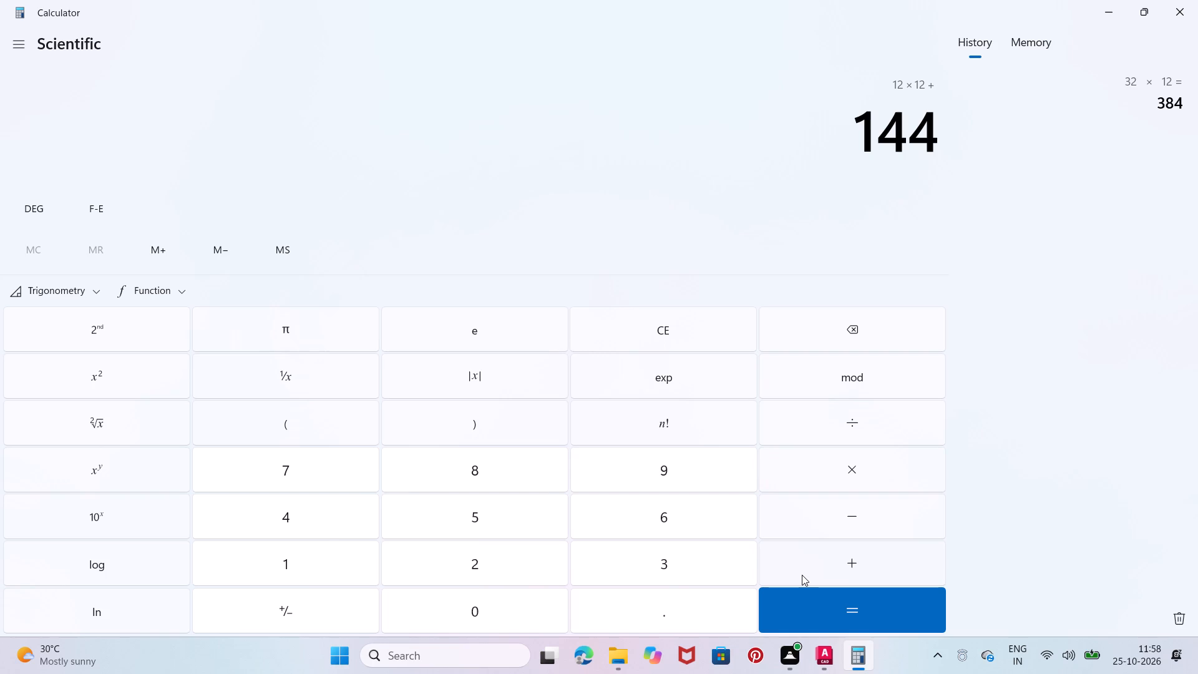
{"action": "double_click", "coordinate": [323, 554]}
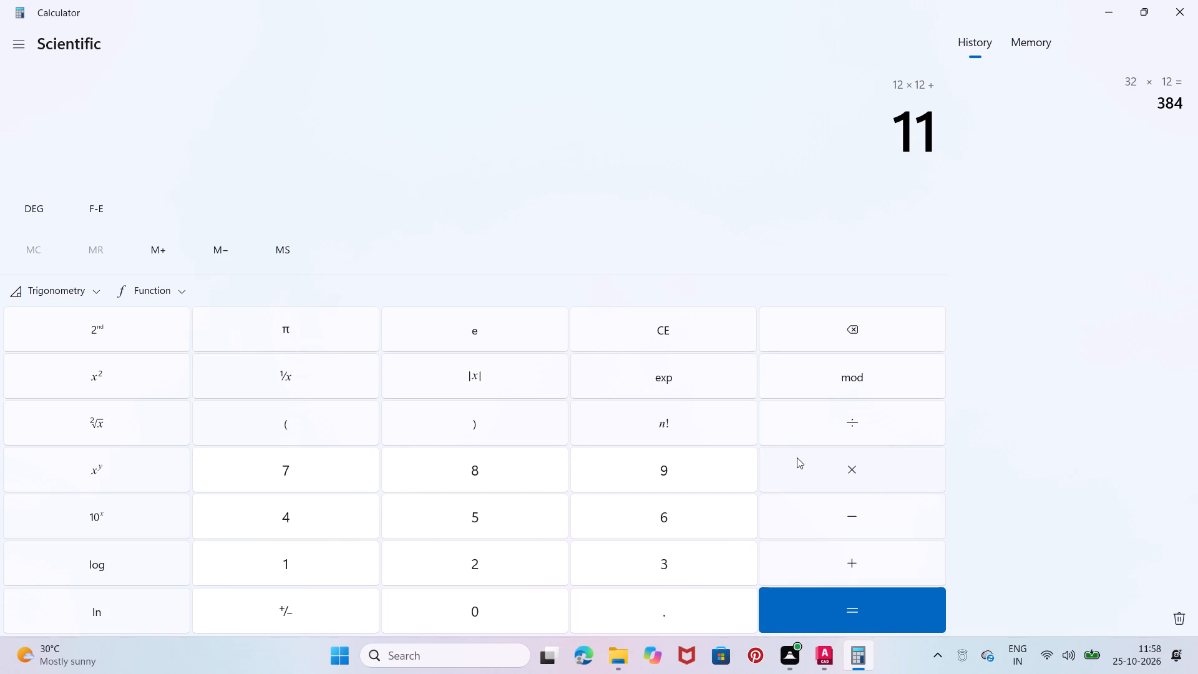
{"action": "left_click", "coordinate": [797, 457]}
{"action": "left_click", "coordinate": [304, 561]}
{"action": "left_click", "coordinate": [461, 560]}
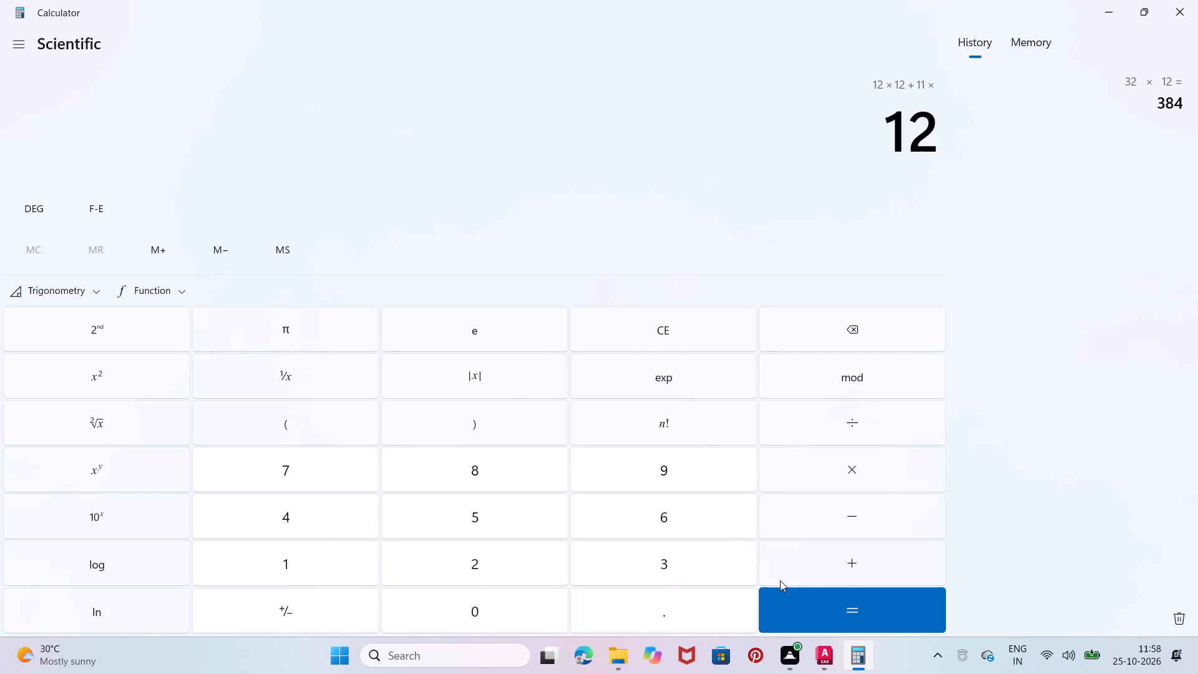
{"action": "left_click", "coordinate": [835, 603]}
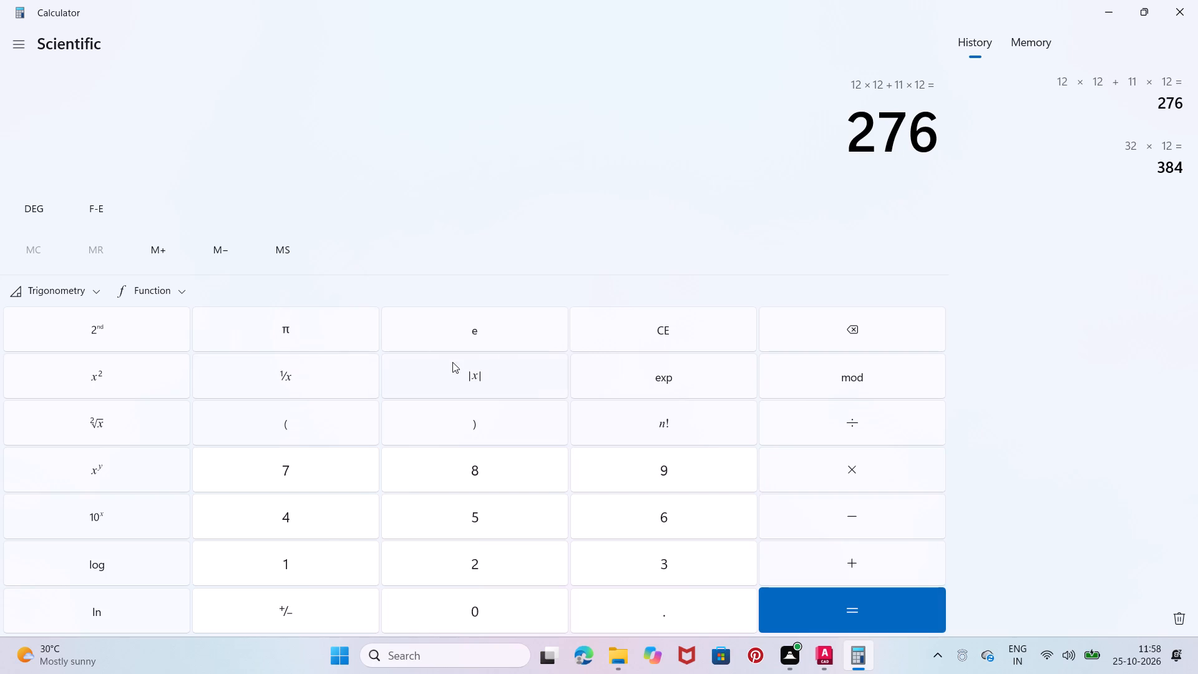
Clear the previous result and calculate 276 − (384).
{"action": "left_click", "coordinate": [611, 337]}
{"action": "left_click", "coordinate": [496, 568]}
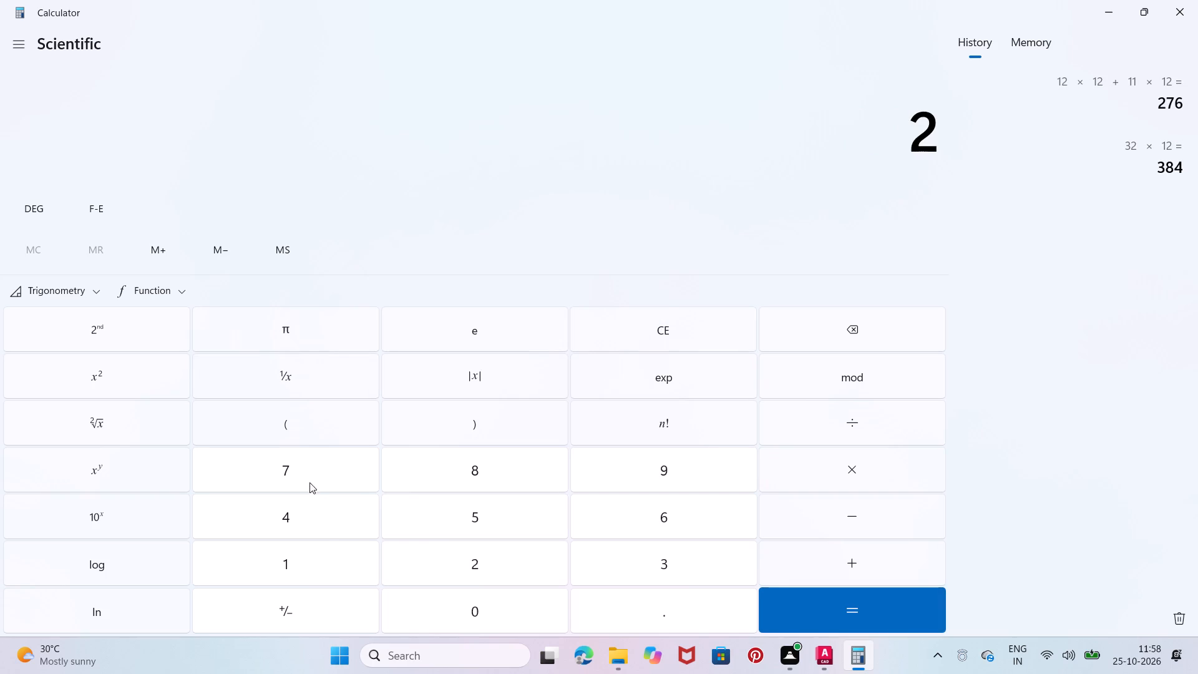
{"action": "left_click", "coordinate": [304, 474]}
{"action": "left_click", "coordinate": [625, 510]}
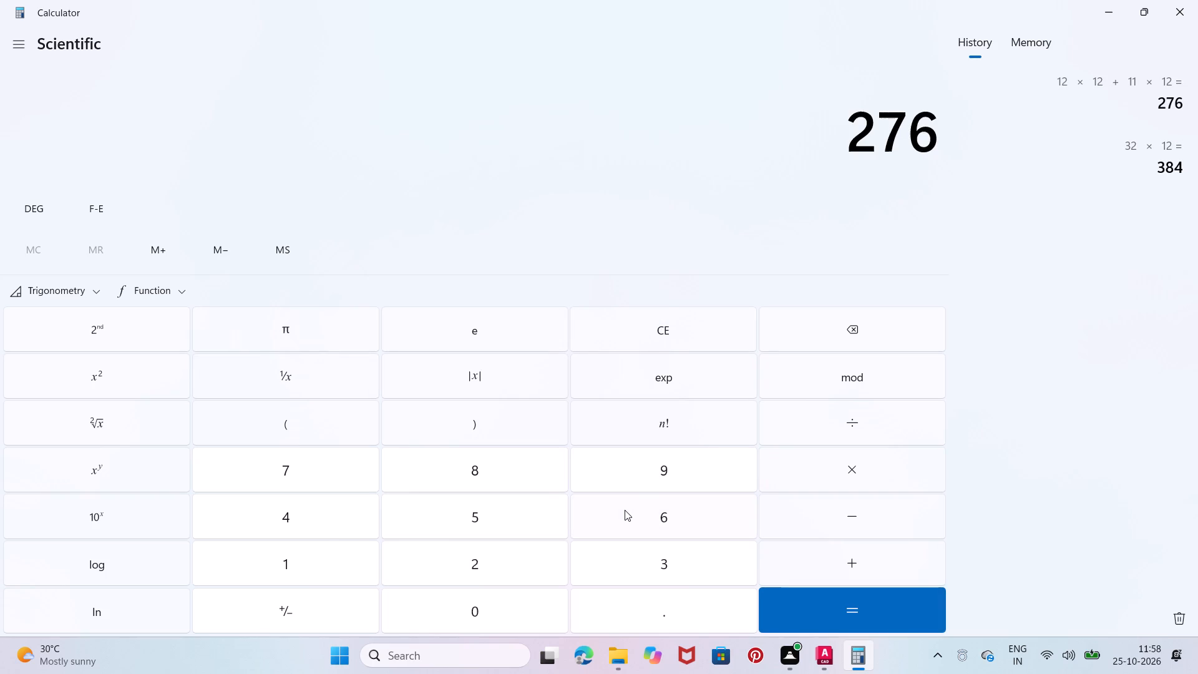
{"action": "left_click", "coordinate": [853, 518]}
{"action": "left_click", "coordinate": [363, 422]}
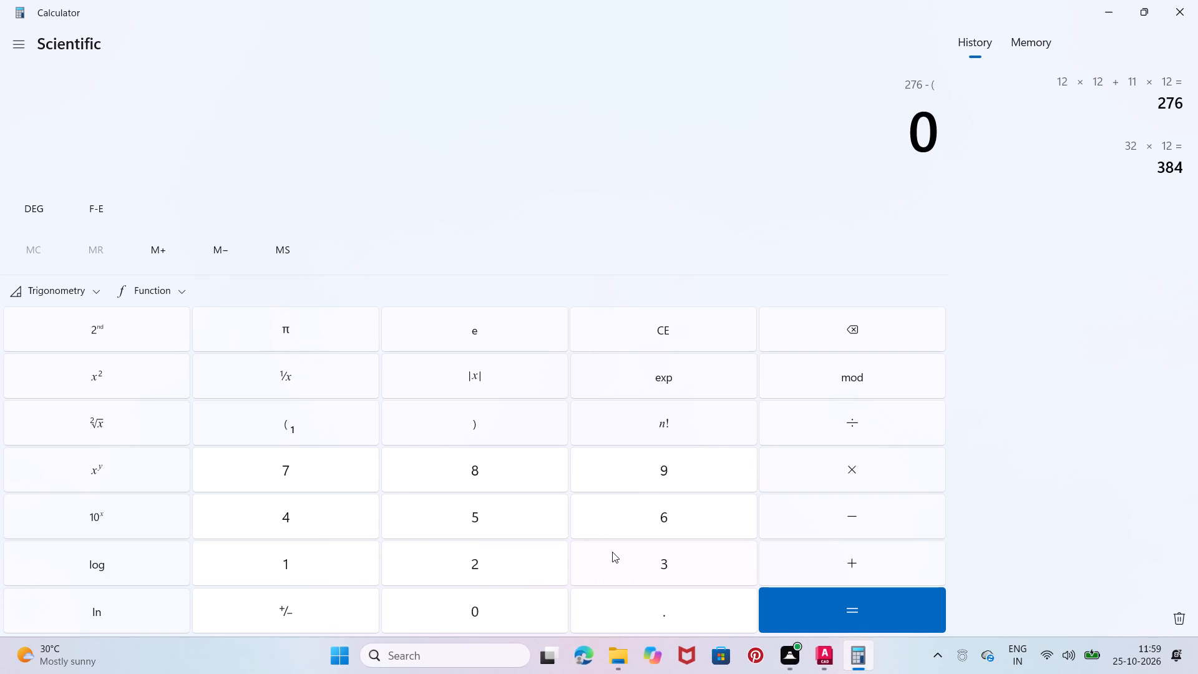
{"action": "left_click", "coordinate": [666, 559]}
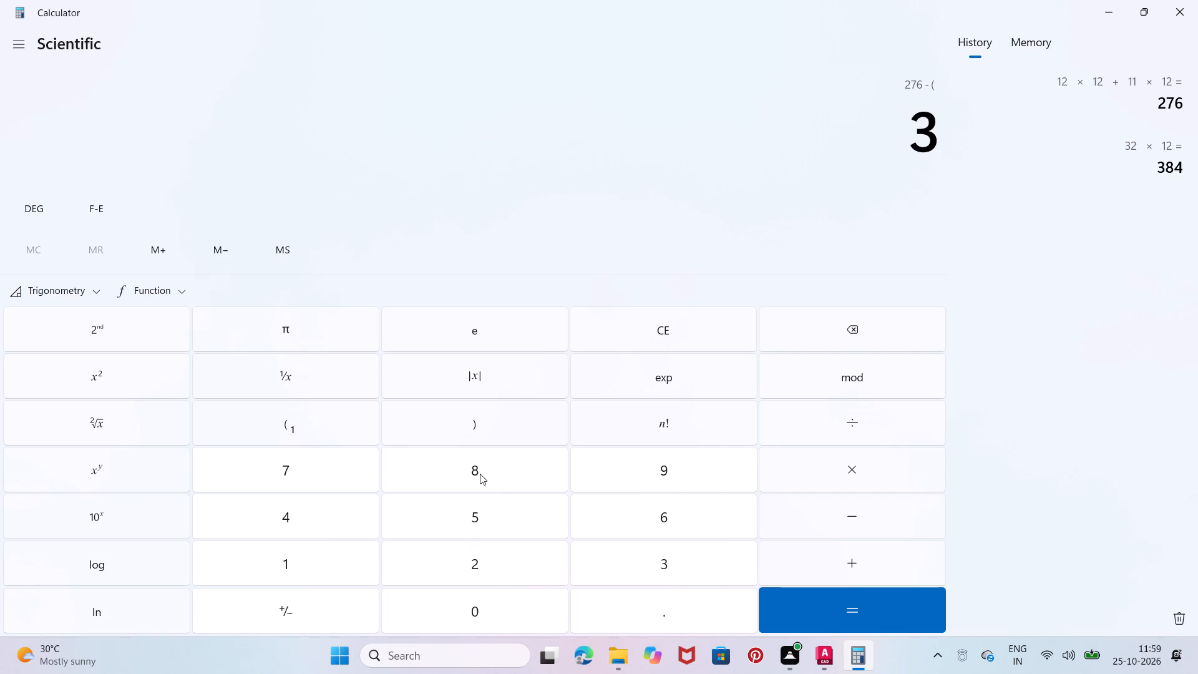
{"action": "left_click", "coordinate": [480, 474]}
{"action": "left_click", "coordinate": [338, 514]}
{"action": "left_click", "coordinate": [443, 422]}
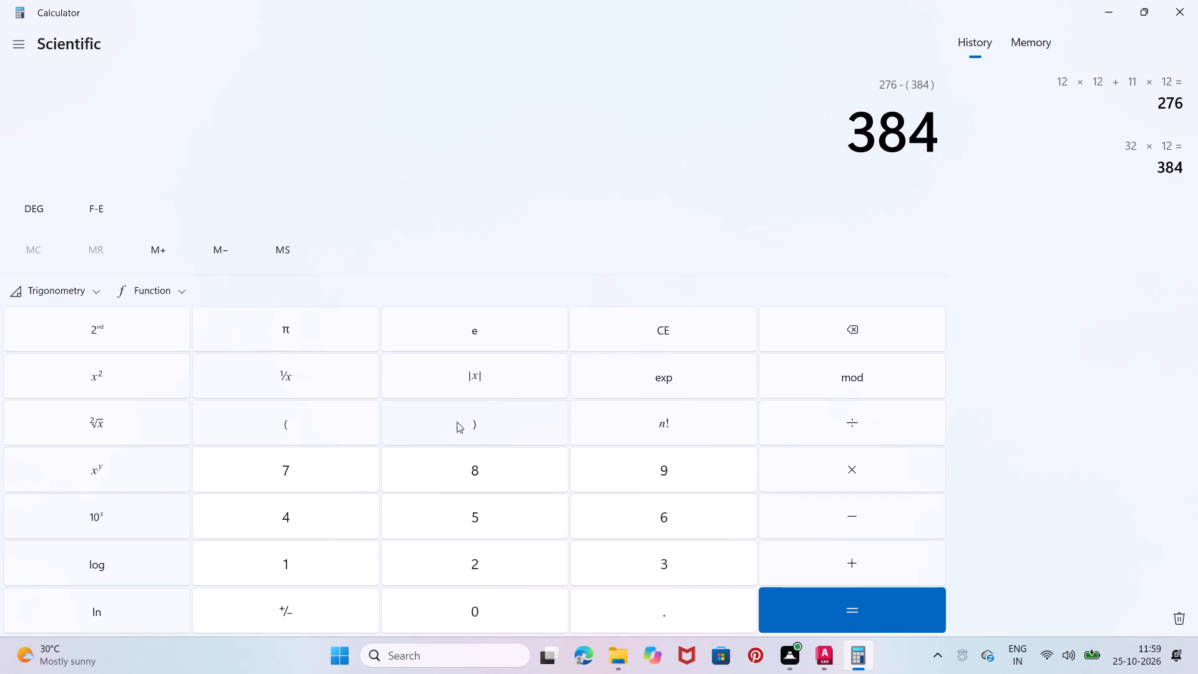
{"action": "left_click", "coordinate": [875, 619]}
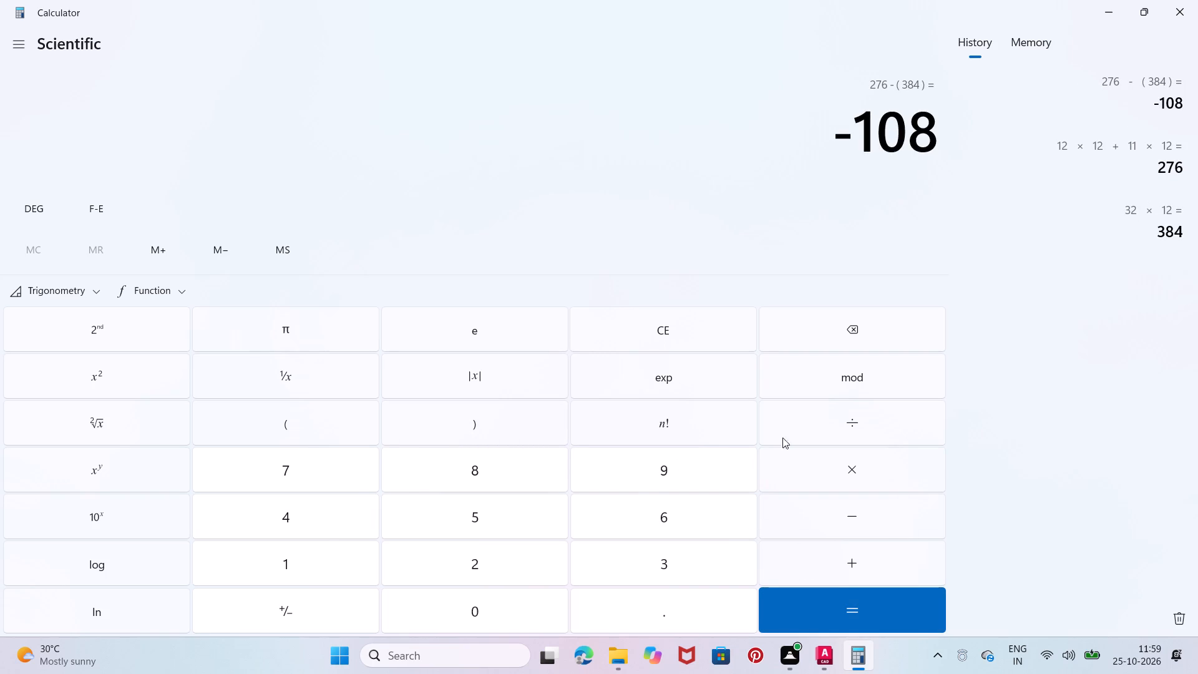
Calculate 108 ÷ 12 to convert the difference to feet, and close Calculator to return to the AutoCAD drawing.
{"action": "left_click", "coordinate": [662, 318]}
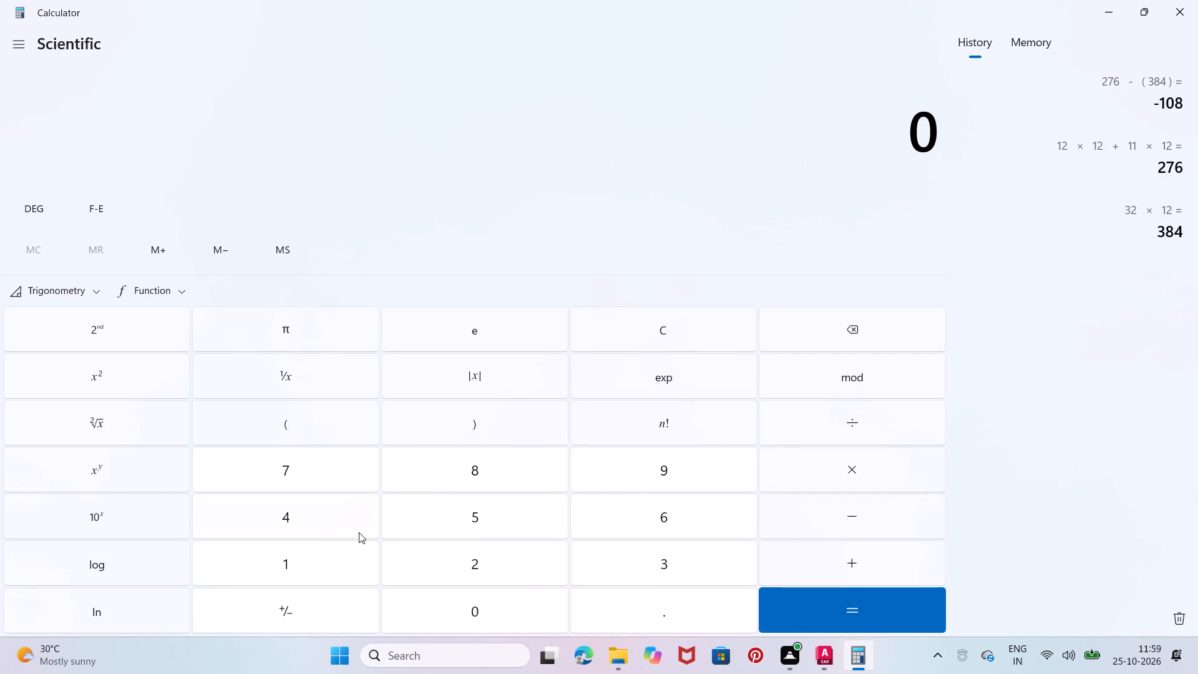
{"action": "left_click", "coordinate": [303, 574]}
{"action": "left_click", "coordinate": [495, 622]}
{"action": "left_click", "coordinate": [510, 459]}
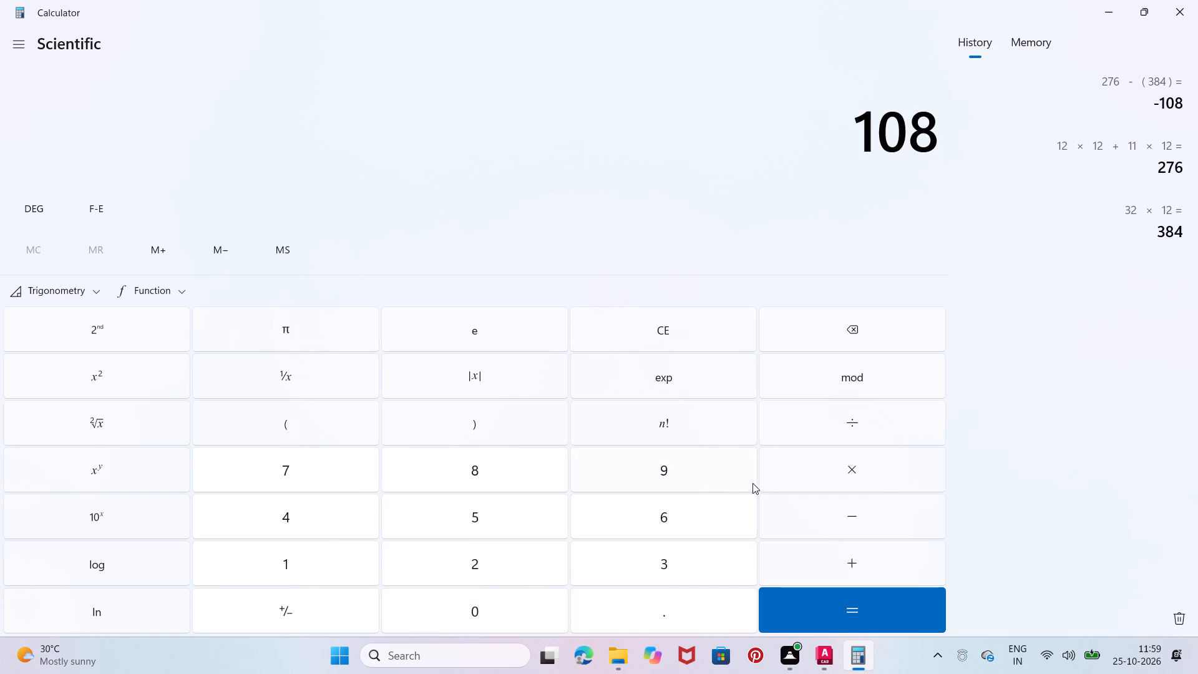
{"action": "left_click", "coordinate": [828, 429]}
{"action": "left_click", "coordinate": [343, 575]}
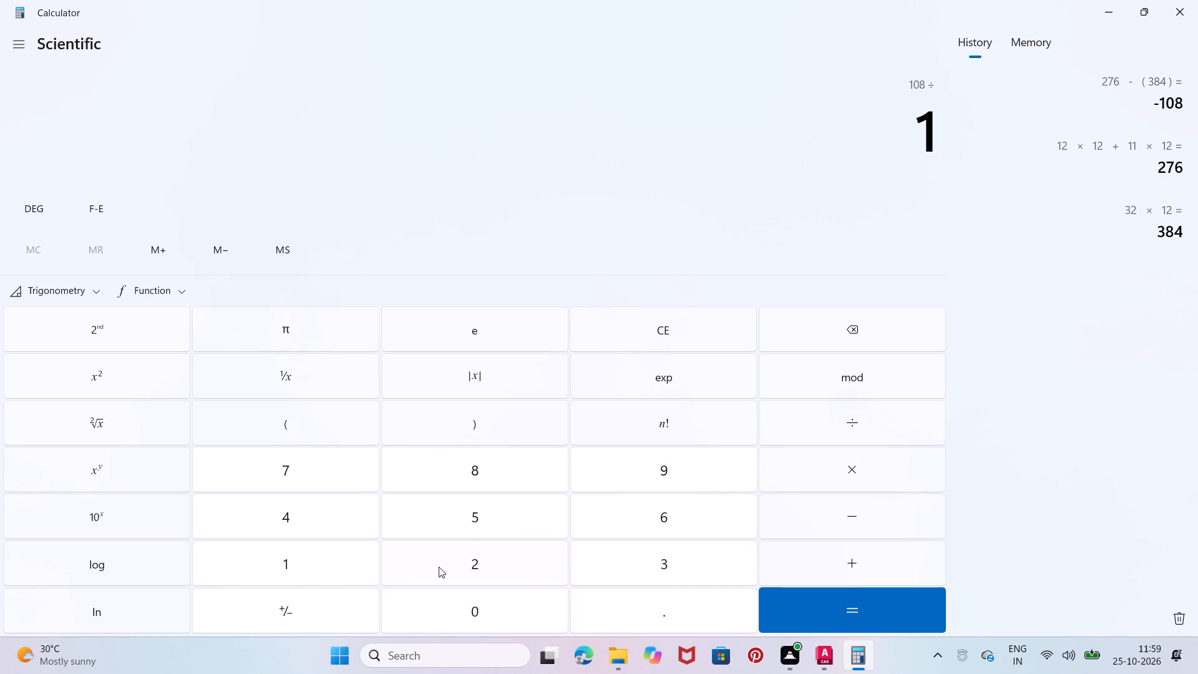
{"action": "left_click", "coordinate": [472, 566]}
{"action": "left_click", "coordinate": [801, 608]}
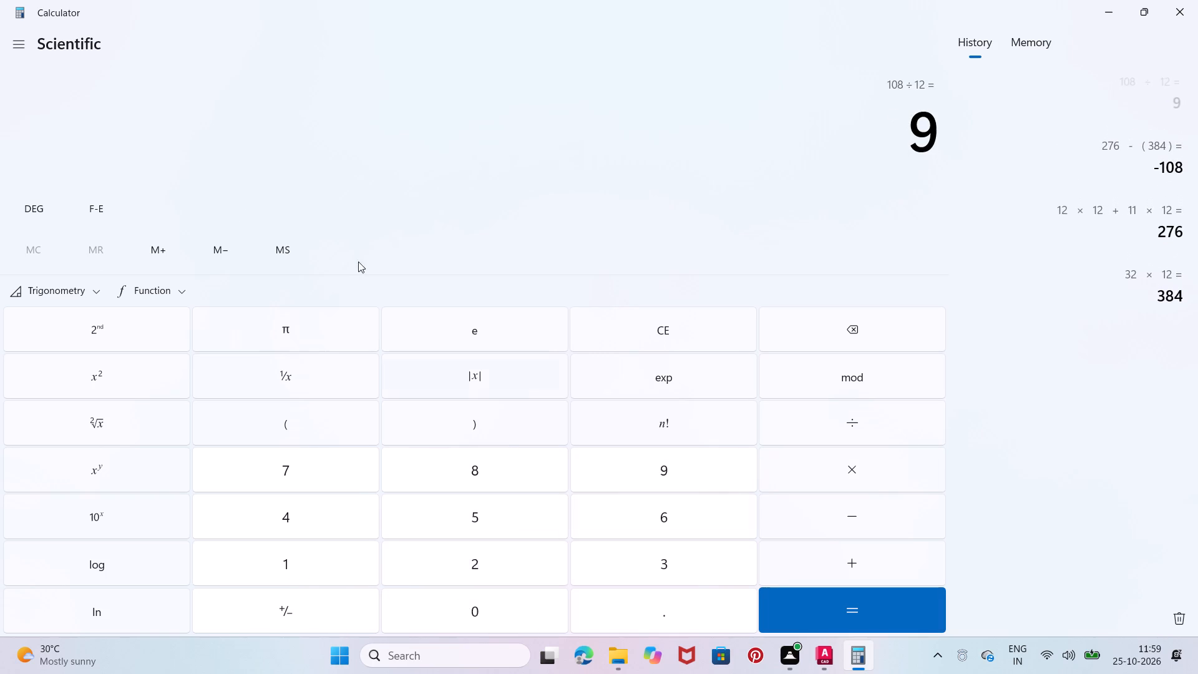
{"action": "left_click", "coordinate": [1172, 17]}
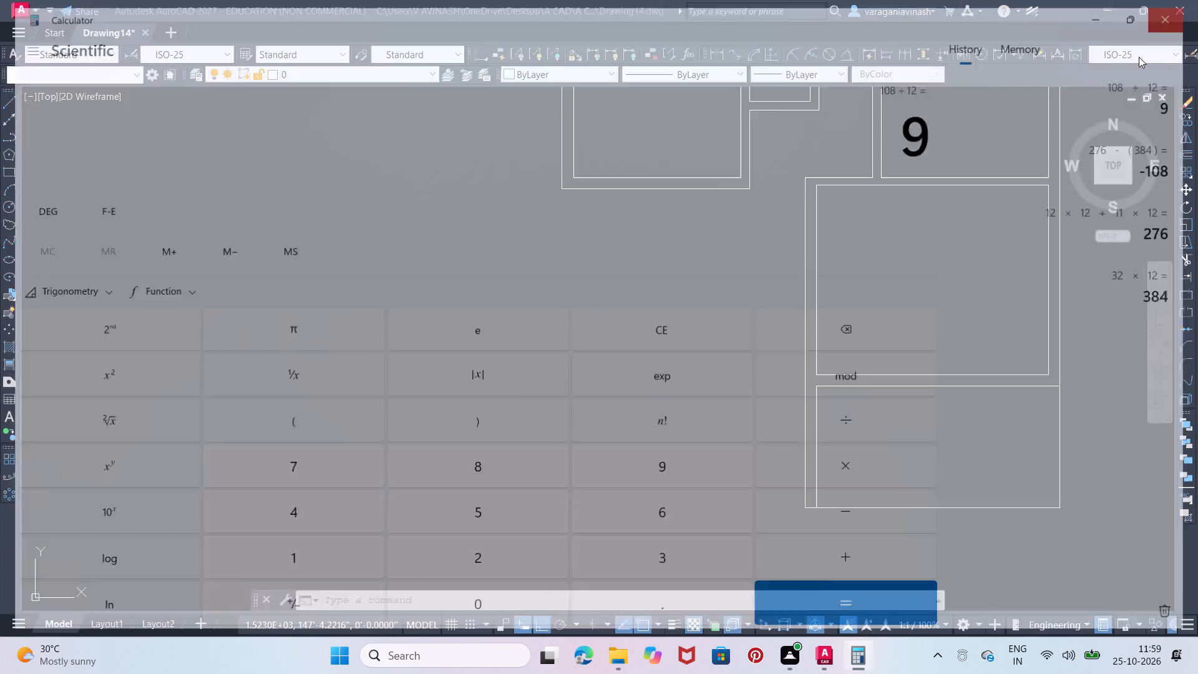
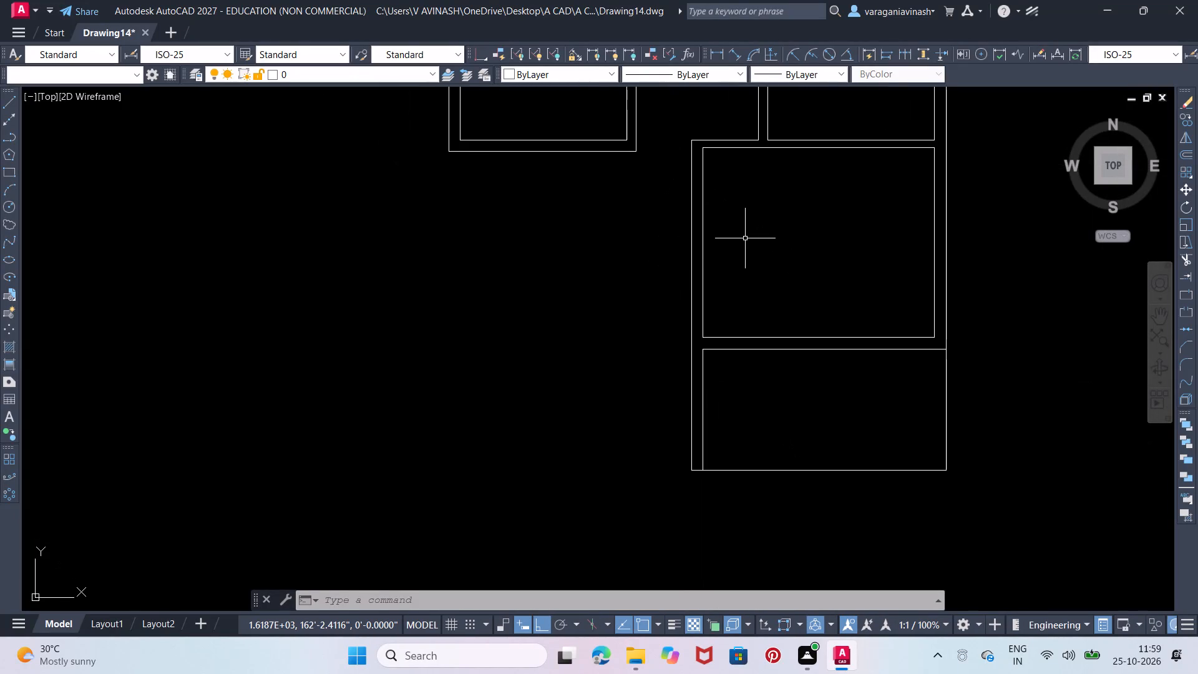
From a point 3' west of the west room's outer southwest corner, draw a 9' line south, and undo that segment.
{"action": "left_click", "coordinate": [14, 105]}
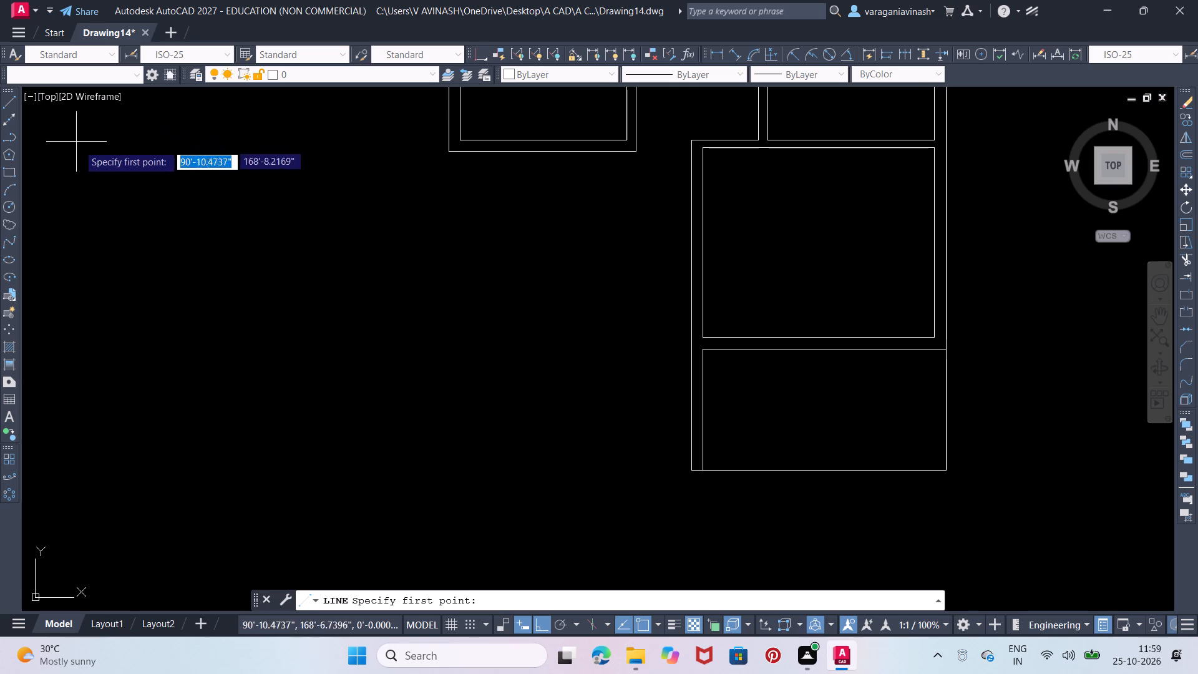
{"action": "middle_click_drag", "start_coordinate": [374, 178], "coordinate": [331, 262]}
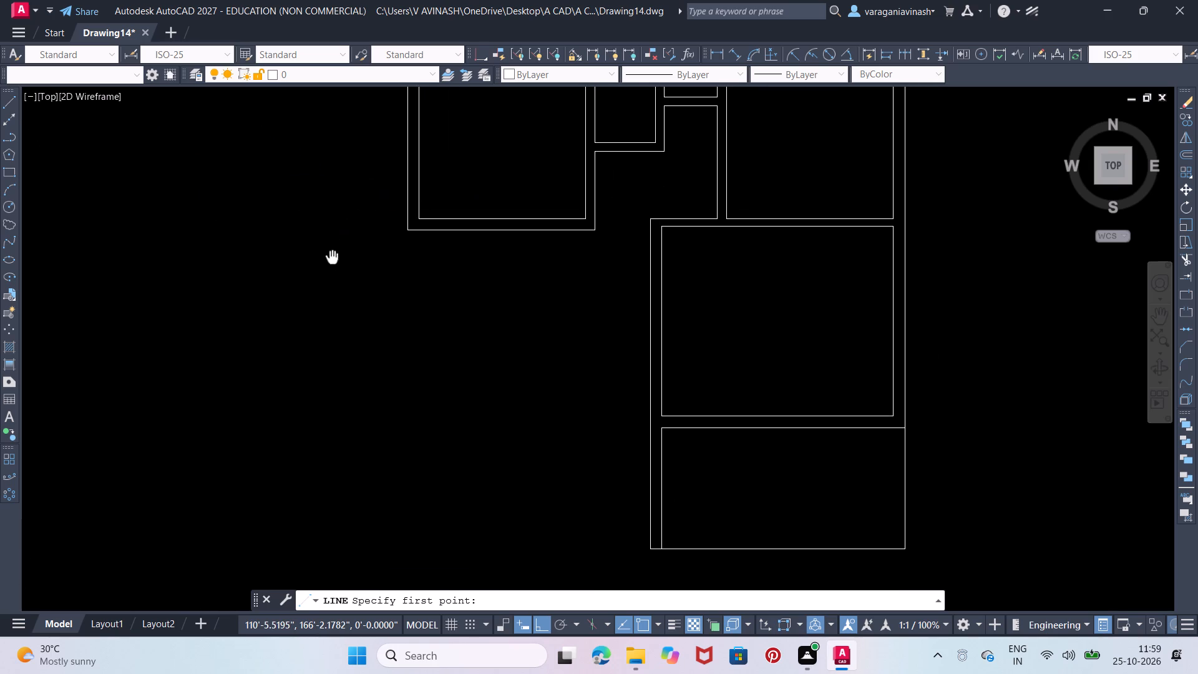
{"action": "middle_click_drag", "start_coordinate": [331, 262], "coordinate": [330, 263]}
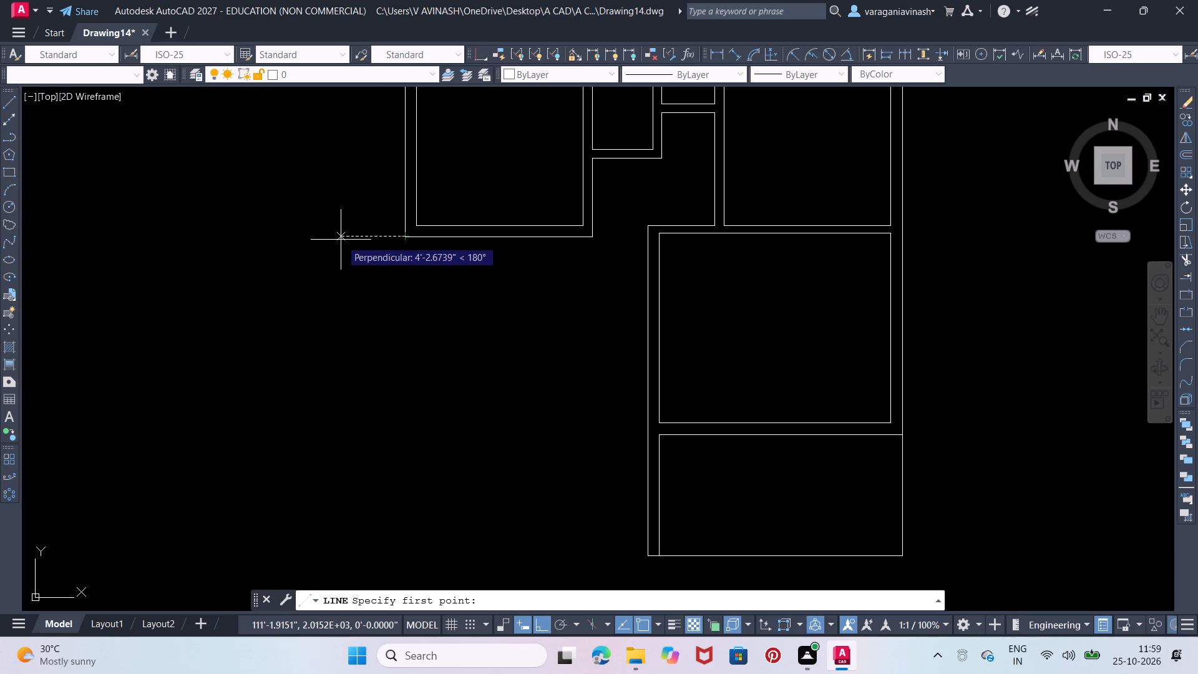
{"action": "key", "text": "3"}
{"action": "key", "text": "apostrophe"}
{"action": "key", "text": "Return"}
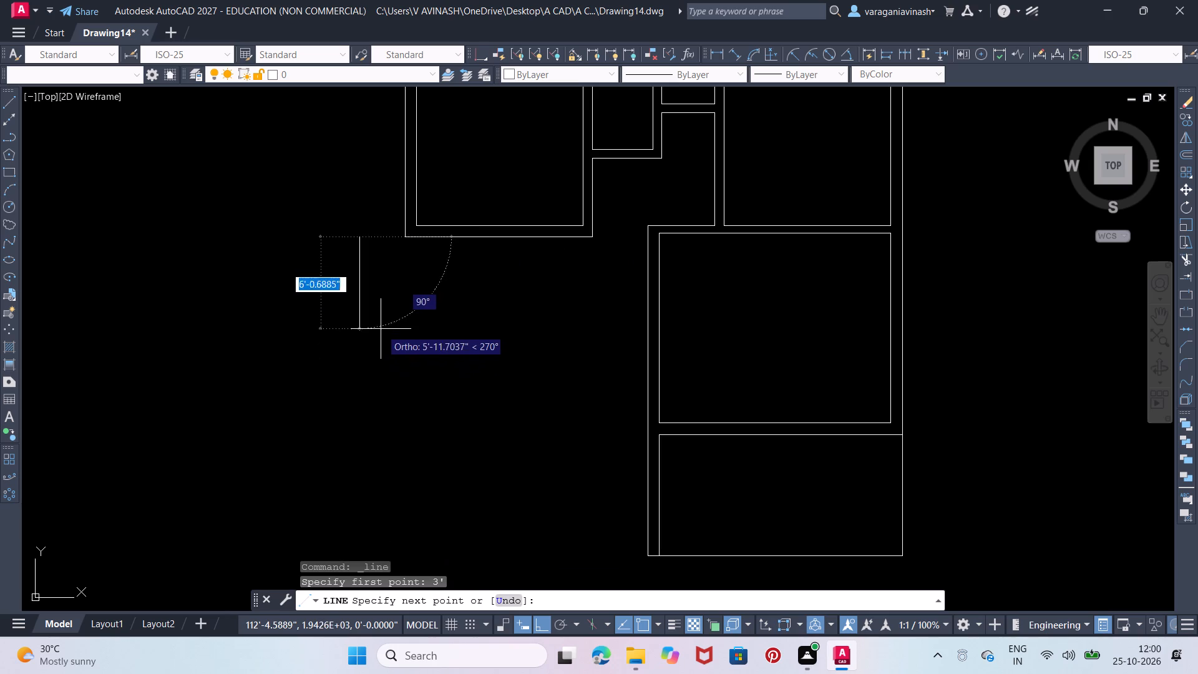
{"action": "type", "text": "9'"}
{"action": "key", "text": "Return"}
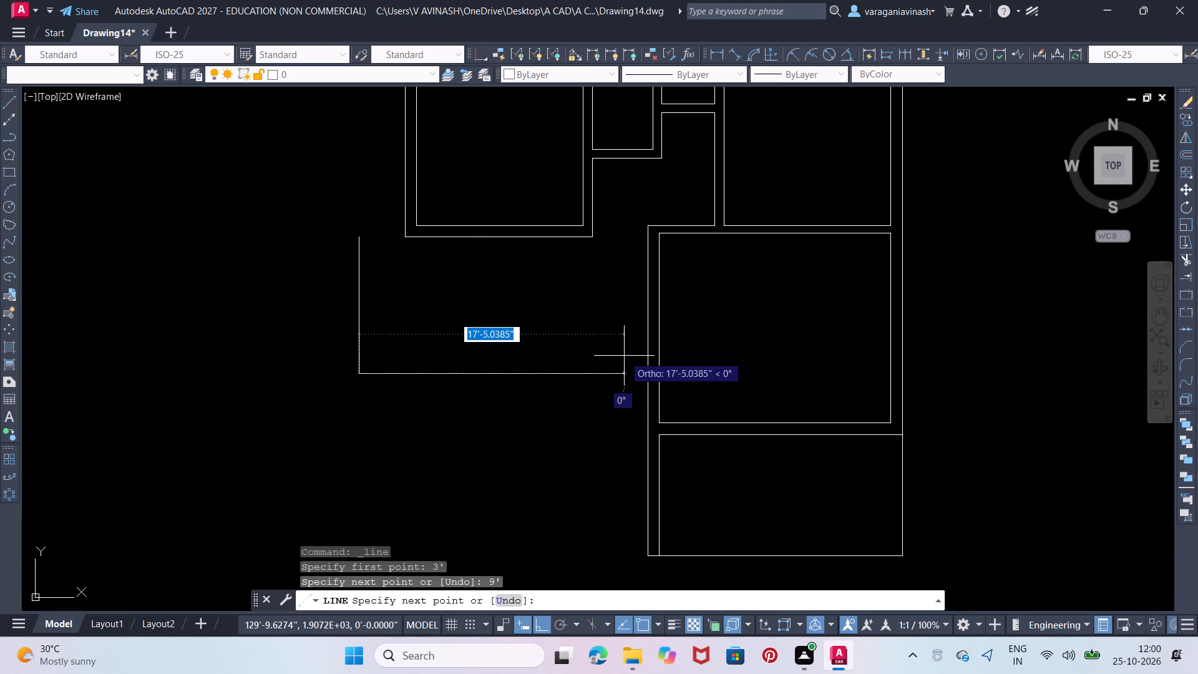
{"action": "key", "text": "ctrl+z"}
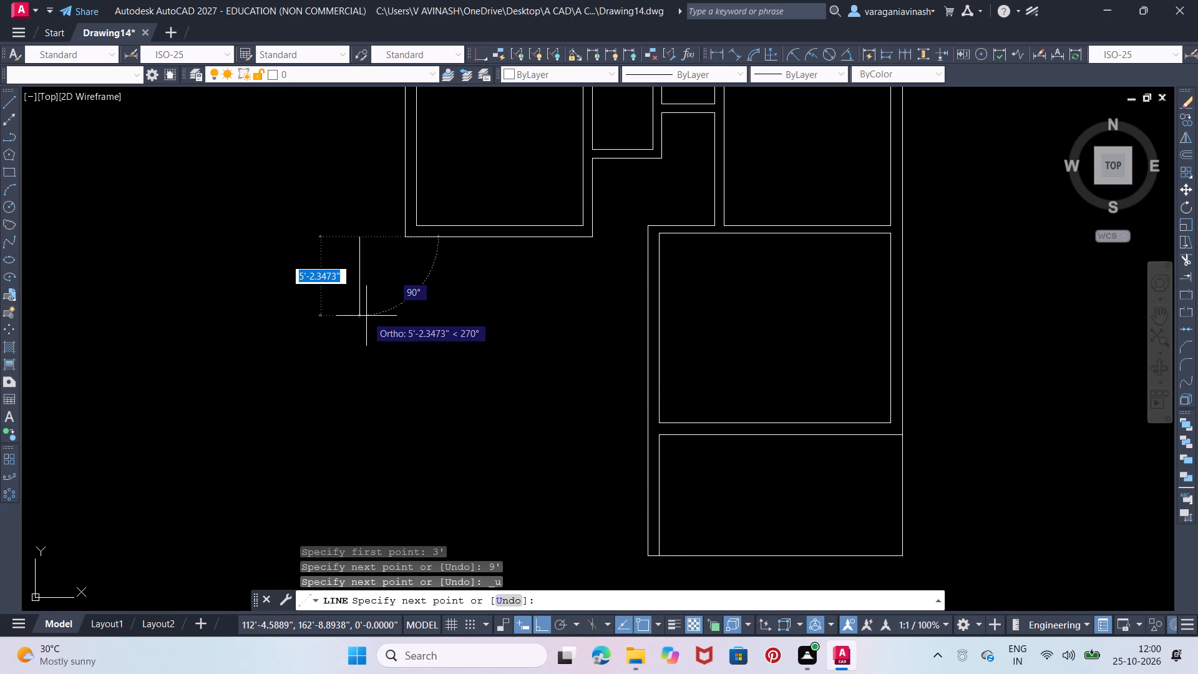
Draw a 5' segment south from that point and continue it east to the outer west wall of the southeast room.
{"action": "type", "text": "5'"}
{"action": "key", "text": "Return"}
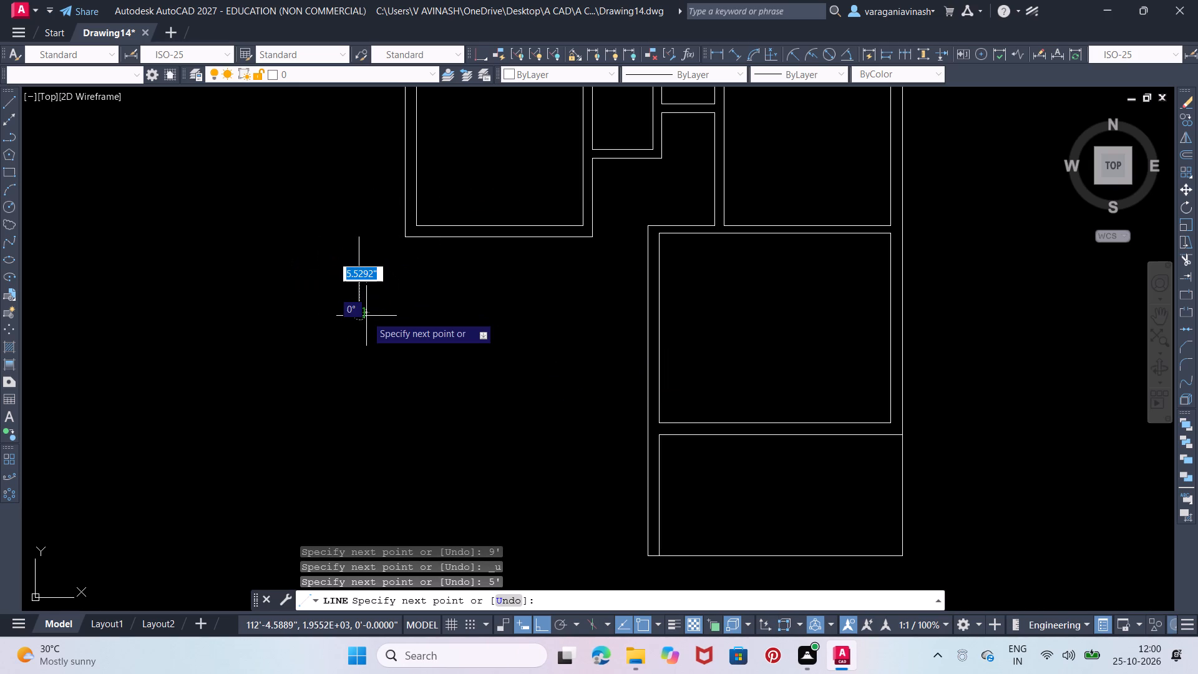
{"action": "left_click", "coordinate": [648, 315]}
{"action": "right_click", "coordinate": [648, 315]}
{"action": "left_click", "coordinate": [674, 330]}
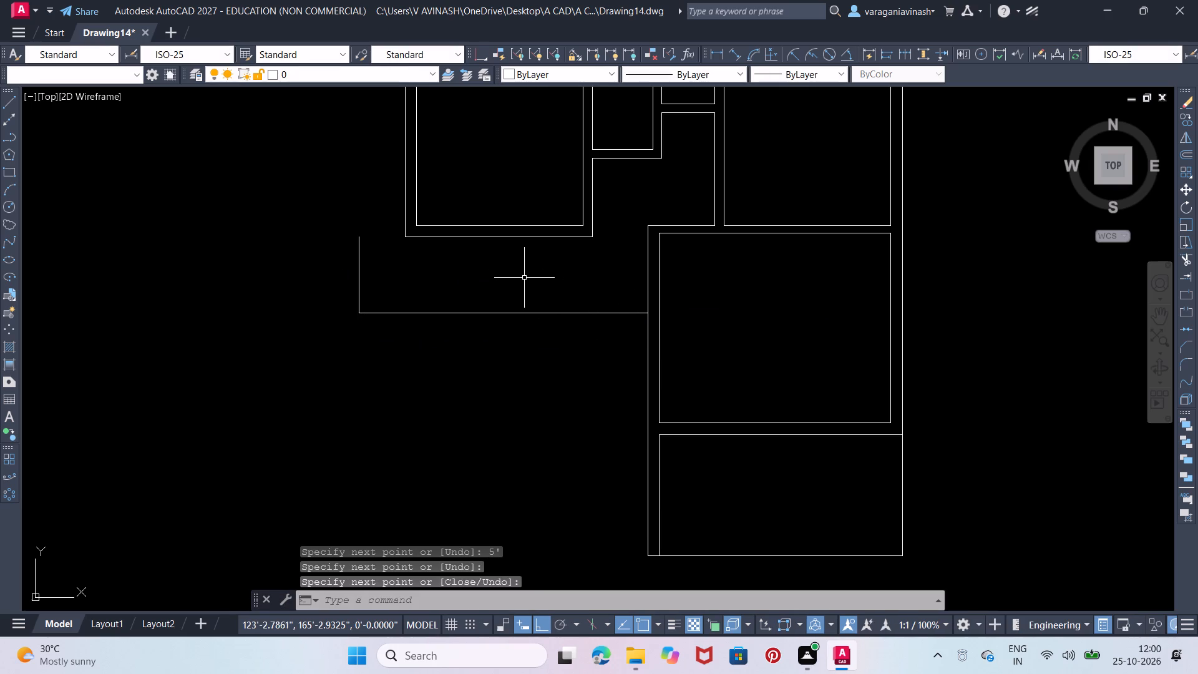
Stretch the west room's outer south wall line 3' west to meet the top of the 5' vertical line.
{"action": "left_click", "coordinate": [411, 238]}
{"action": "left_click", "coordinate": [404, 233]}
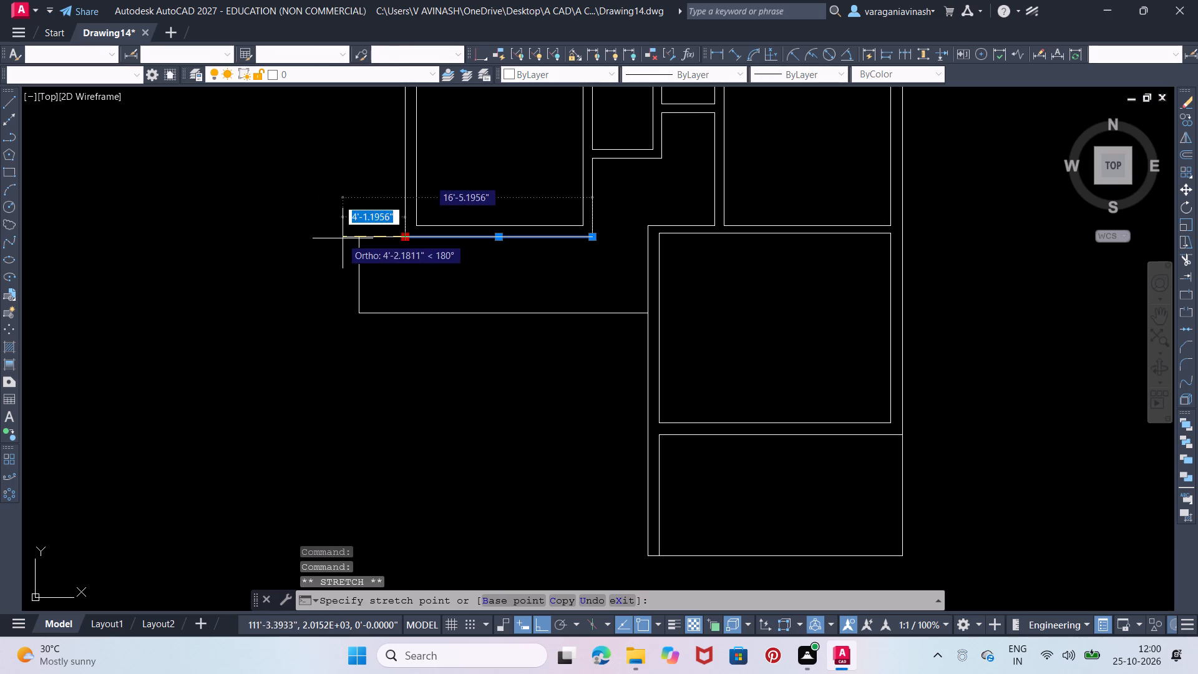
{"action": "left_click", "coordinate": [358, 238]}
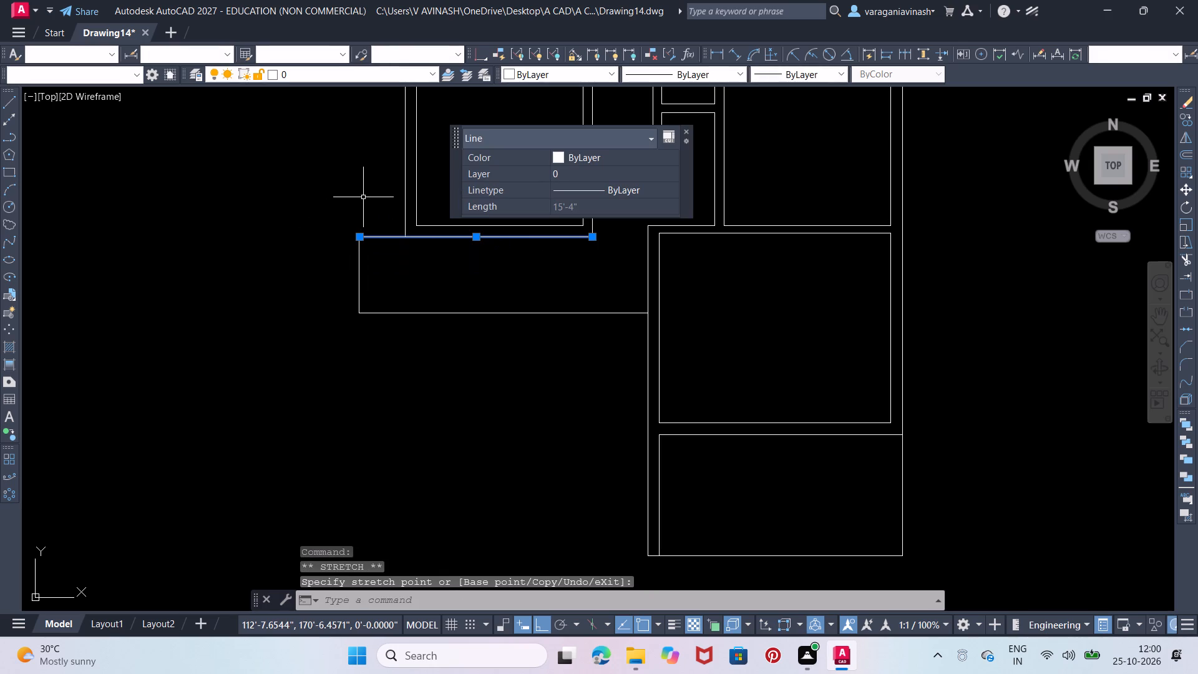
{"action": "key", "text": "Escape"}
{"action": "key", "text": "Escape"}
Offset the stretched south wall line 0'9 north and the 5' vertical line 0'9 west.
{"action": "key", "text": "o"}
{"action": "key", "text": "Return"}
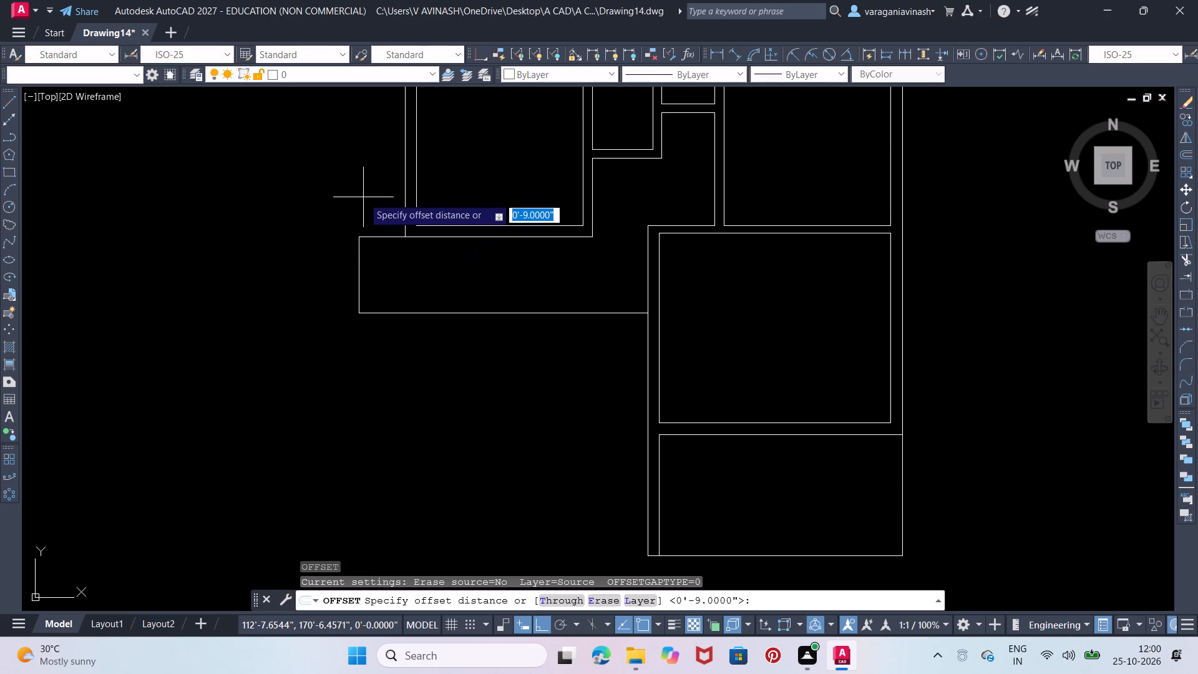
{"action": "type", "text": "0'9"}
{"action": "key", "text": "Return"}
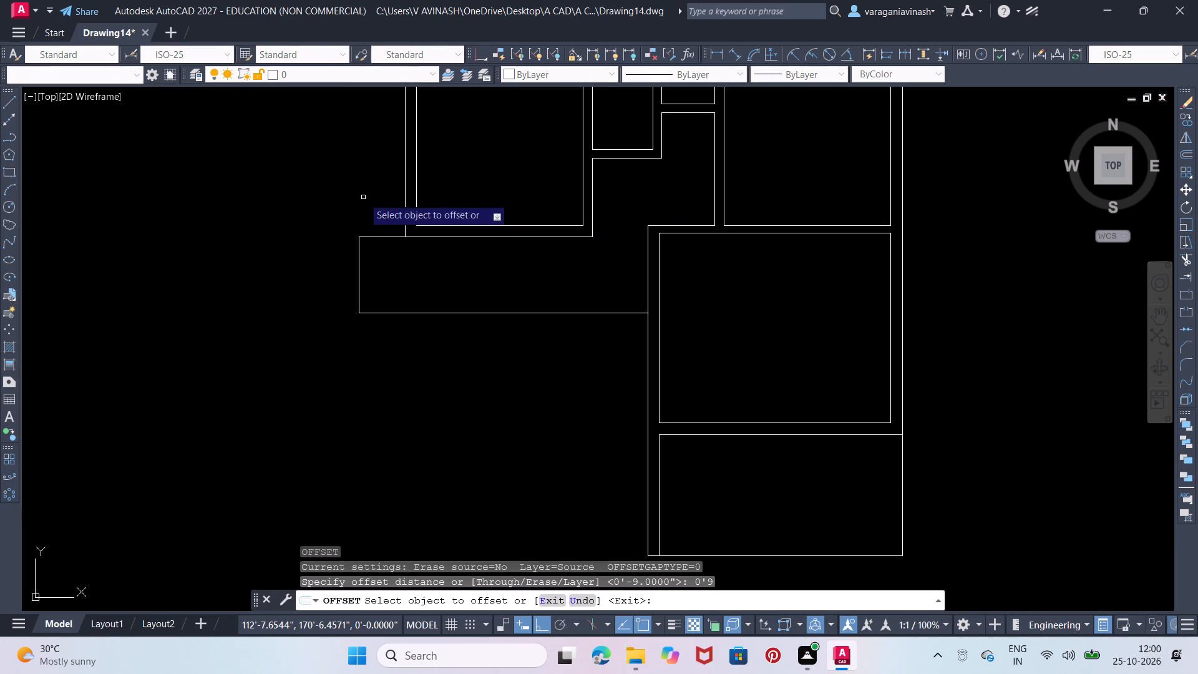
{"action": "left_click", "coordinate": [377, 235]}
{"action": "left_click", "coordinate": [376, 228]}
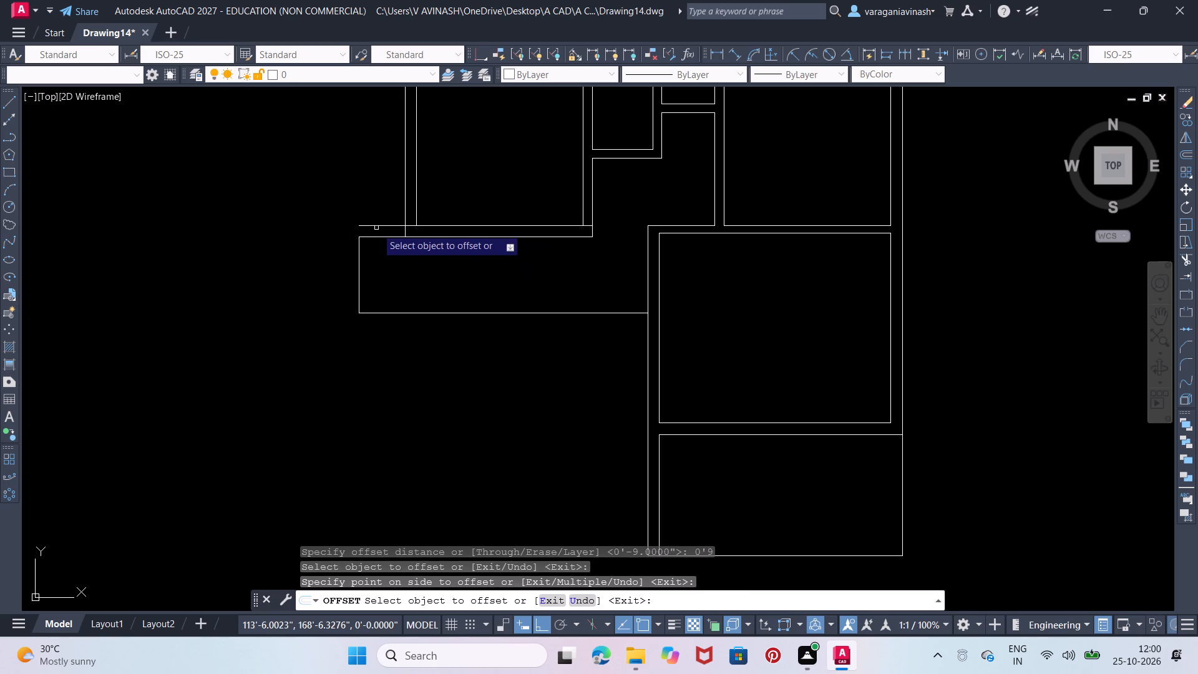
{"action": "left_click", "coordinate": [358, 247]}
{"action": "left_click", "coordinate": [348, 256]}
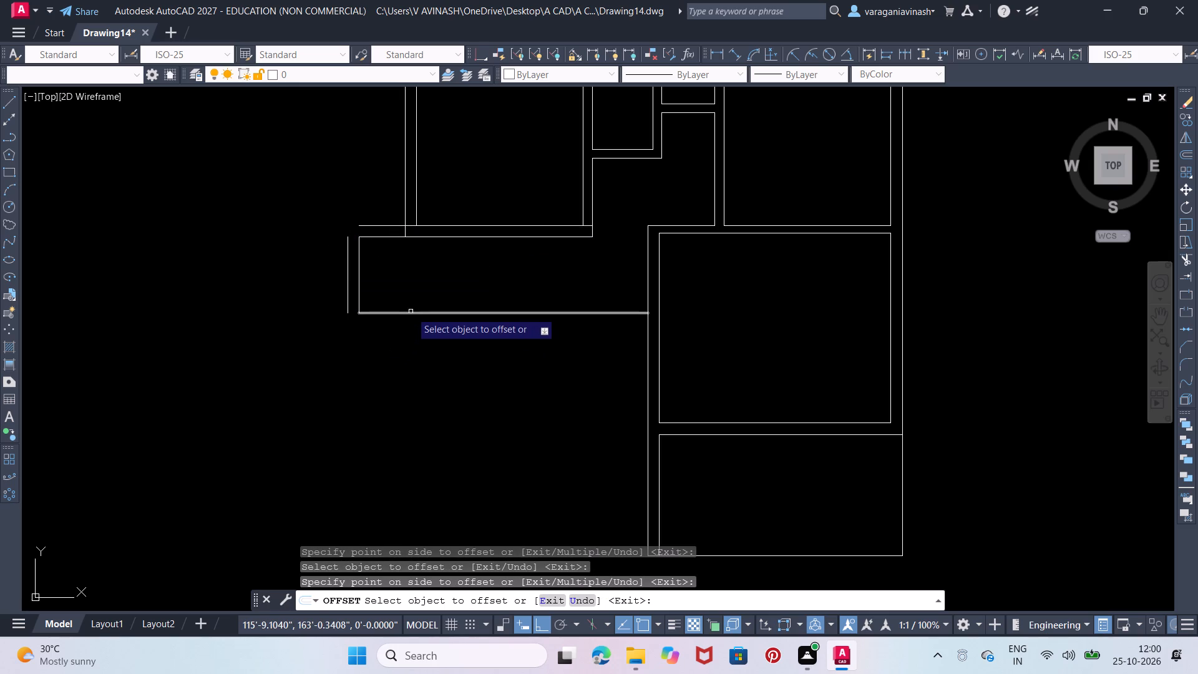
{"action": "scroll", "coordinate": [490, 317], "scroll_direction": "up", "scroll_amount": 1}
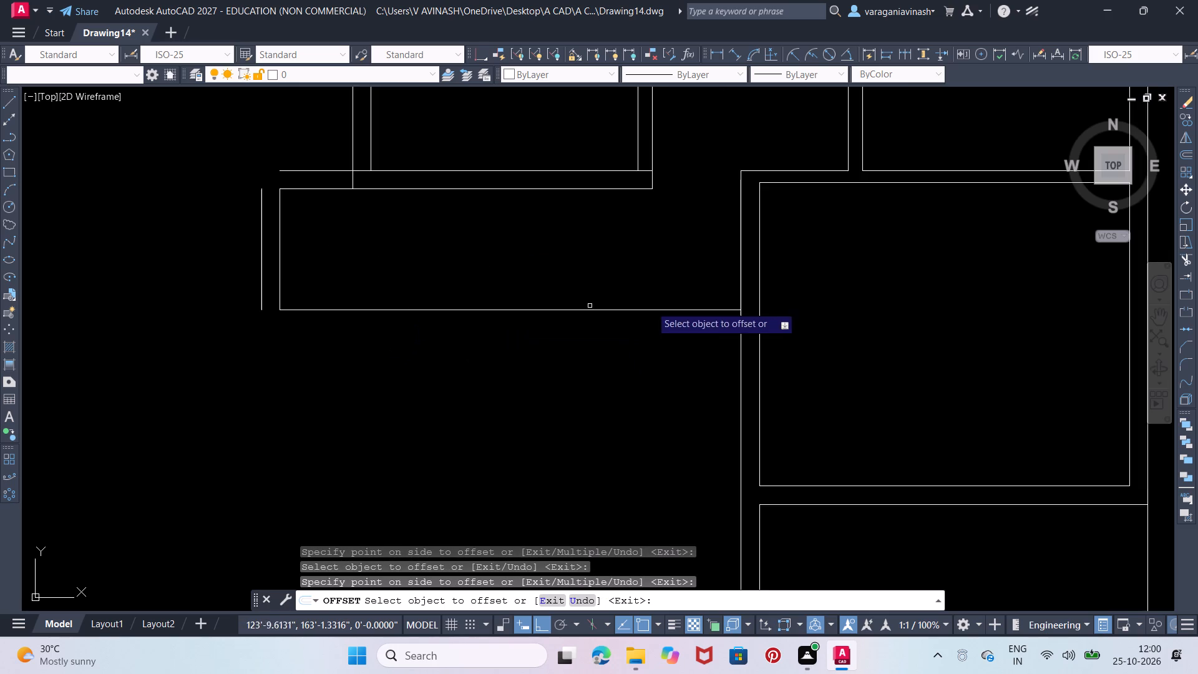
{"action": "middle_click_drag", "start_coordinate": [715, 306], "coordinate": [688, 323]}
{"action": "key", "text": "Escape"}
{"action": "key", "text": "Escape"}
Check the distance from the southeast room's inner northwest corner down to its west wall's midpoint using a temporary line.
{"action": "left_click", "coordinate": [7, 105]}
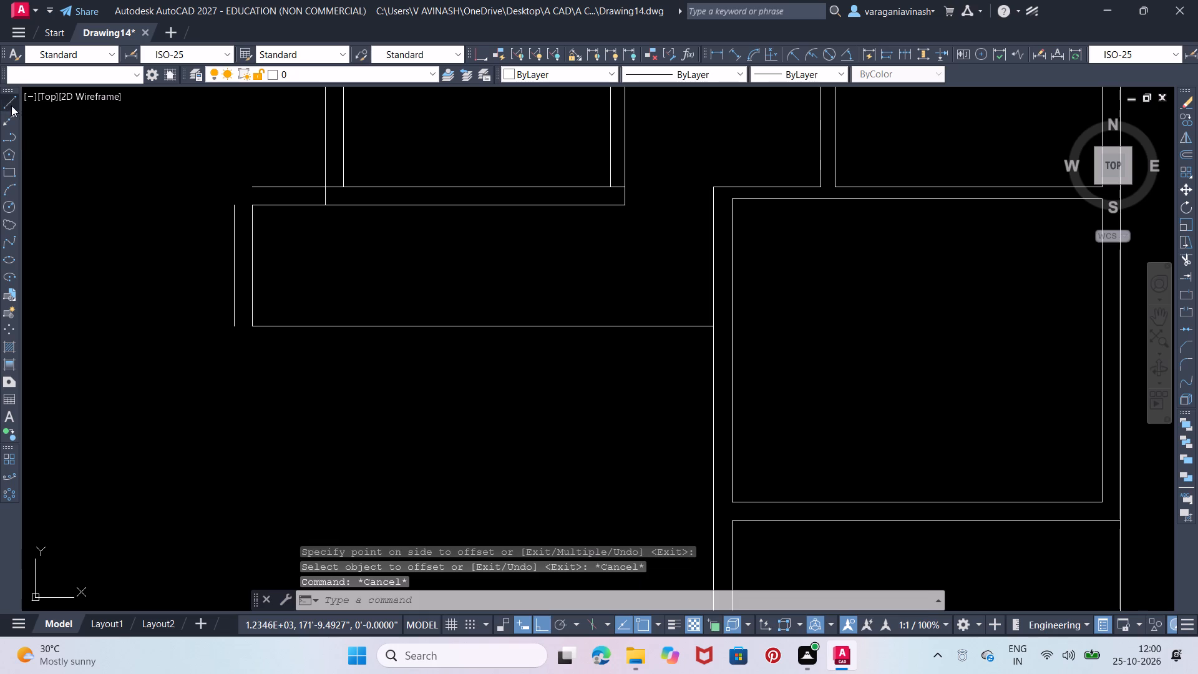
{"action": "left_click", "coordinate": [733, 204]}
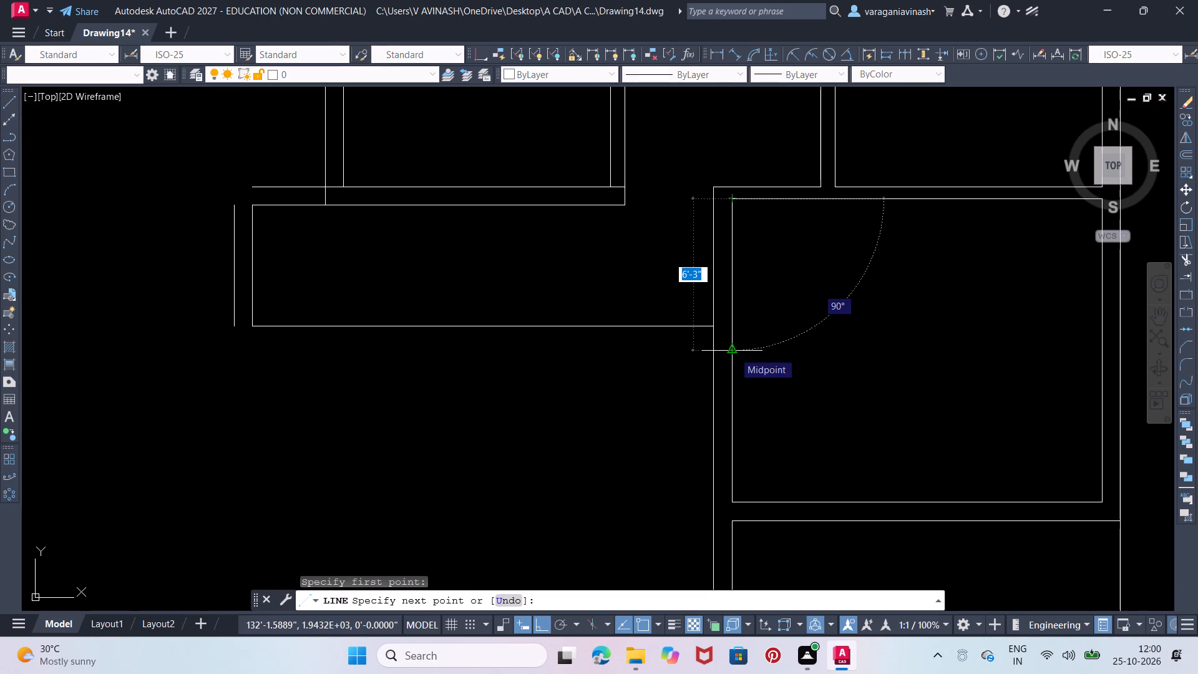
{"action": "key", "text": "Escape"}
{"action": "key", "text": "Escape"}
Erase the long horizontal line below the west room and the two short vertical lines at its west end.
{"action": "left_click", "coordinate": [572, 337]}
{"action": "left_click", "coordinate": [530, 311]}
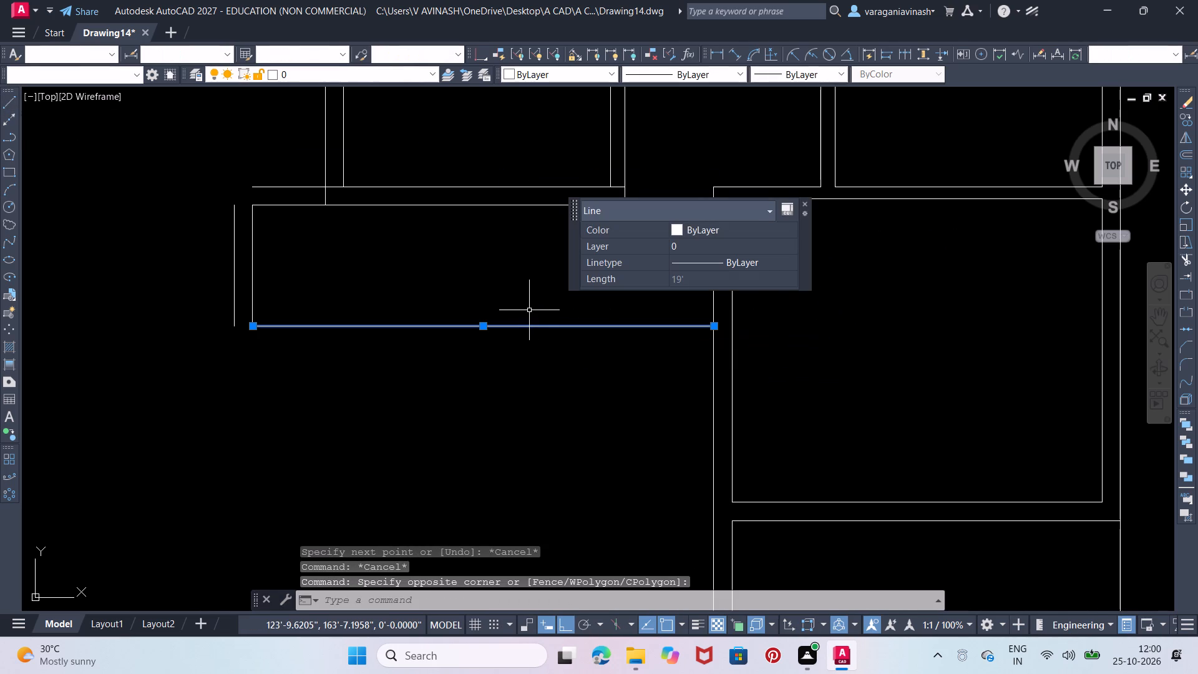
{"action": "key", "text": "Delete"}
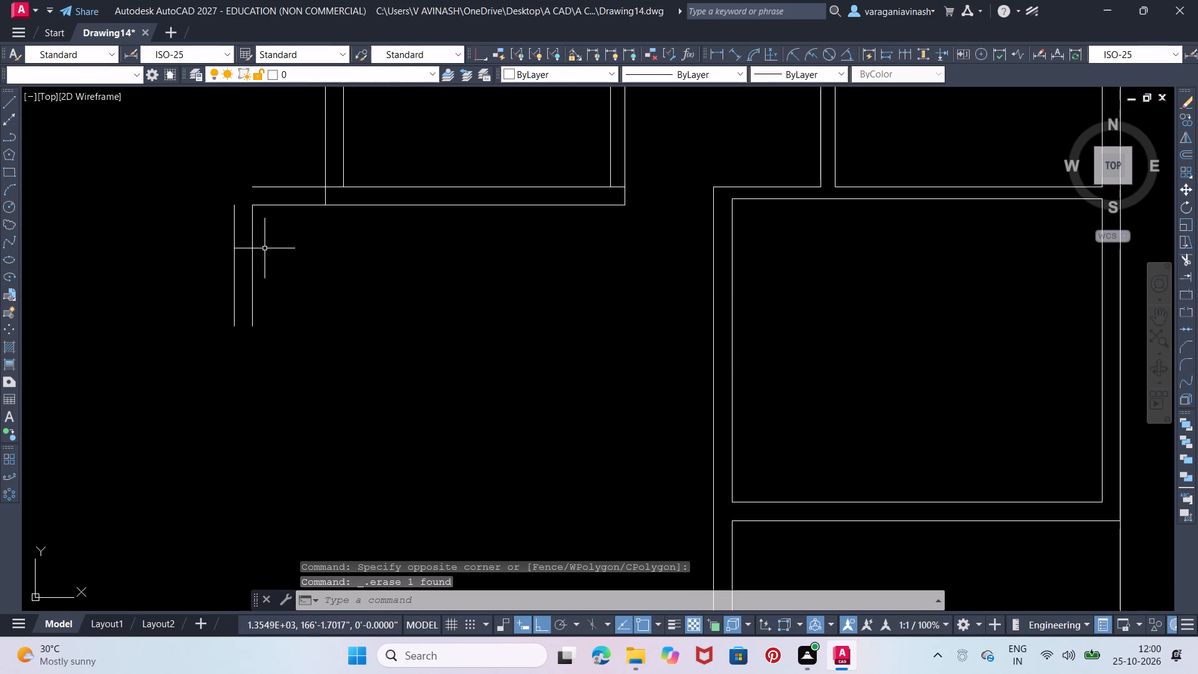
{"action": "left_click", "coordinate": [251, 238]}
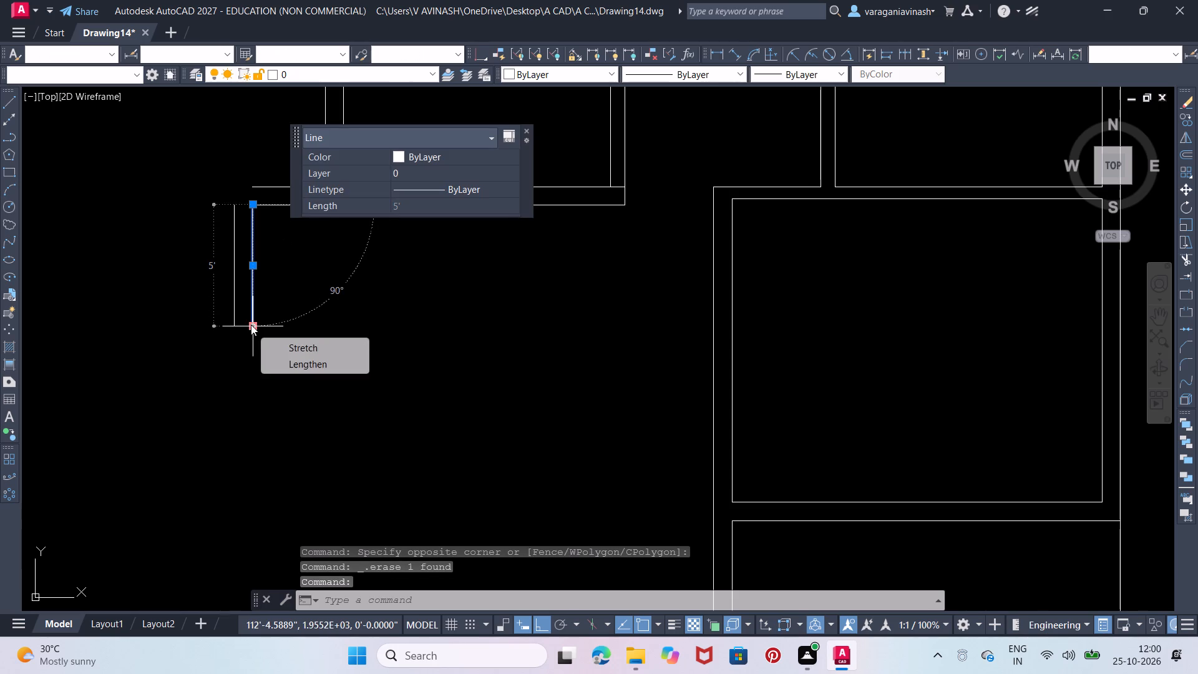
{"action": "left_click", "coordinate": [295, 311]}
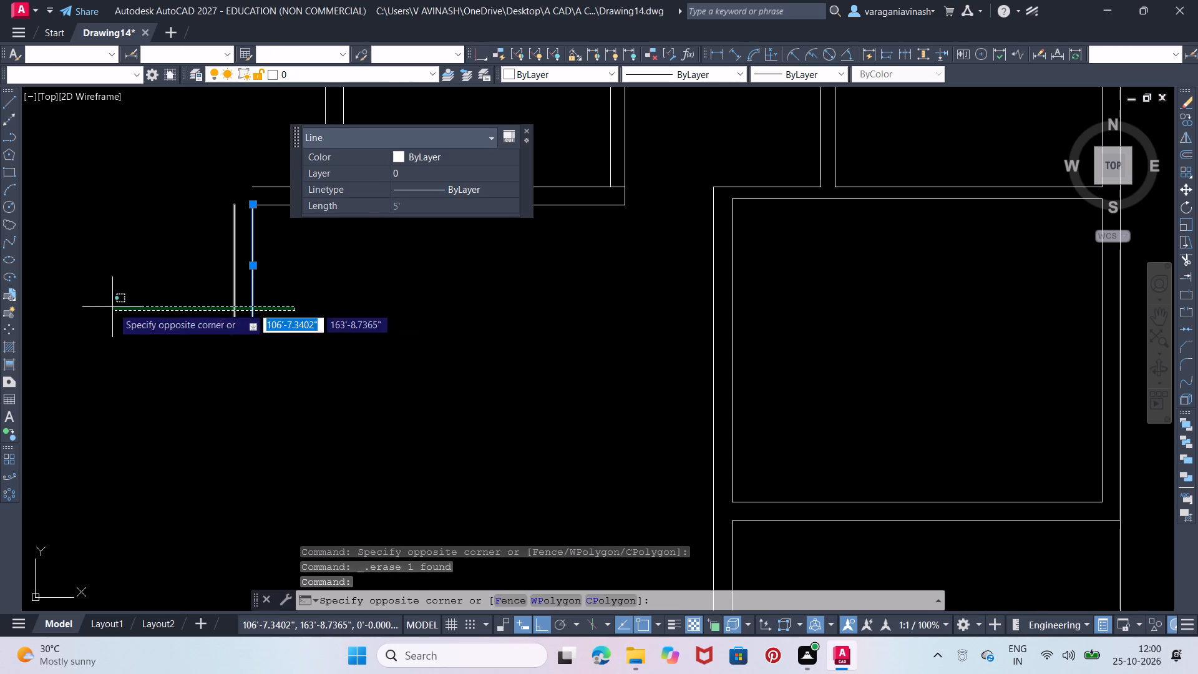
{"action": "left_click", "coordinate": [111, 307]}
{"action": "key", "text": "Delete"}
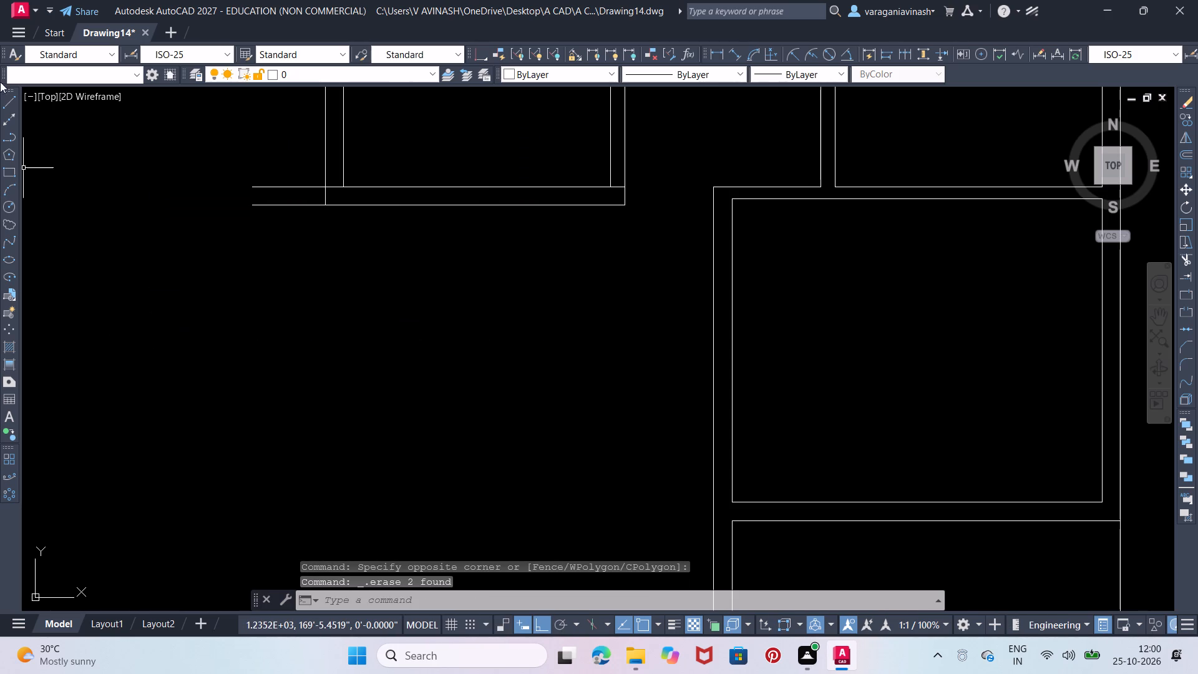
Draw a line 6'3 south from the stretched wall's west end and east to the southeast room's outer west wall.
{"action": "left_click", "coordinate": [13, 103]}
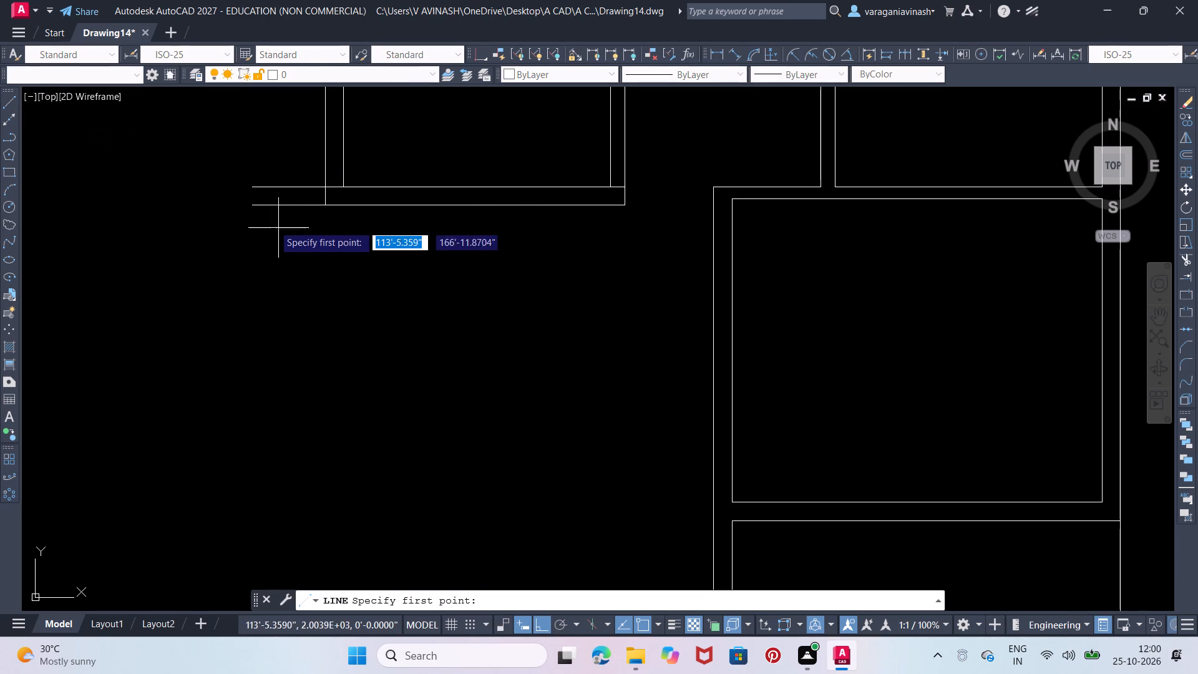
{"action": "left_click", "coordinate": [252, 210]}
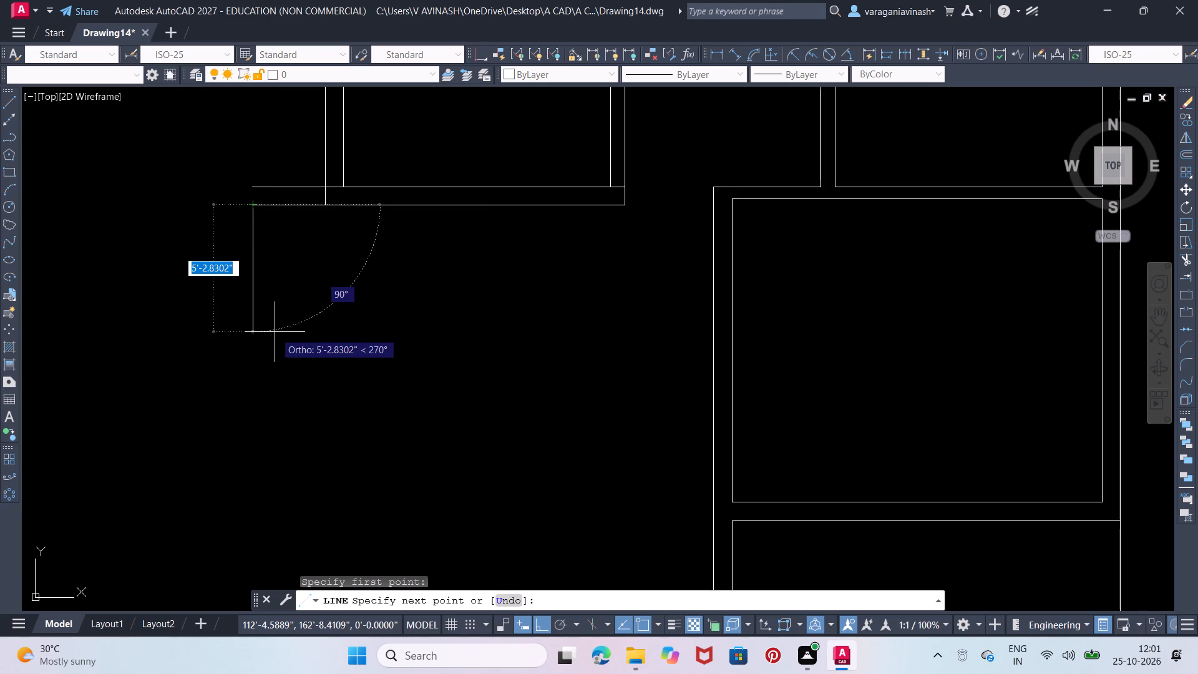
{"action": "type", "text": "6'3"}
{"action": "key", "text": "Return"}
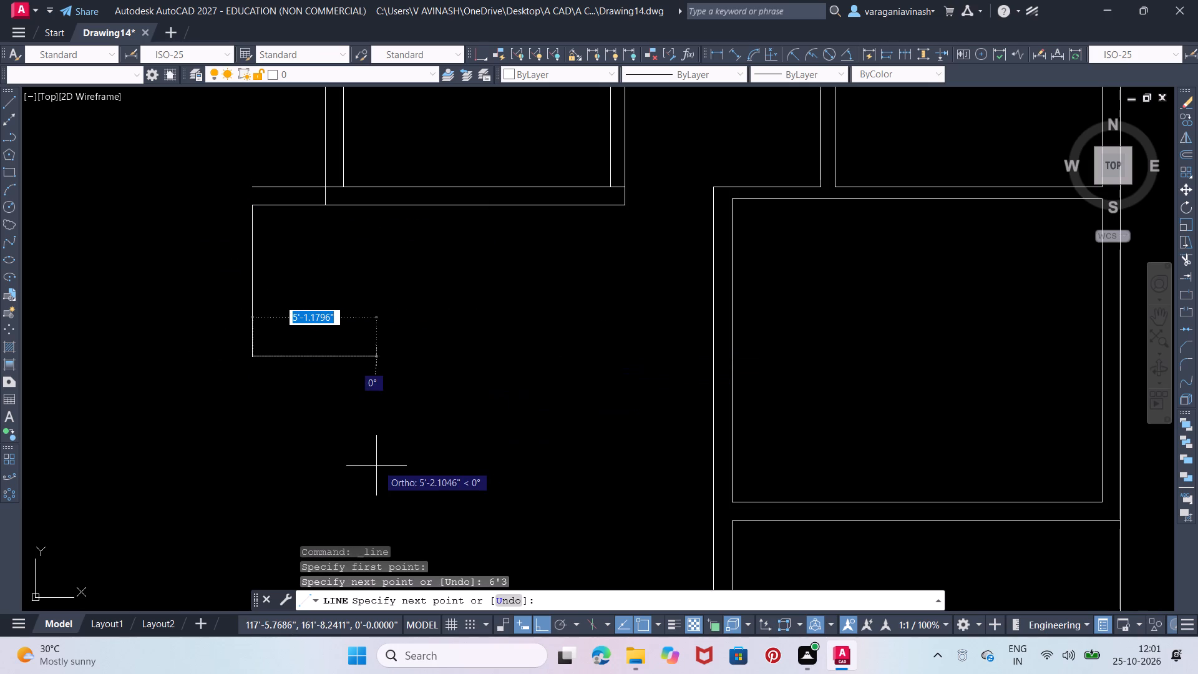
{"action": "left_click", "coordinate": [714, 361]}
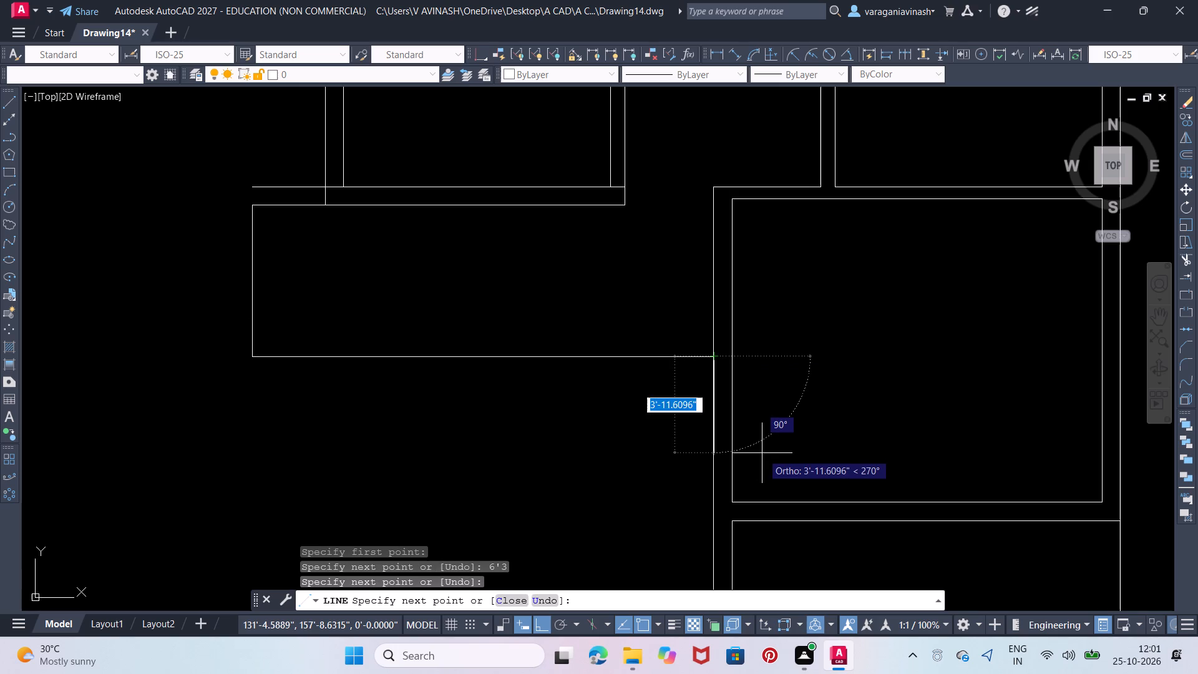
Continue the outline as a 0'9 thick wall along the south and west sides, joining the upper wall line's west end.
{"action": "type", "text": "0'9"}
{"action": "key", "text": "Return"}
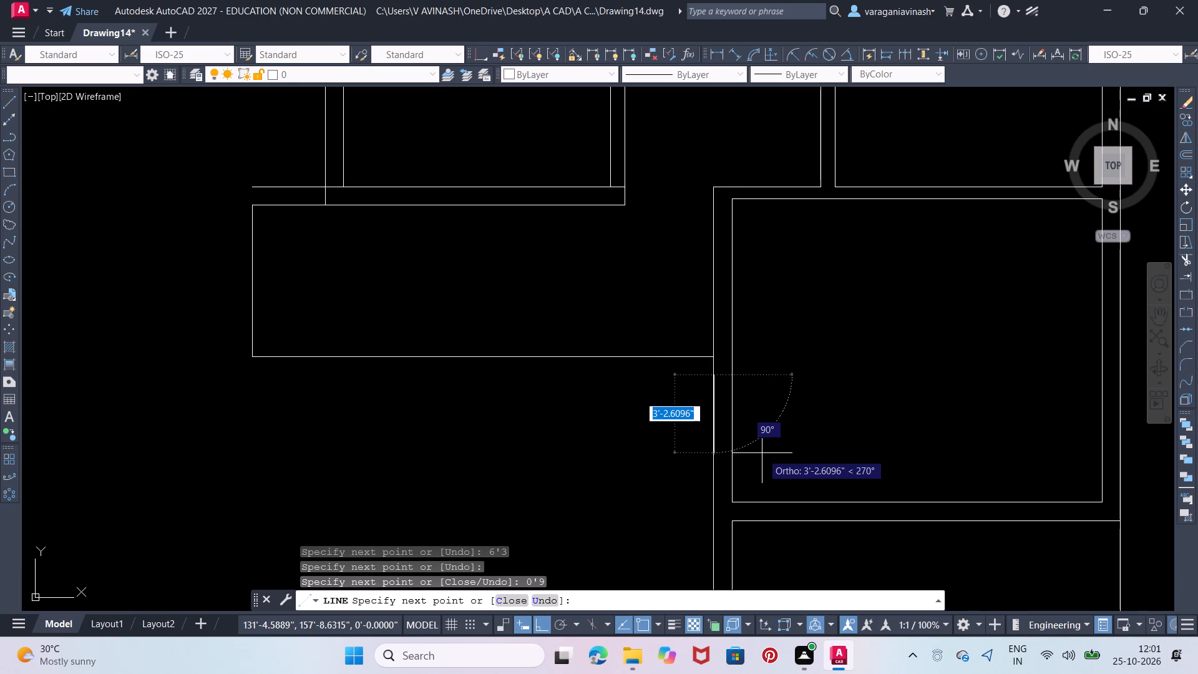
{"action": "left_click", "coordinate": [250, 368]}
{"action": "type", "text": "0'9"}
{"action": "key", "text": "Return"}
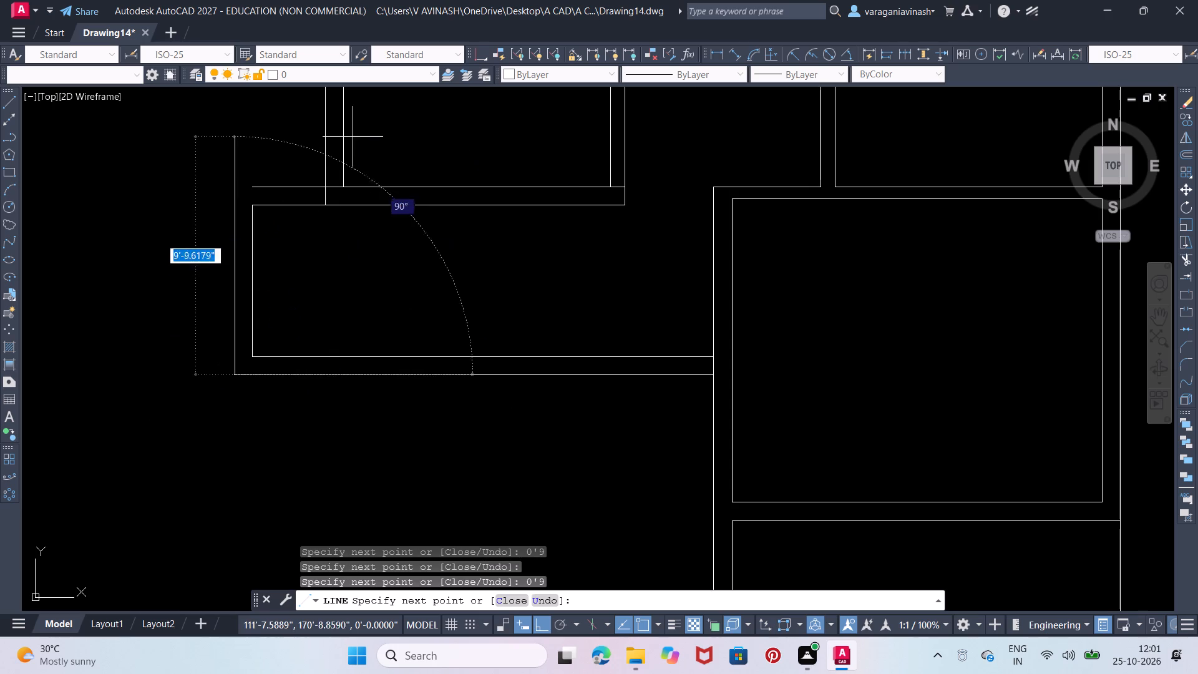
{"action": "left_click", "coordinate": [241, 183]}
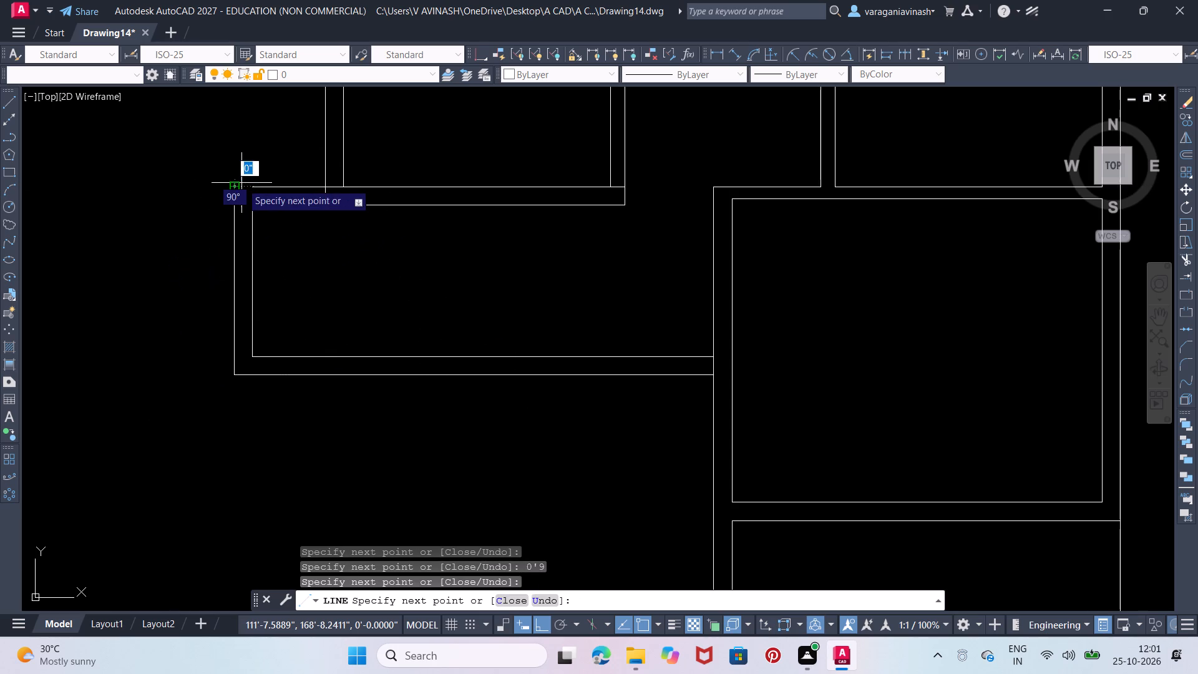
{"action": "left_click", "coordinate": [252, 185]}
{"action": "key", "text": "Escape"}
Draw a line east from the new space's west wall midpoint, down to its inner south wall, and up to the west room's southeast corner.
{"action": "right_click", "coordinate": [256, 202]}
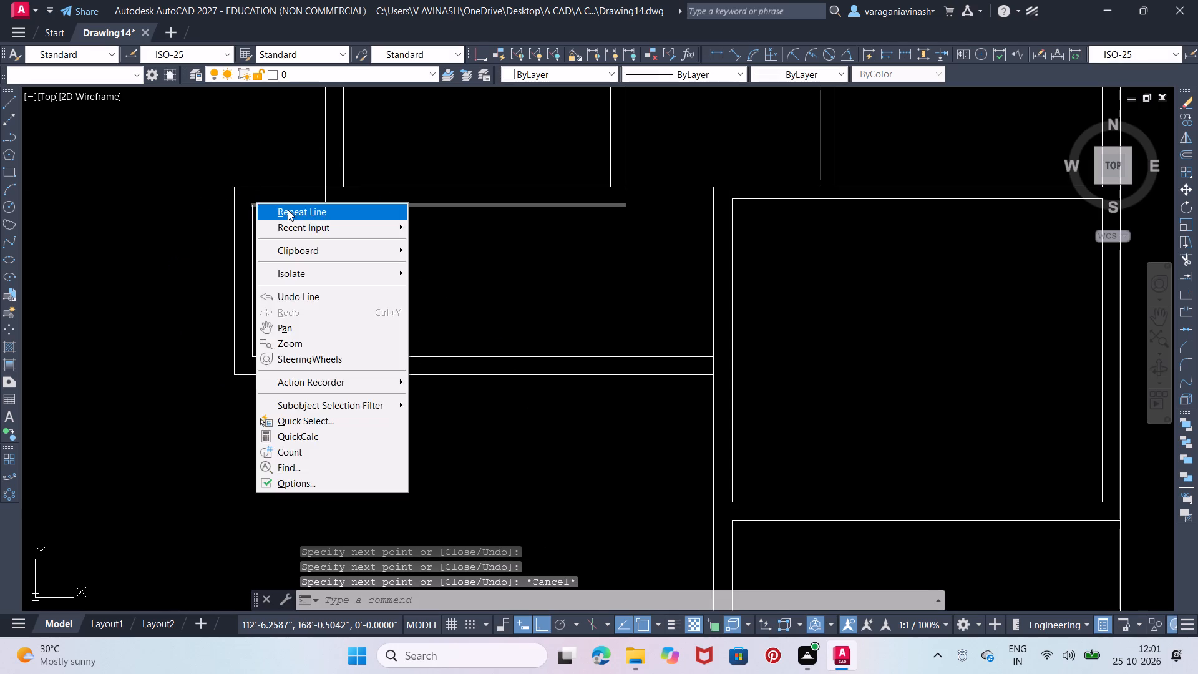
{"action": "left_click", "coordinate": [288, 210]}
{"action": "left_click", "coordinate": [250, 284]}
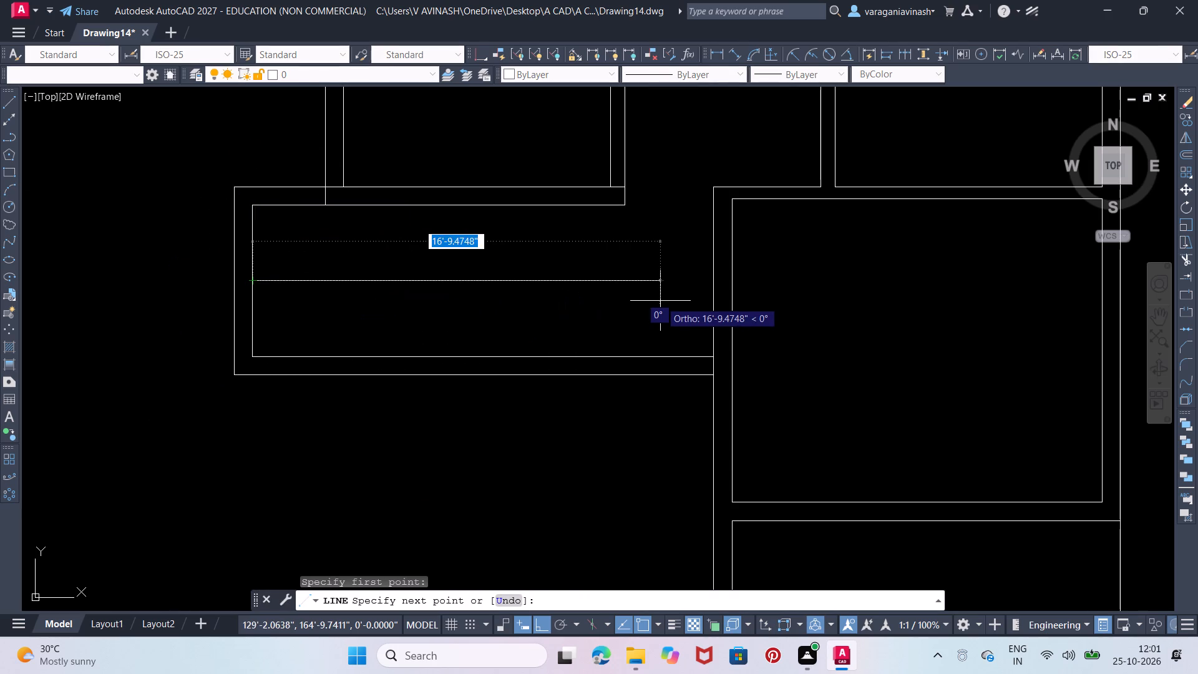
{"action": "left_click", "coordinate": [624, 233]}
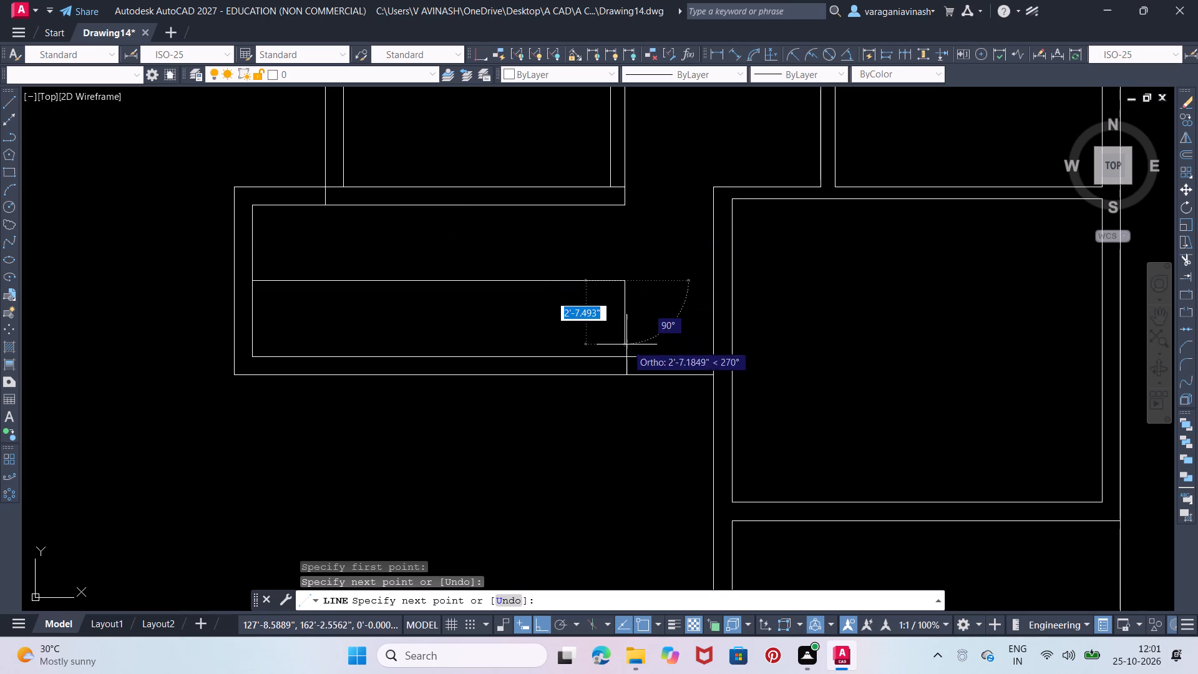
{"action": "left_click", "coordinate": [629, 359]}
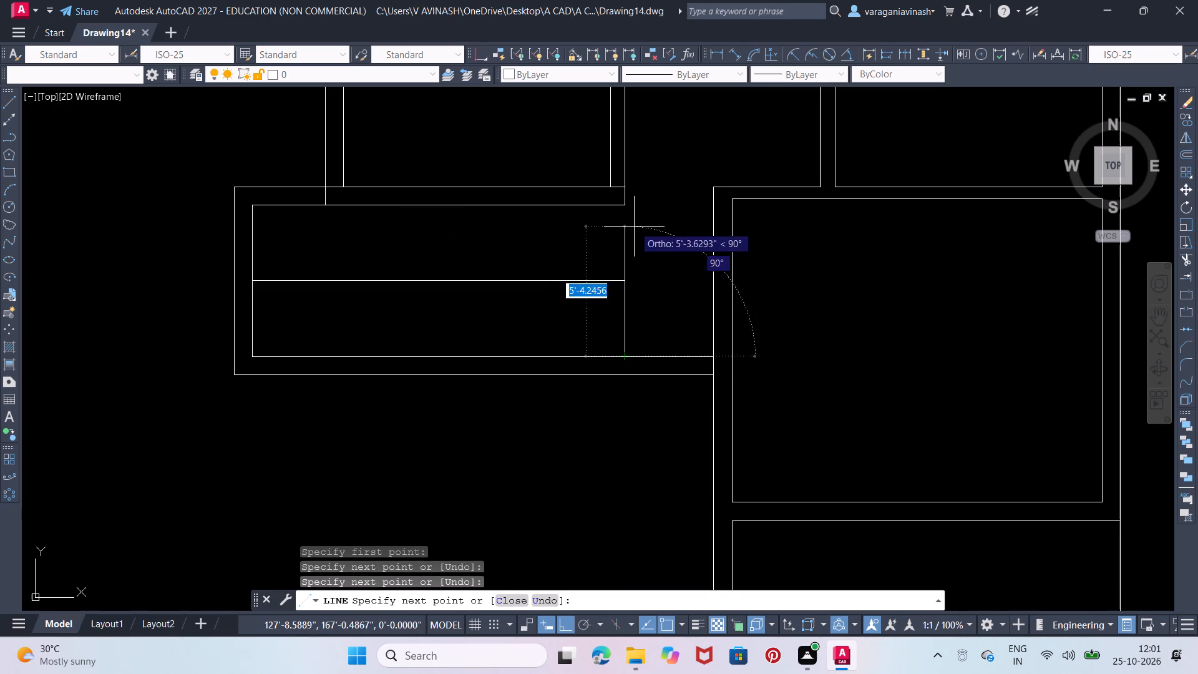
{"action": "left_click", "coordinate": [626, 208]}
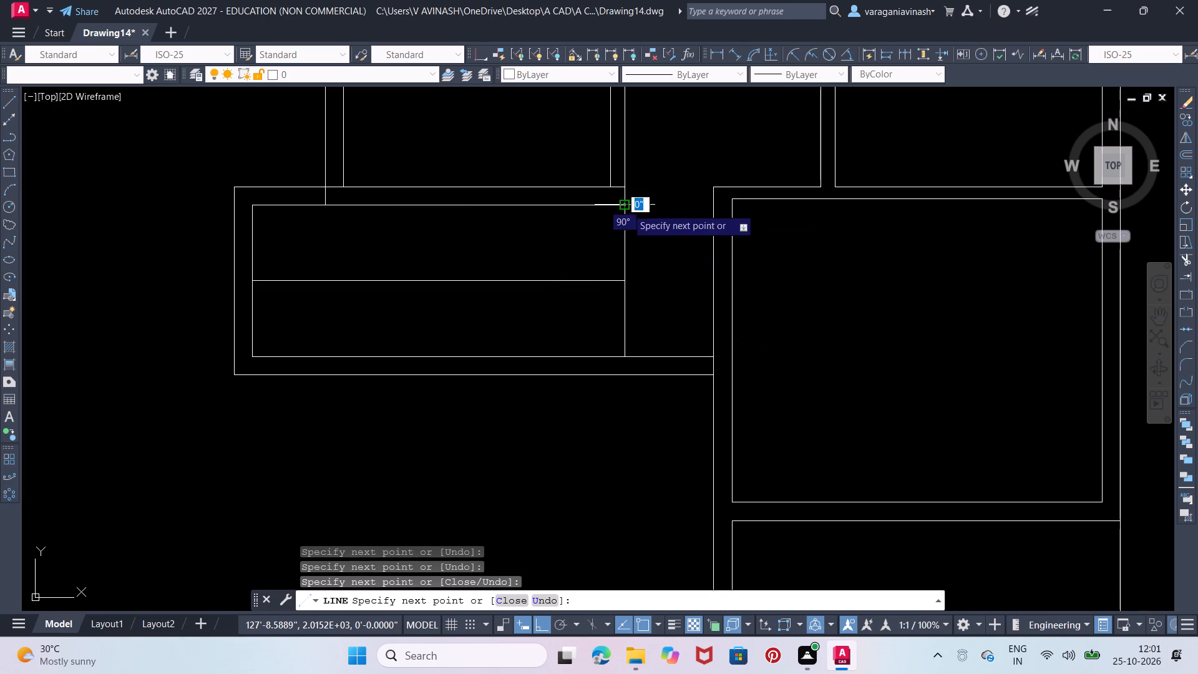
{"action": "right_click", "coordinate": [626, 208]}
{"action": "left_click", "coordinate": [650, 220]}
Draw a line 0'6 west from the middle line's east end and down to the southwest space's inner south wall.
{"action": "right_click", "coordinate": [650, 220]}
{"action": "left_click", "coordinate": [660, 232]}
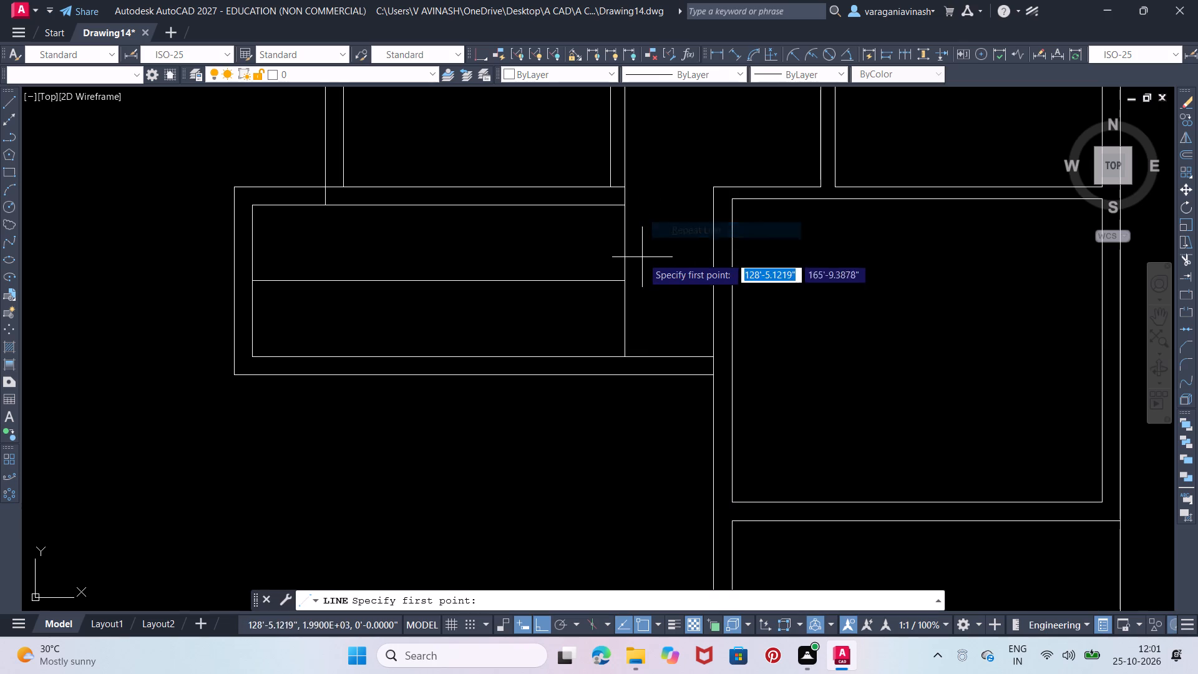
{"action": "left_click", "coordinate": [626, 284]}
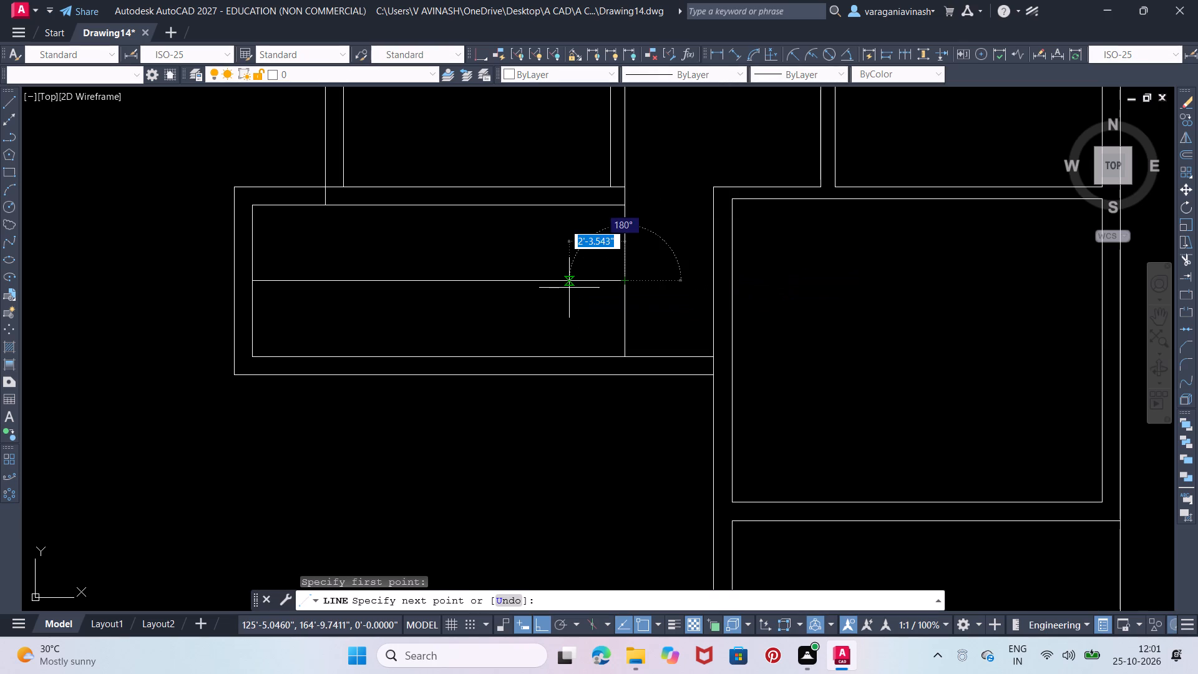
{"action": "type", "text": "0'6"}
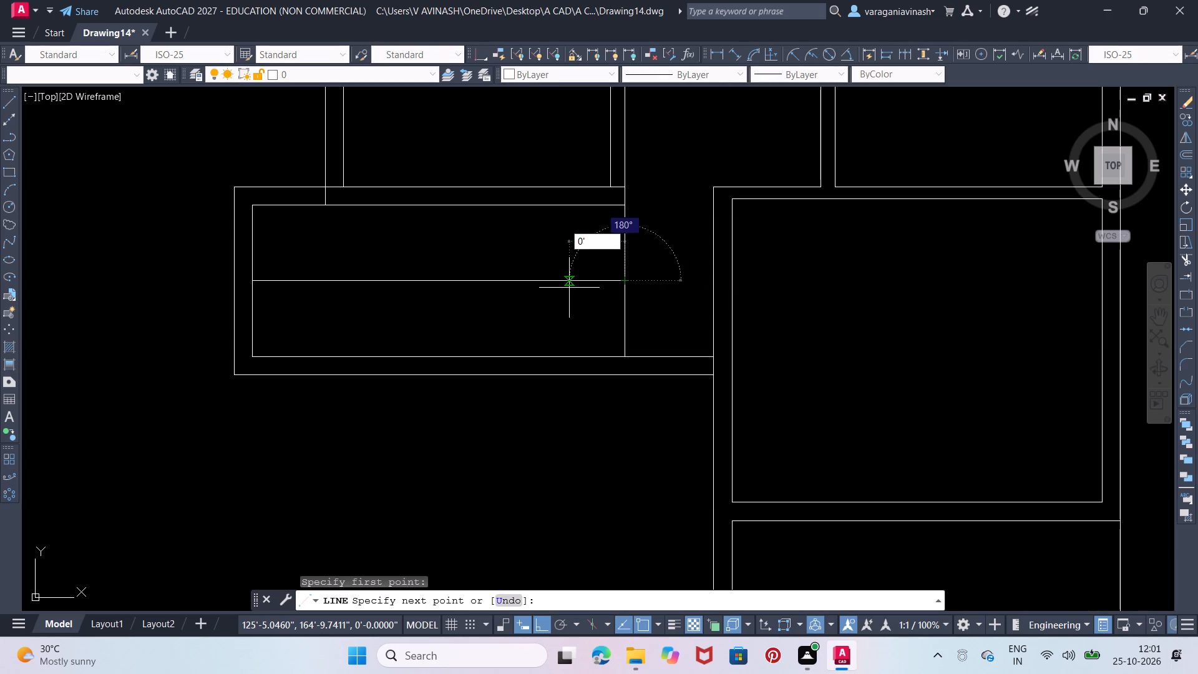
{"action": "key", "text": "Return"}
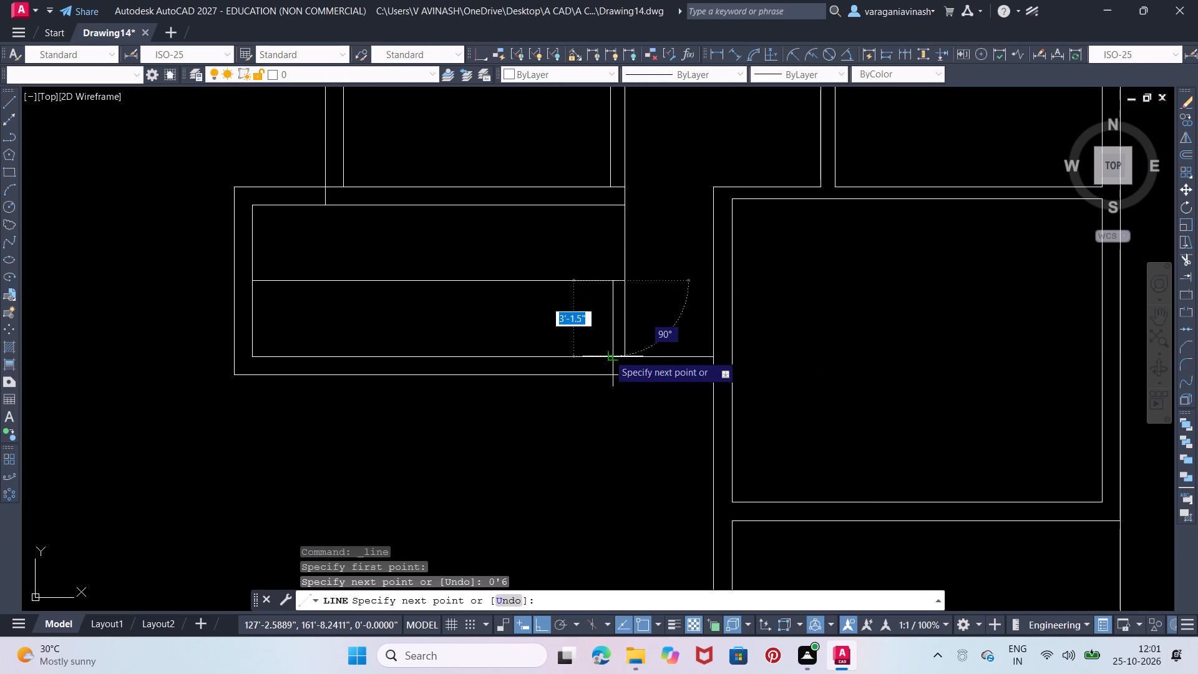
{"action": "left_click", "coordinate": [608, 354]}
{"action": "key", "text": "Escape"}
{"action": "key", "text": "Escape"}
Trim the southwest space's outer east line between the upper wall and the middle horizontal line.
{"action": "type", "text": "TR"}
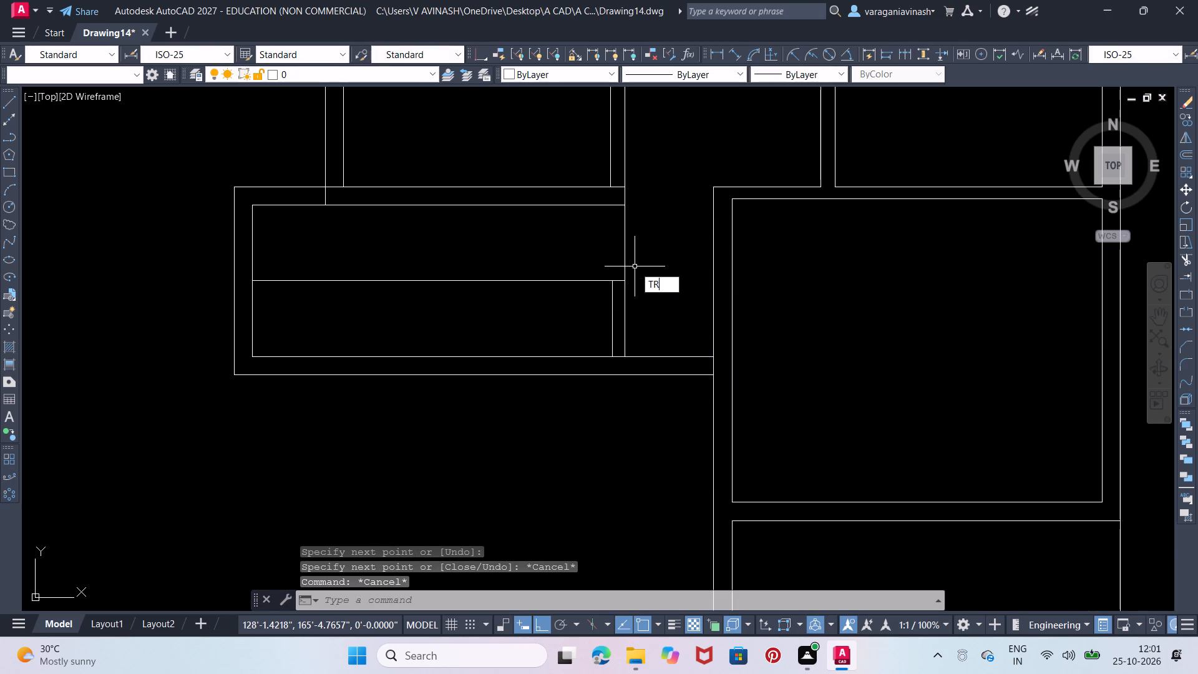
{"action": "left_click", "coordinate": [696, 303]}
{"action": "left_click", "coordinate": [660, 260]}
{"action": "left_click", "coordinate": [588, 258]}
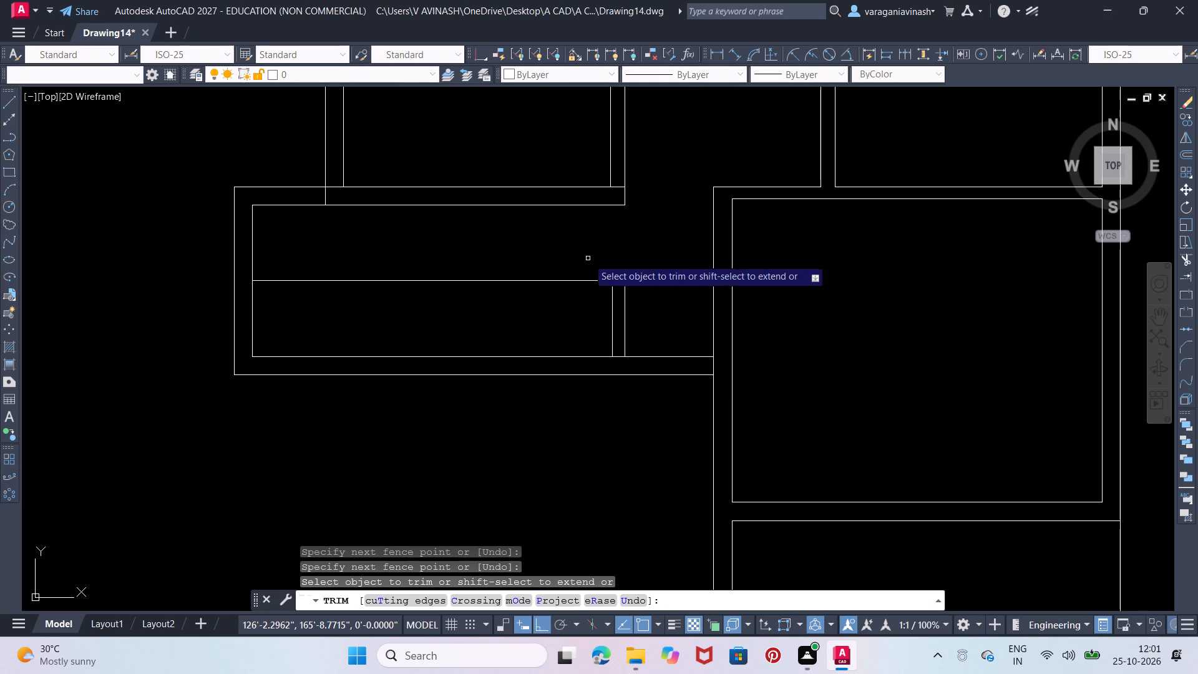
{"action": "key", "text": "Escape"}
Stretch the lower end of the southwest space's outer east line down to the outer south wall line.
{"action": "left_click", "coordinate": [629, 328]}
{"action": "left_click", "coordinate": [622, 335]}
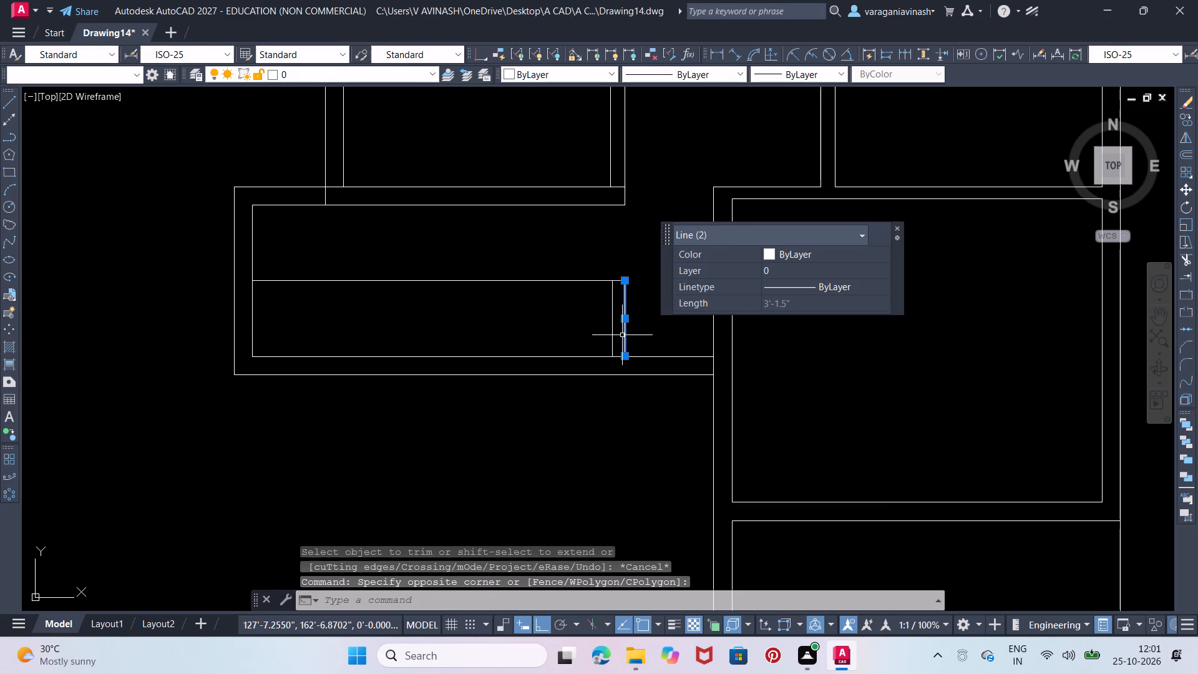
{"action": "left_click", "coordinate": [628, 355]}
{"action": "left_click", "coordinate": [630, 374]}
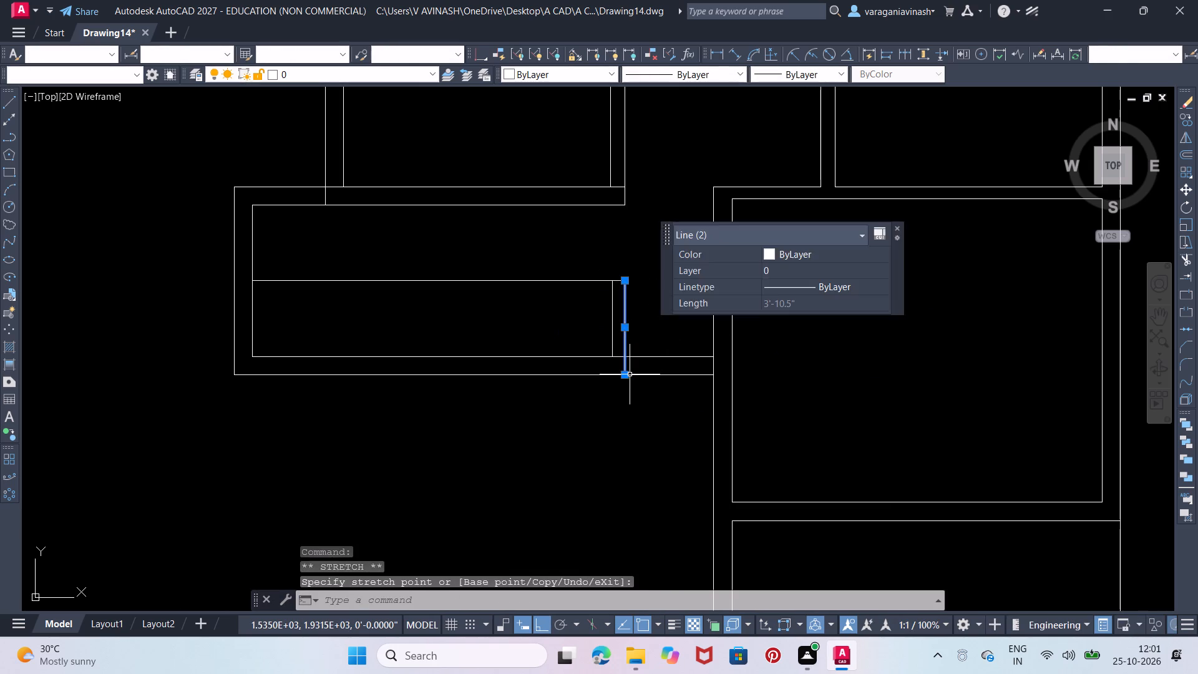
{"action": "key", "text": "Escape"}
Trim both south wall lines east of the southwest space's outer east line, plus the inner line's stub inside the 0'6 wall.
{"action": "type", "text": "TR"}
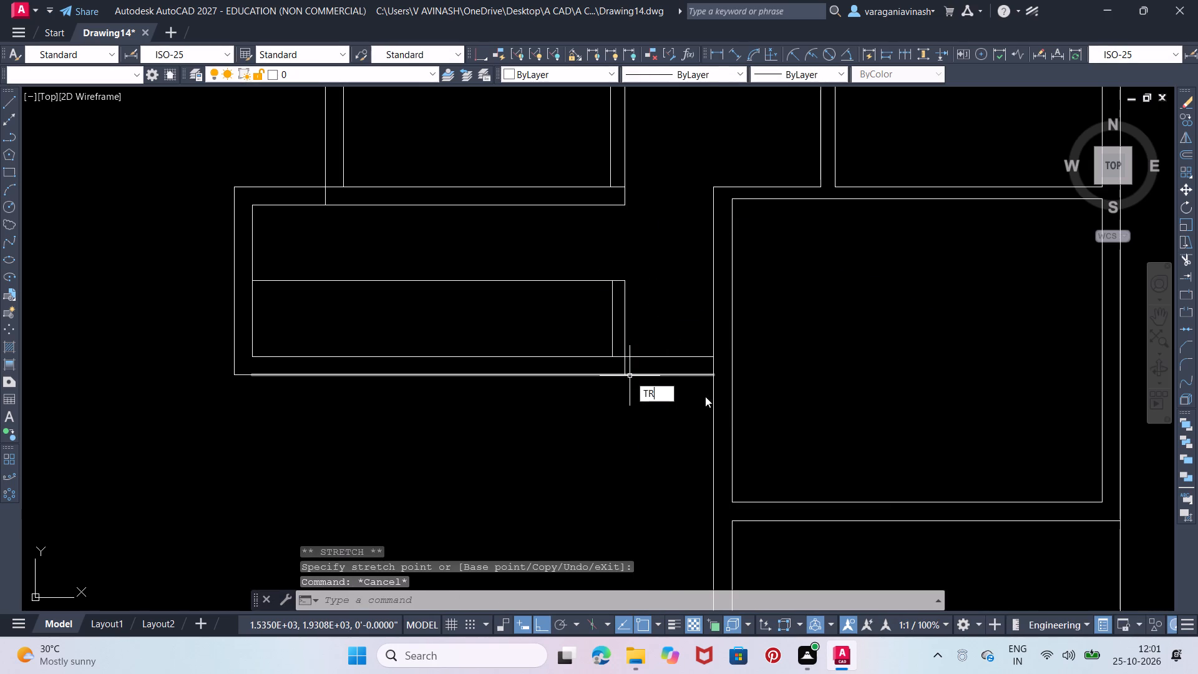
{"action": "left_click", "coordinate": [712, 409]}
{"action": "left_click", "coordinate": [666, 374]}
{"action": "left_click", "coordinate": [662, 356]}
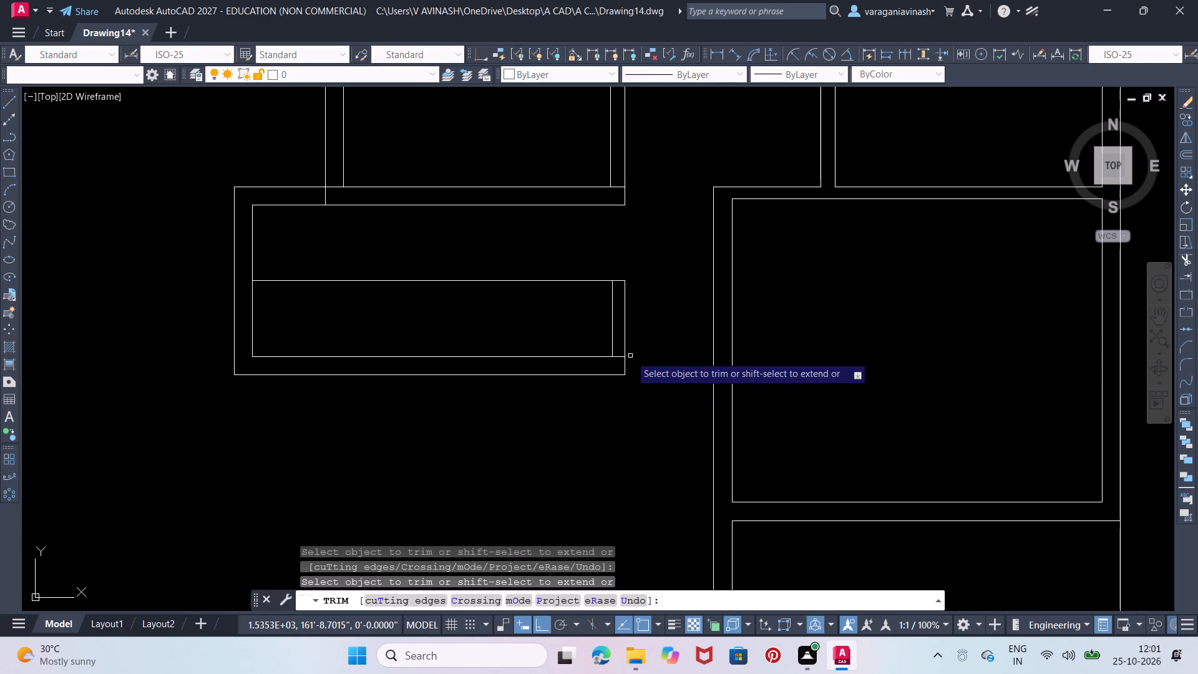
{"action": "left_click", "coordinate": [619, 358]}
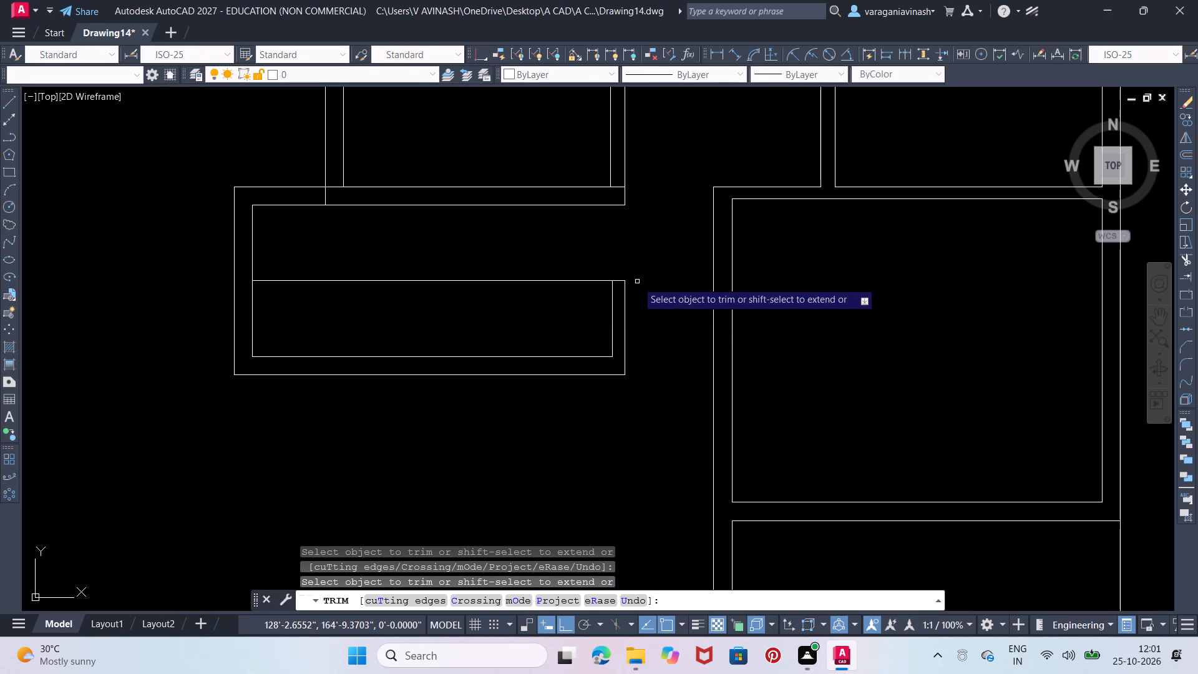
{"action": "key", "text": "Escape"}
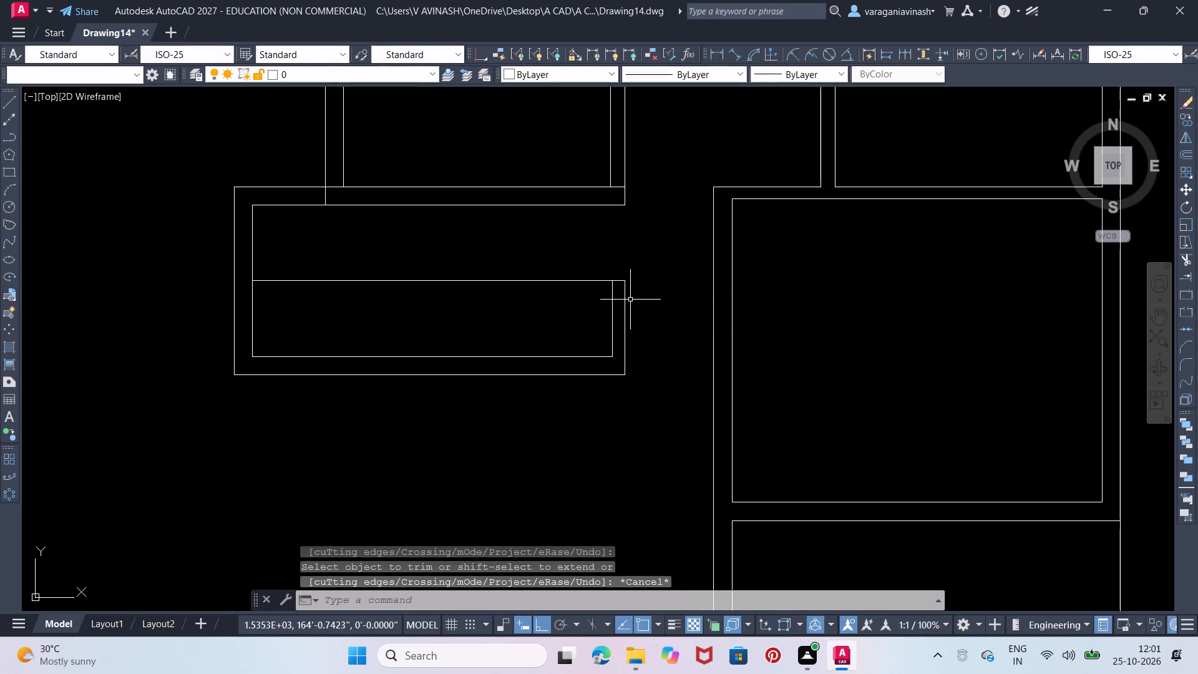
Stretch the upper end of the southwest space's outer east line up to the upper wall's inner line.
{"action": "left_click", "coordinate": [627, 300]}
{"action": "left_click", "coordinate": [625, 279]}
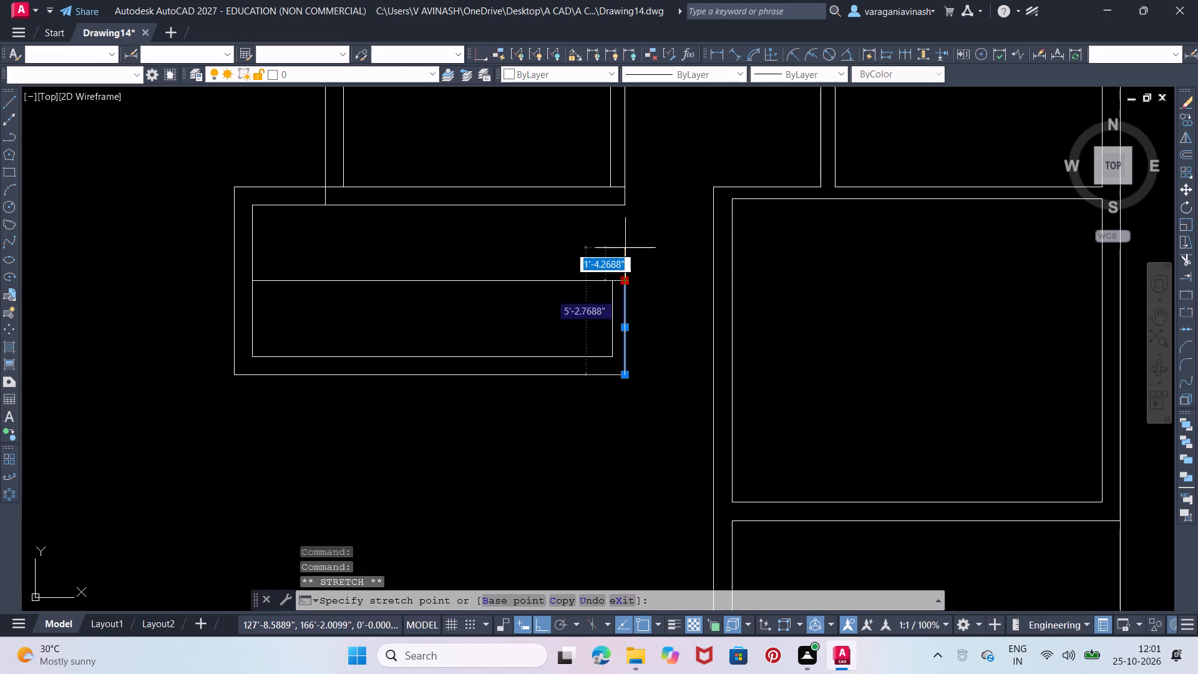
{"action": "left_click", "coordinate": [626, 206]}
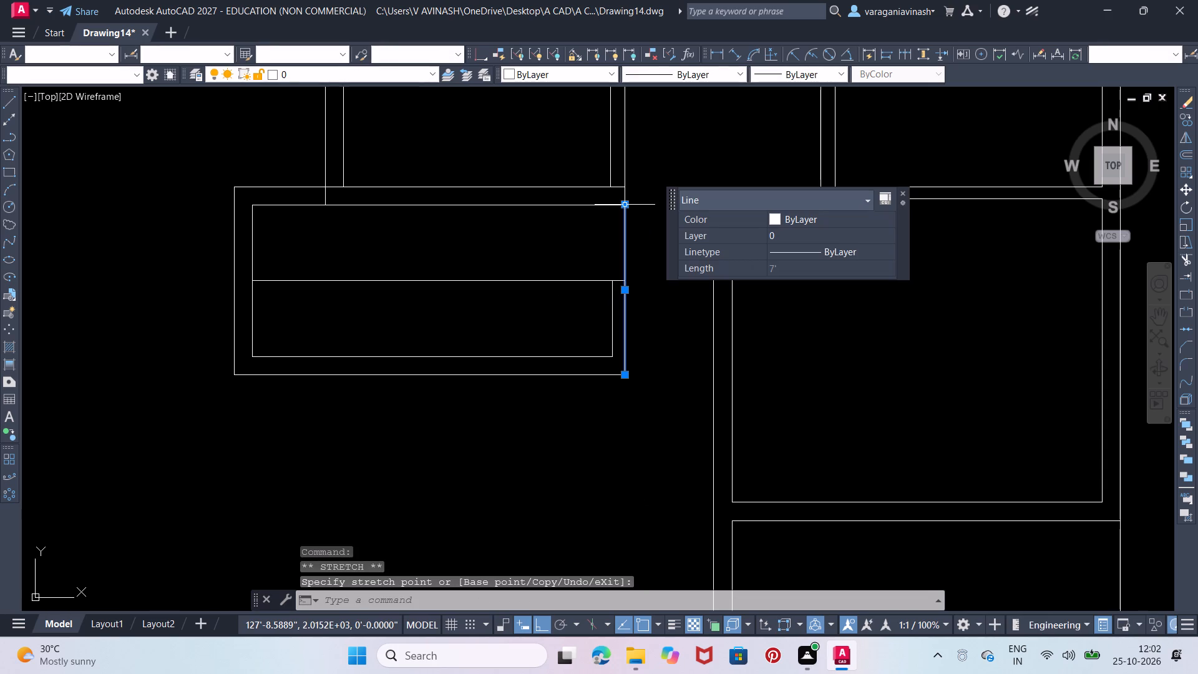
{"action": "middle_click_drag", "start_coordinate": [626, 206], "coordinate": [610, 308]}
{"action": "key", "text": "Escape"}
Draw a vertical line from where the west room's outer west wall line meets the upper wall's inner line down to the inner south wall.
{"action": "left_click", "coordinate": [14, 98]}
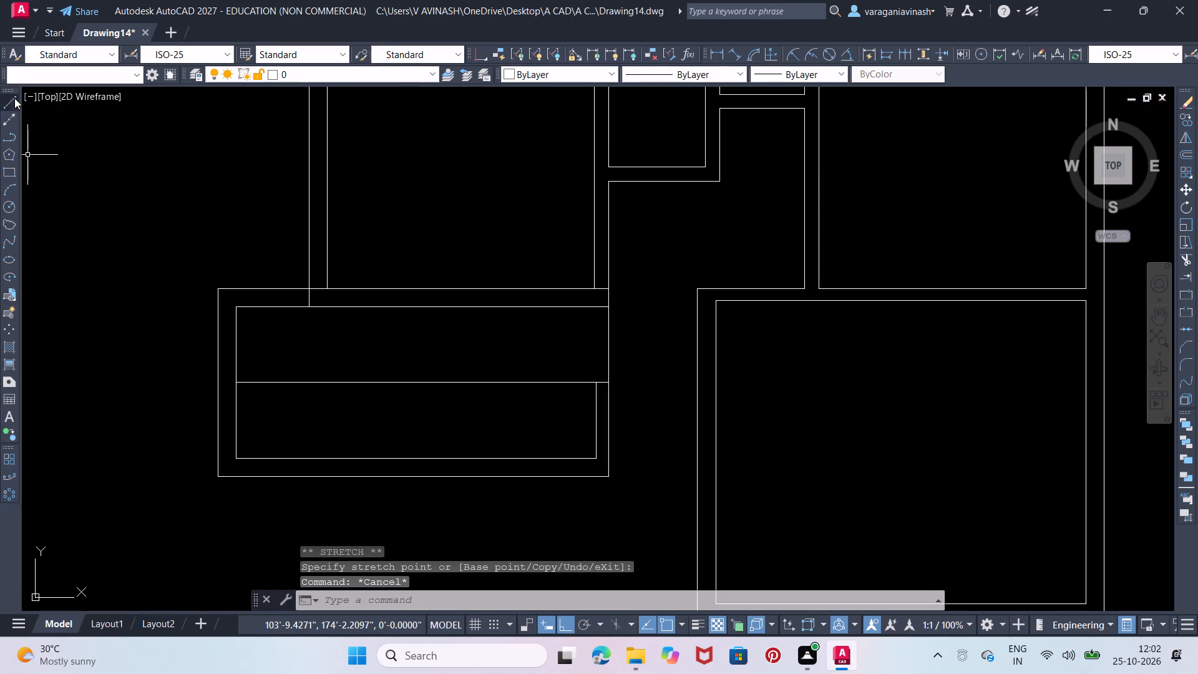
{"action": "left_click", "coordinate": [311, 303]}
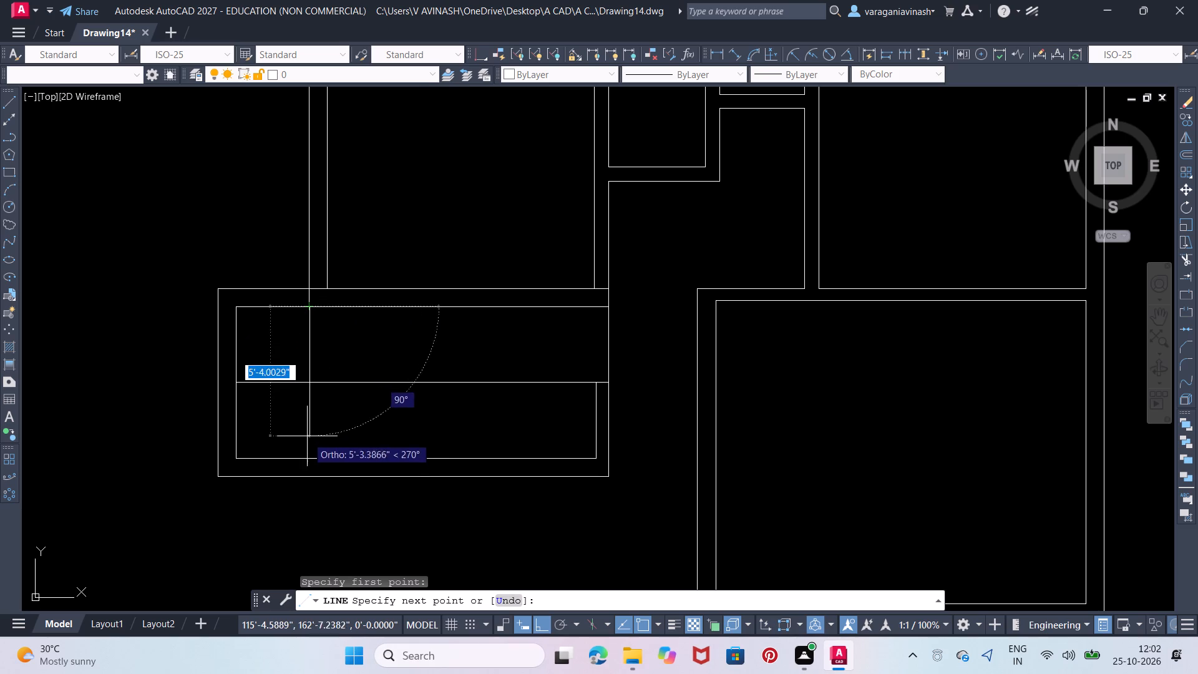
{"action": "left_click", "coordinate": [312, 457]}
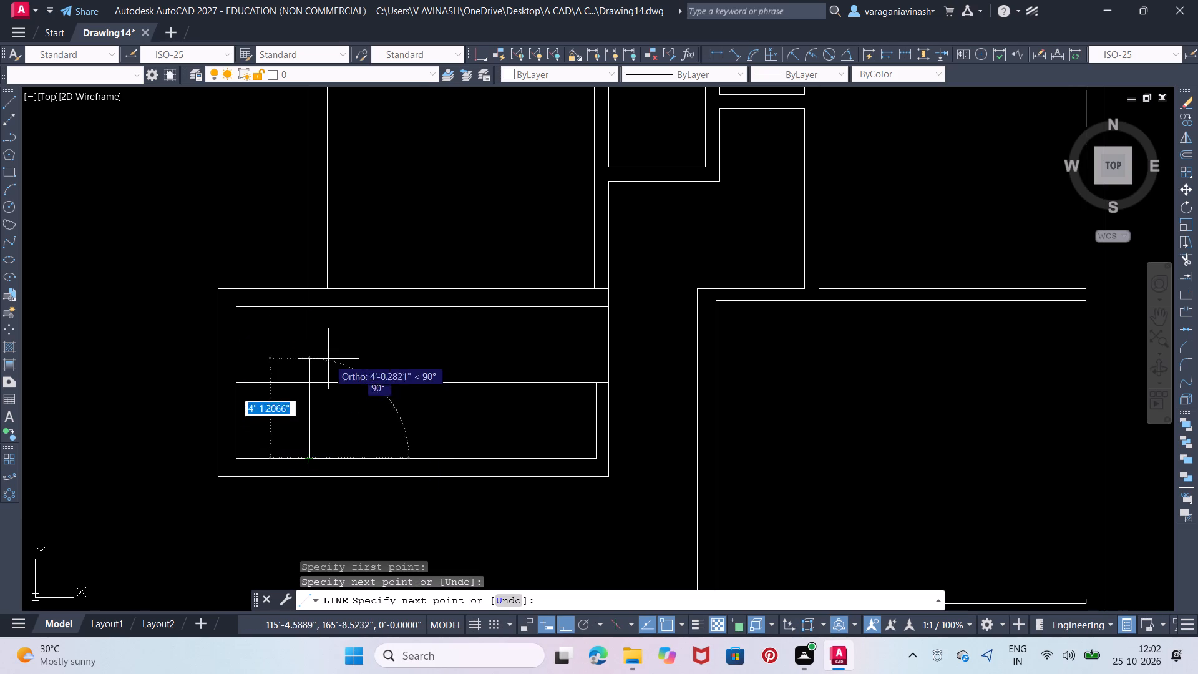
{"action": "key", "text": "Escape"}
{"action": "key", "text": "Escape"}
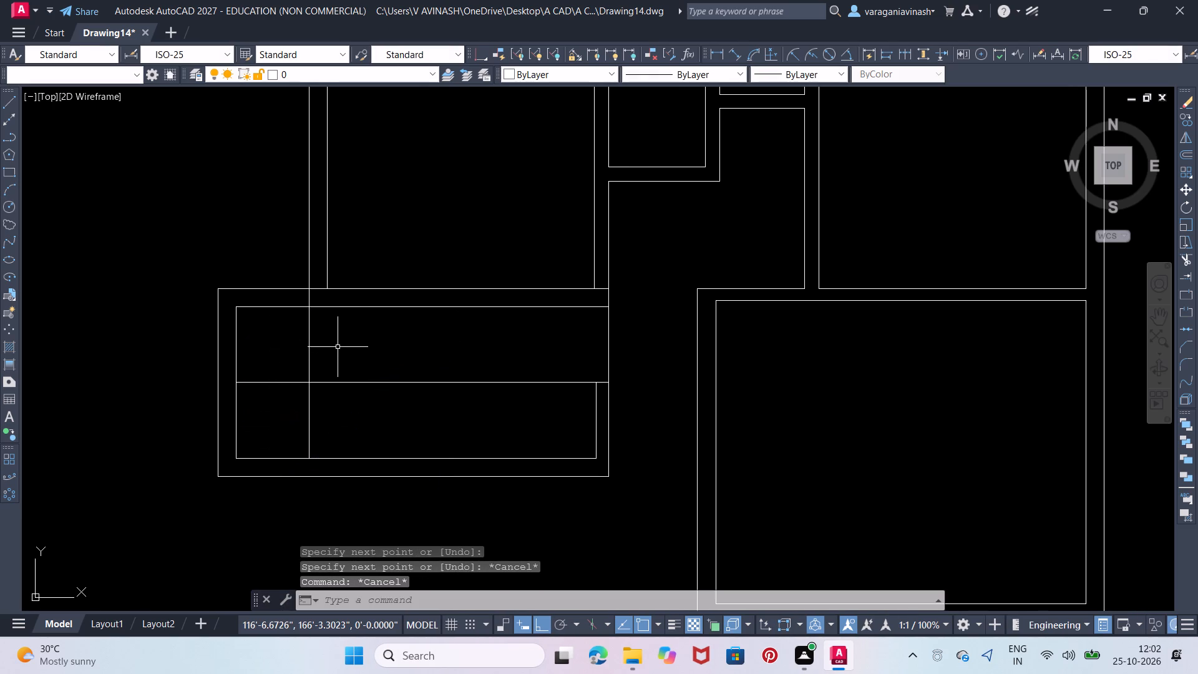
Offset the middle horizontal line of the southwest space 1" to its north side.
{"action": "key", "text": "o"}
{"action": "key", "text": "Return"}
{"action": "key", "text": "1"}
{"action": "key", "text": "Return"}
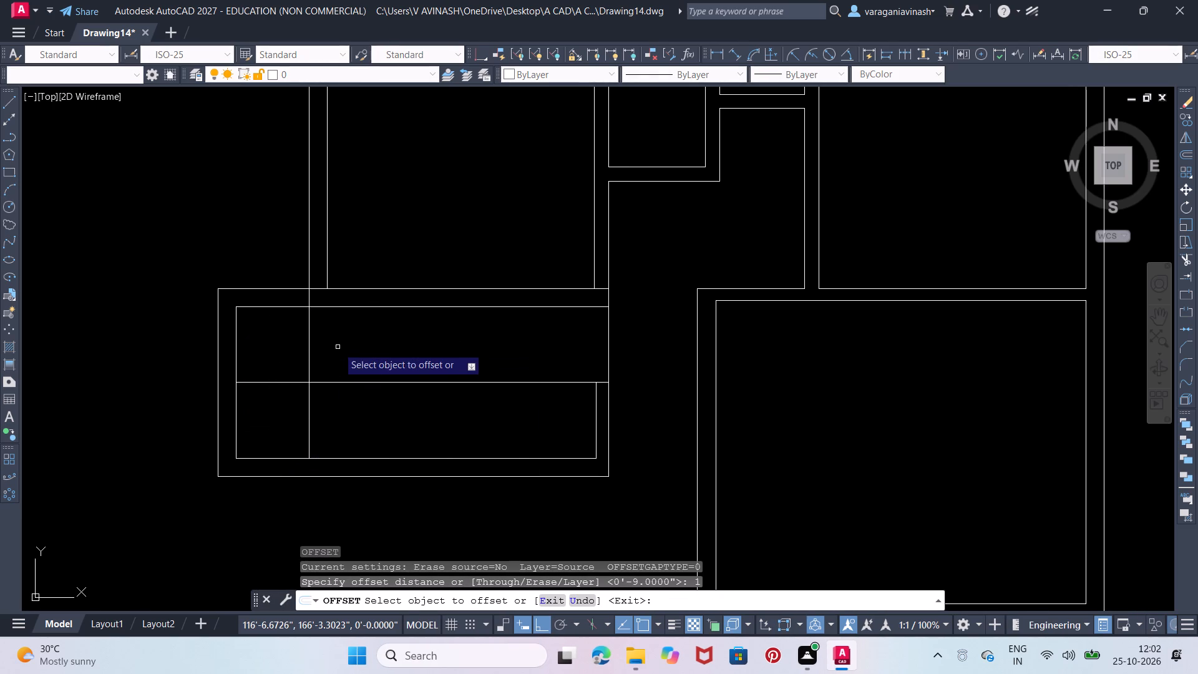
{"action": "left_click", "coordinate": [445, 383]}
{"action": "left_click", "coordinate": [452, 356]}
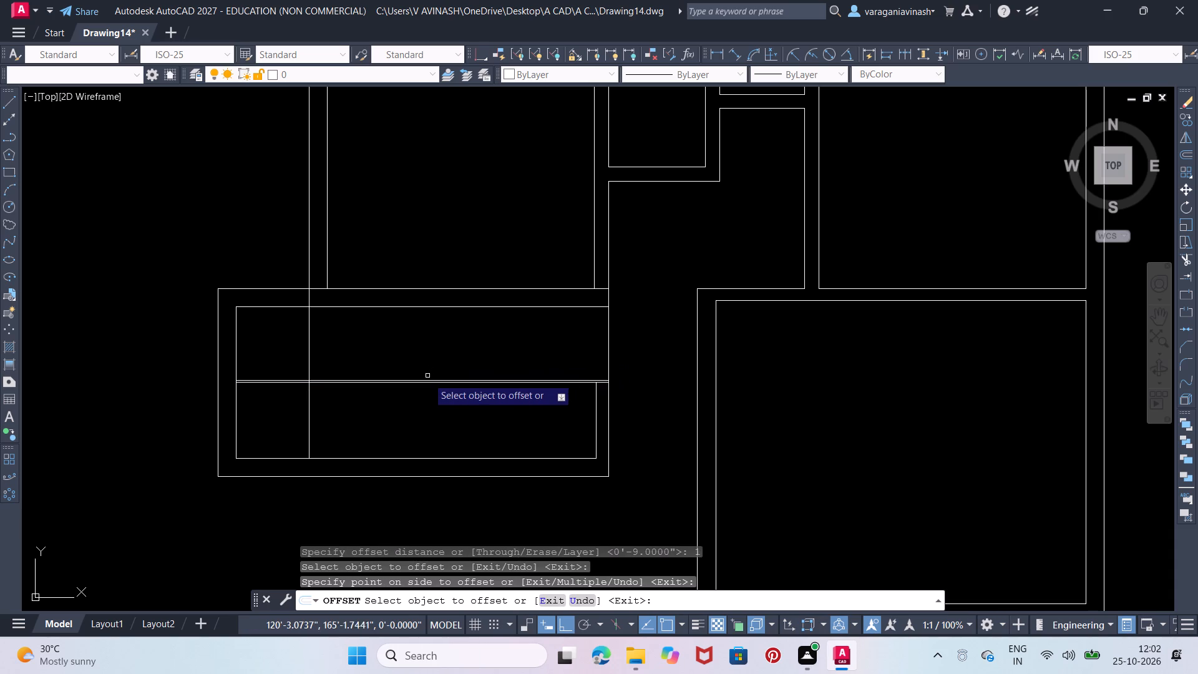
{"action": "left_click", "coordinate": [427, 384]}
{"action": "key", "text": "Escape"}
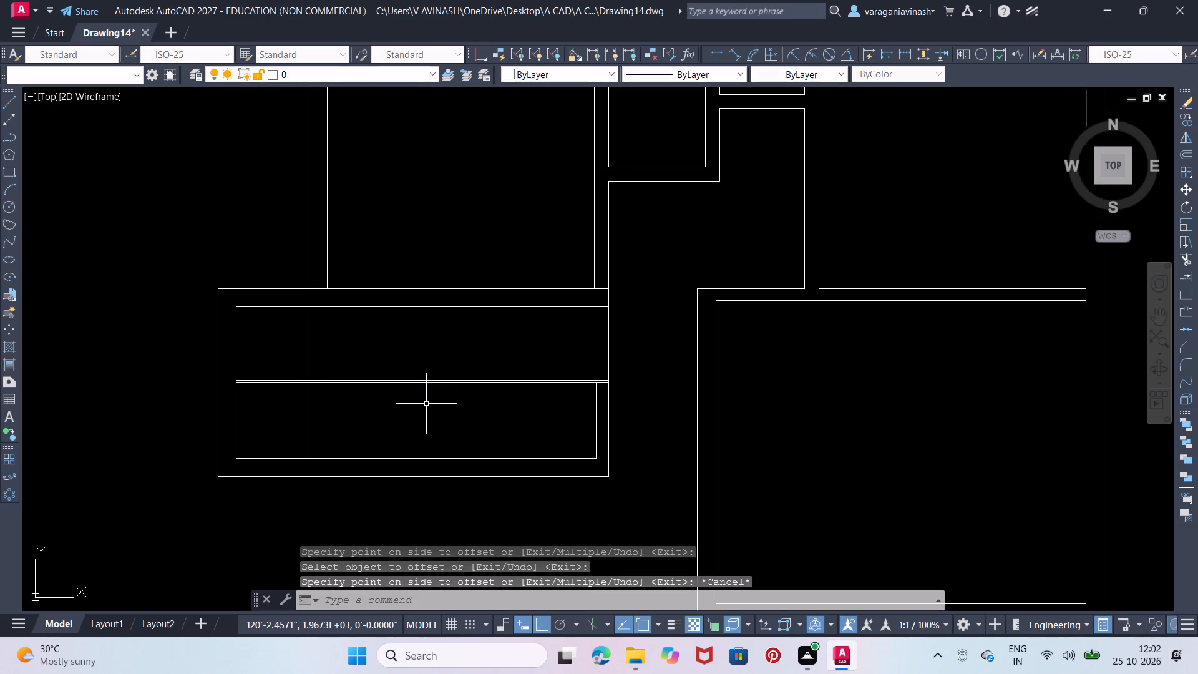
Offset the original middle horizontal line 1" to its south side.
{"action": "right_click", "coordinate": [431, 386]}
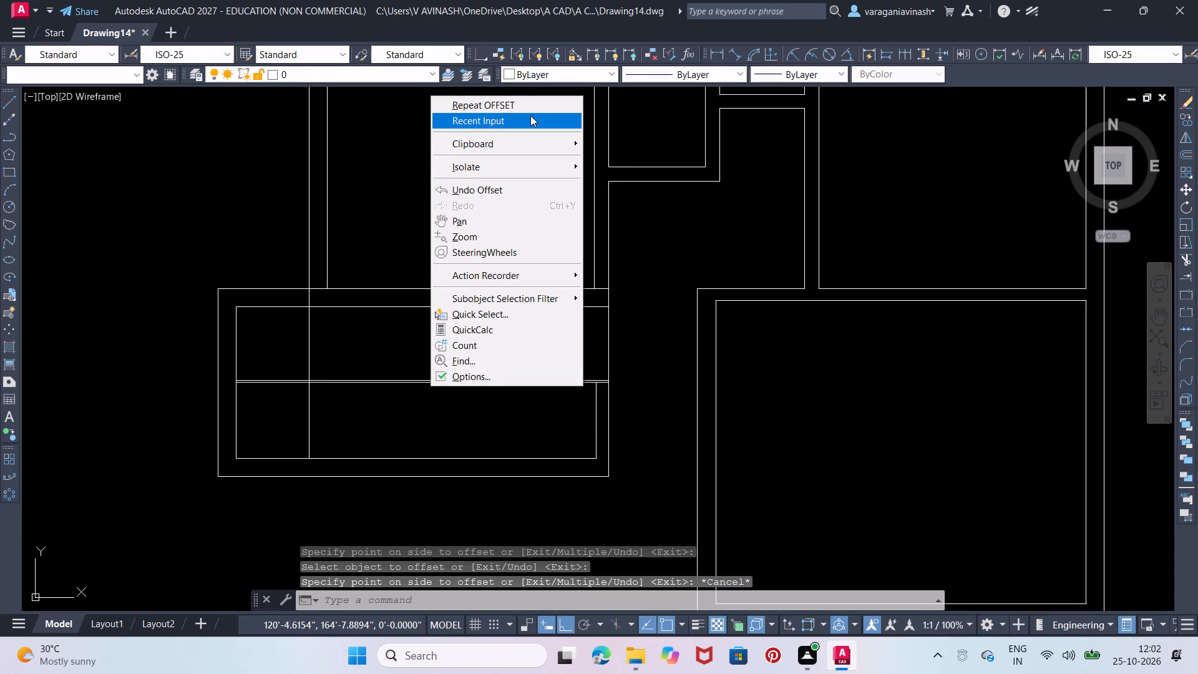
{"action": "left_click", "coordinate": [547, 102]}
{"action": "right_click", "coordinate": [457, 246]}
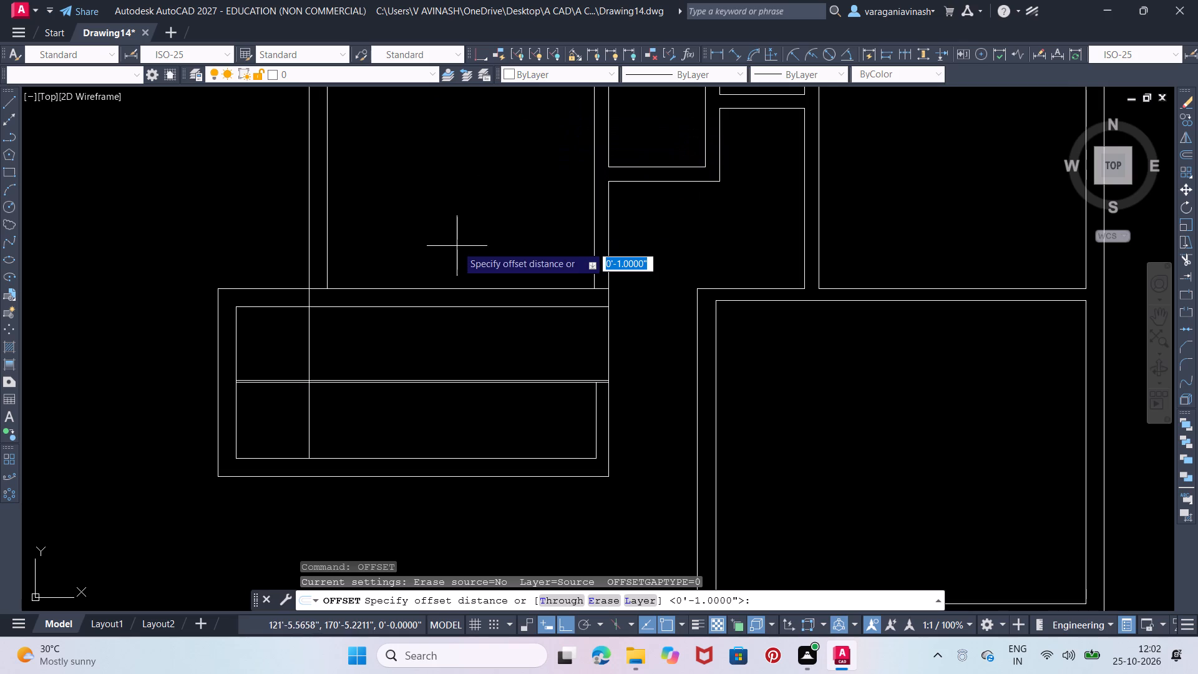
{"action": "left_click", "coordinate": [461, 253]}
{"action": "scroll", "coordinate": [424, 401], "scroll_direction": "up", "scroll_amount": 2}
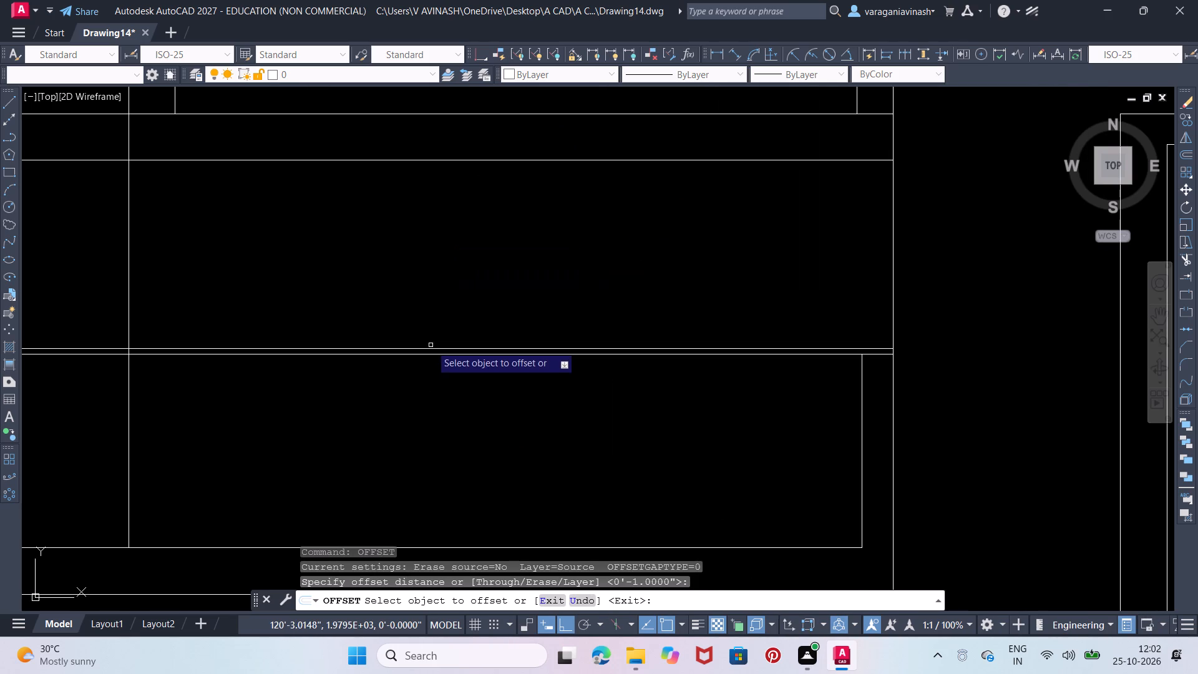
{"action": "left_click", "coordinate": [434, 354]}
{"action": "left_click", "coordinate": [435, 374]}
{"action": "key", "text": "Escape"}
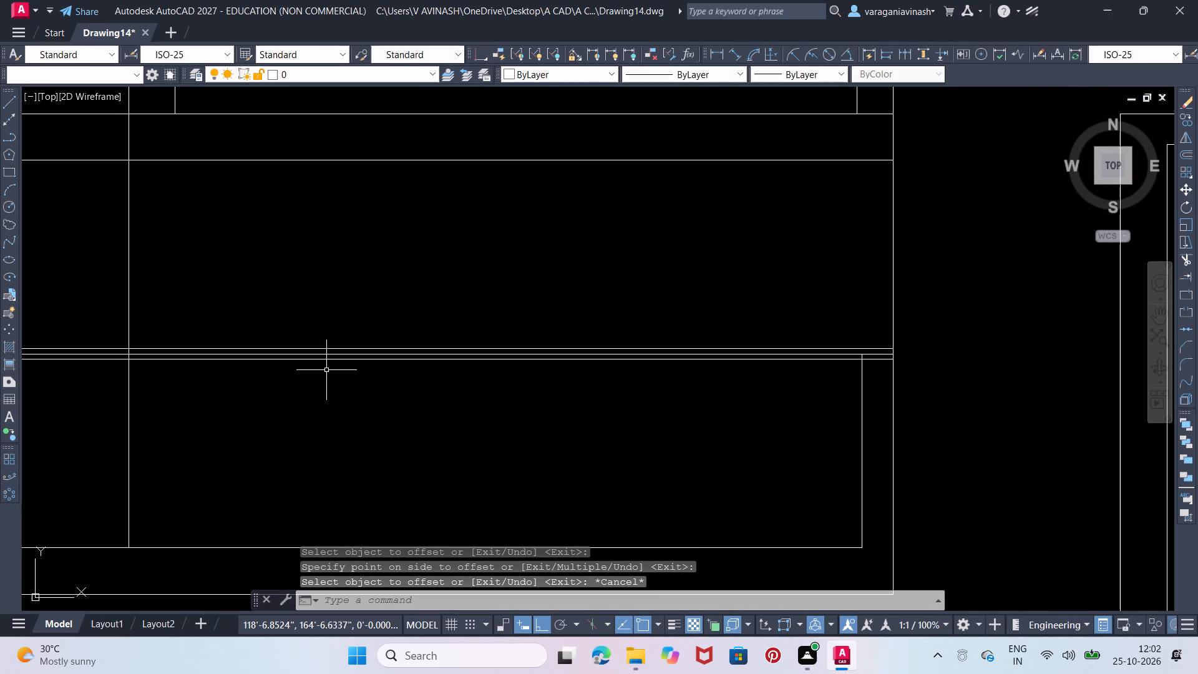
Offset the southwest space's new vertical line eastward with the Multiple option at 0'9 spacing, keeping nine copies.
{"action": "scroll", "coordinate": [326, 370], "scroll_direction": "down", "scroll_amount": 1}
{"action": "middle_click_drag", "start_coordinate": [340, 370], "coordinate": [389, 369]}
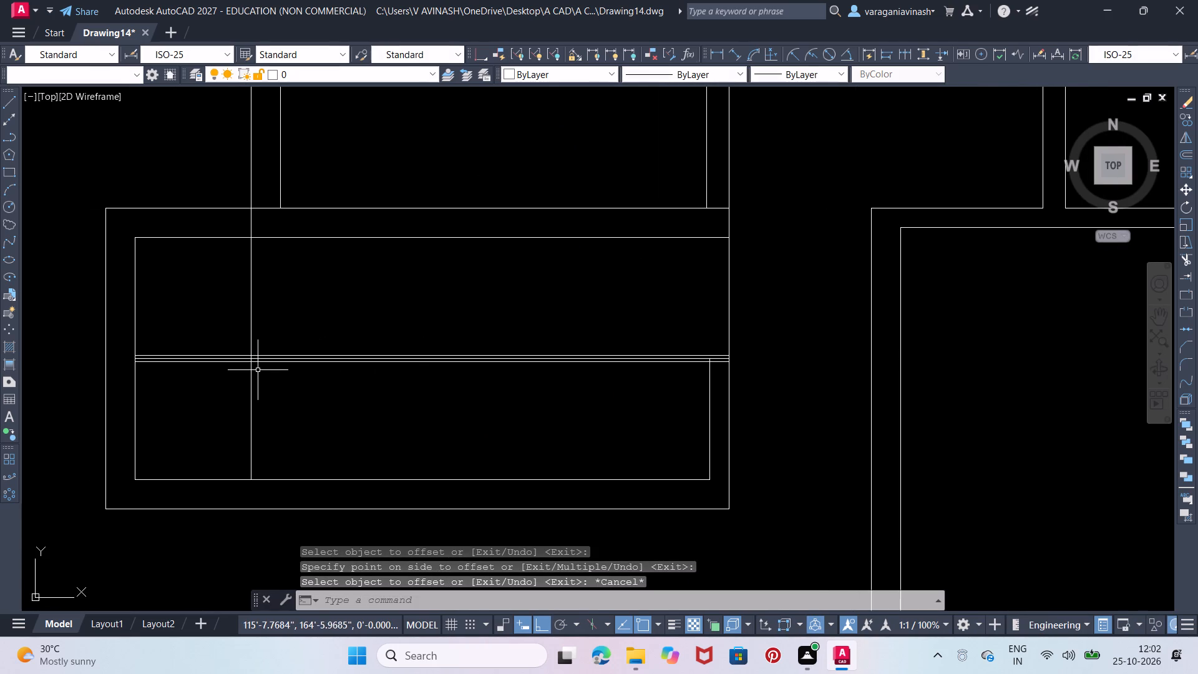
{"action": "scroll", "coordinate": [256, 369], "scroll_direction": "up", "scroll_amount": 1}
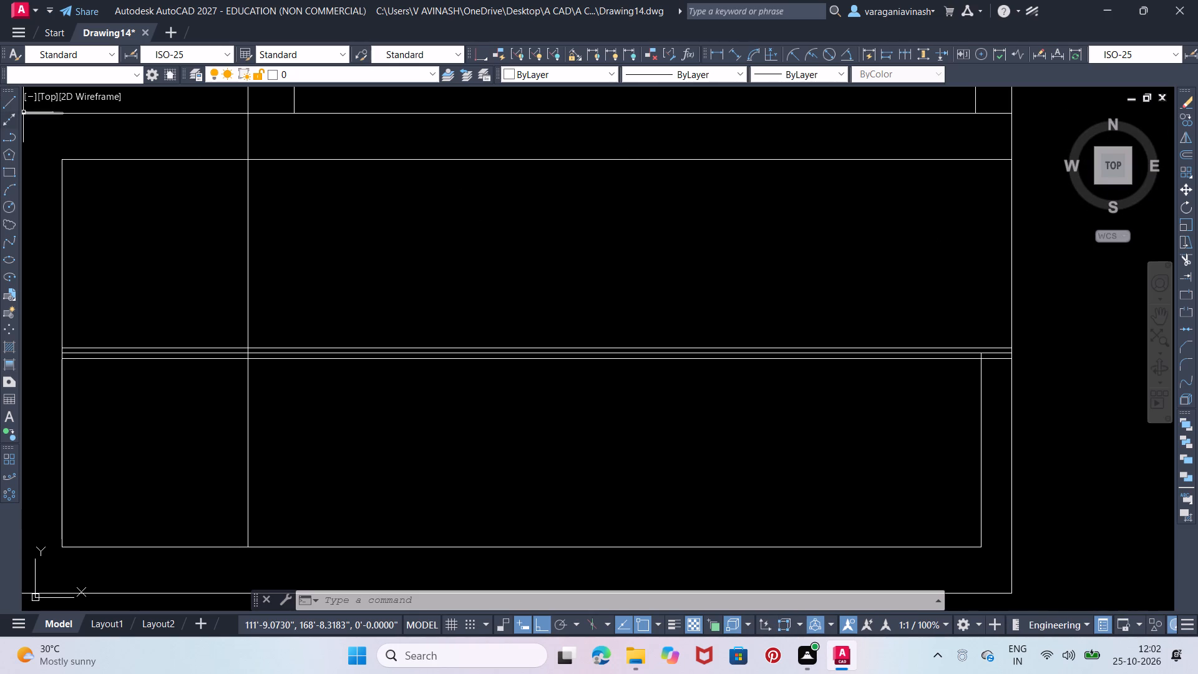
{"action": "key", "text": "Escape"}
{"action": "key", "text": "o"}
{"action": "key", "text": "Return"}
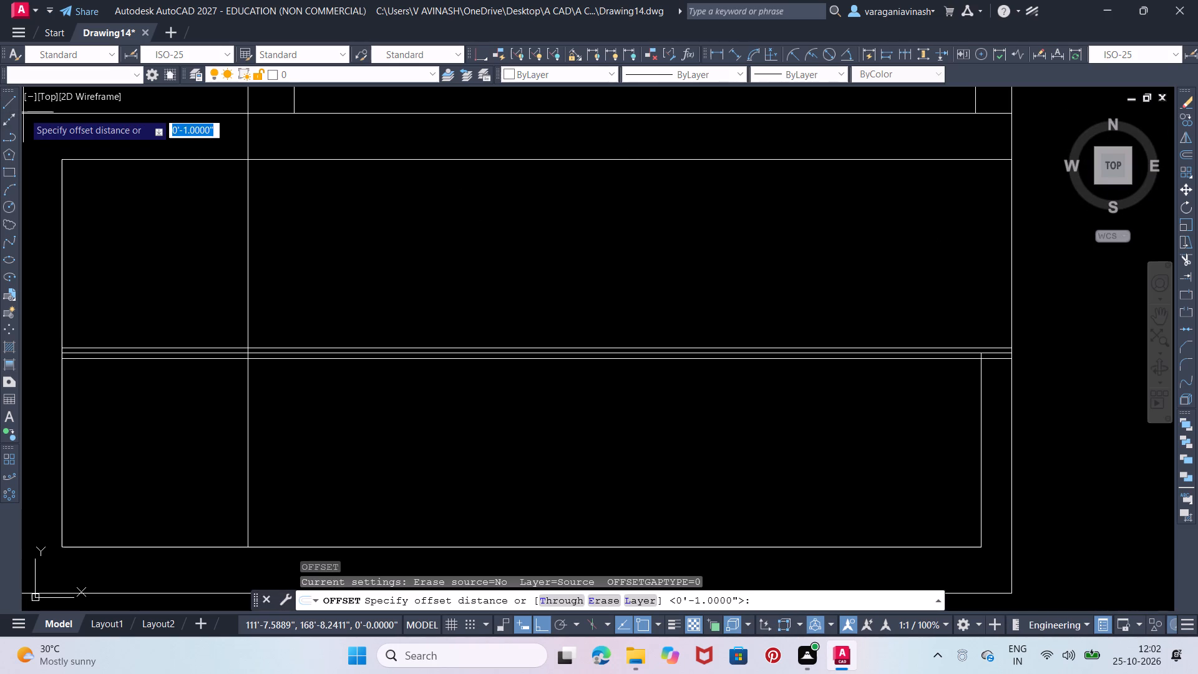
{"action": "type", "text": "0'9"}
{"action": "key", "text": "Return"}
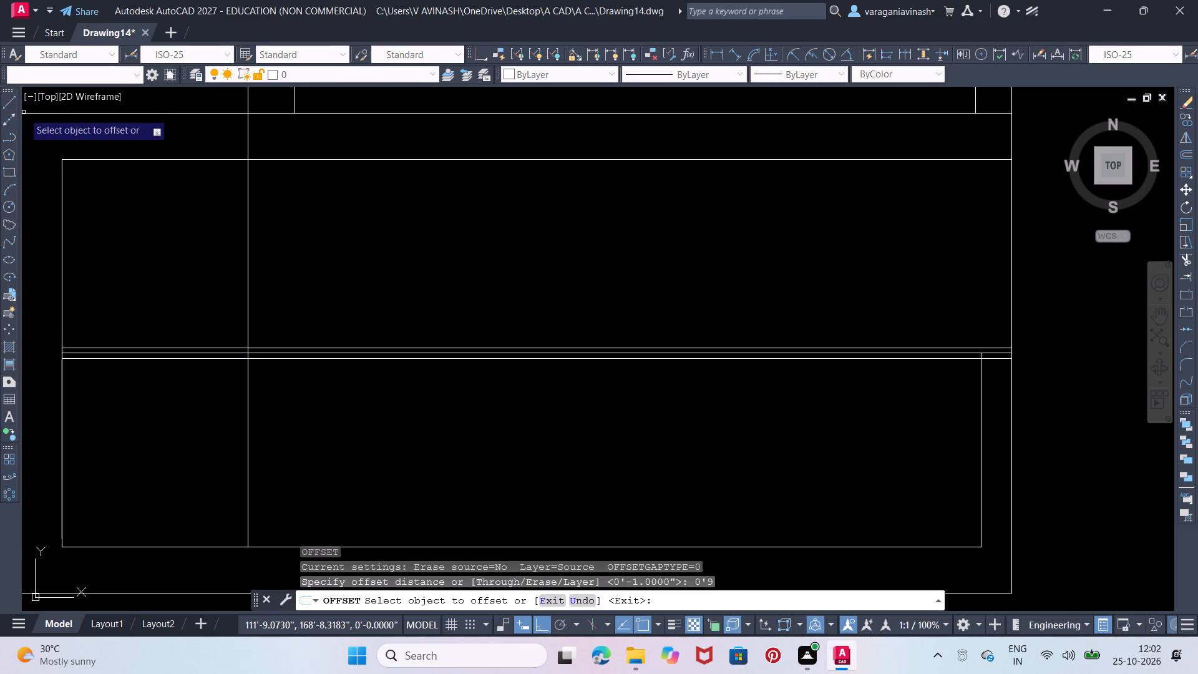
{"action": "left_click", "coordinate": [247, 214]}
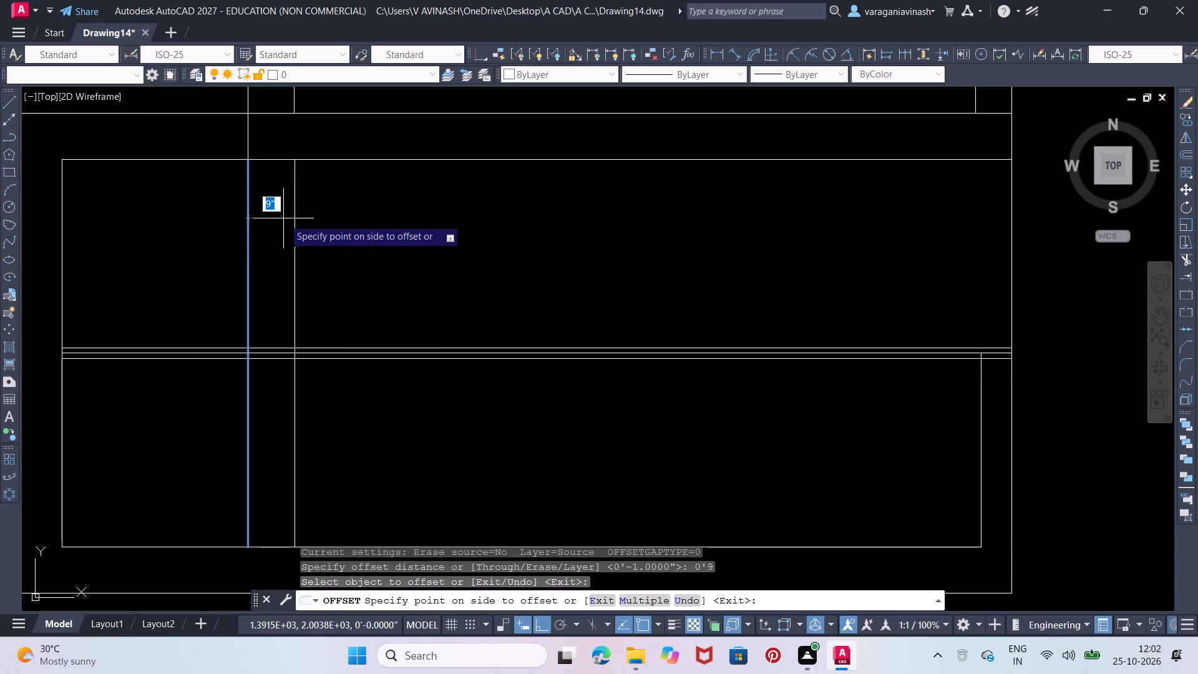
{"action": "key", "text": "m"}
{"action": "key", "text": "Return"}
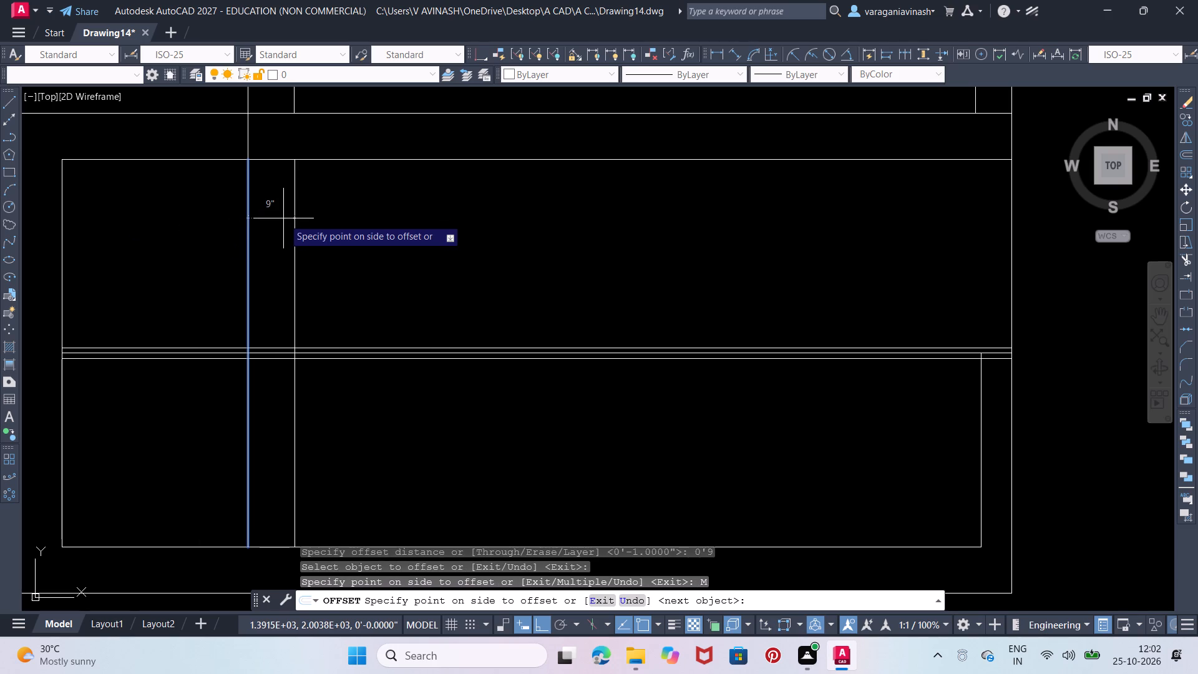
{"action": "left_click", "coordinate": [482, 223]}
{"action": "left_click_drag", "start_coordinate": [611, 232], "coordinate": [622, 233]}
{"action": "left_click", "coordinate": [748, 222]}
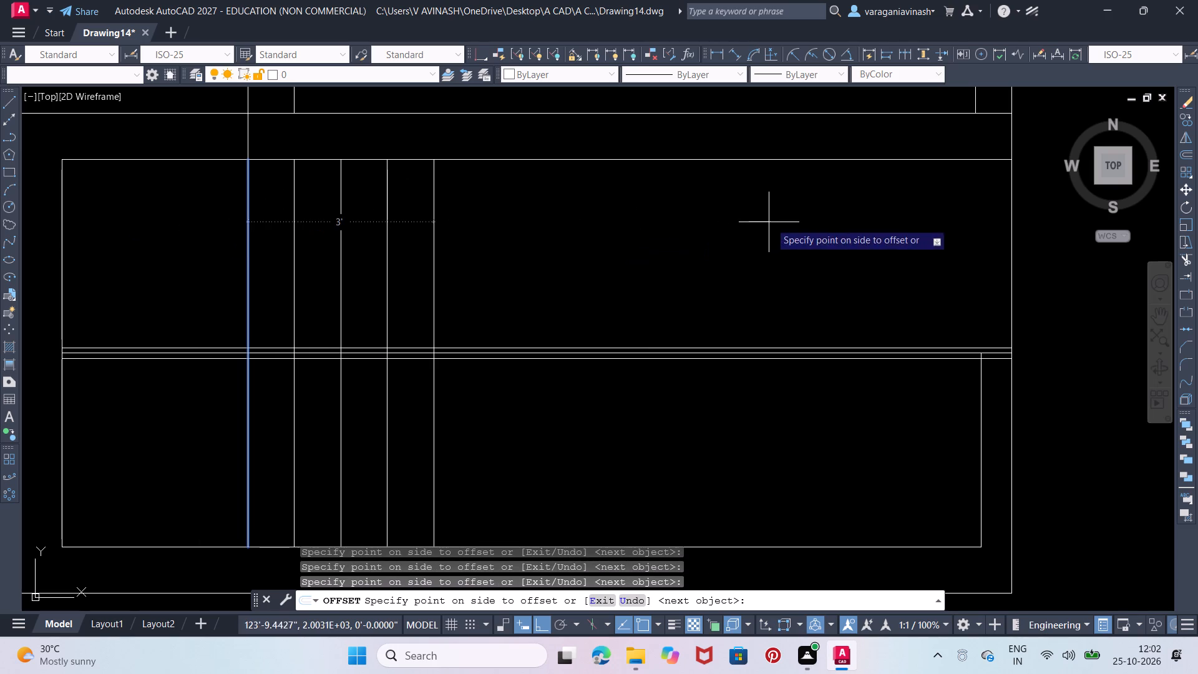
{"action": "left_click_drag", "start_coordinate": [771, 223], "coordinate": [776, 225]}
{"action": "double_click", "coordinate": [824, 222]}
{"action": "left_click", "coordinate": [827, 222]}
{"action": "left_click", "coordinate": [829, 222]}
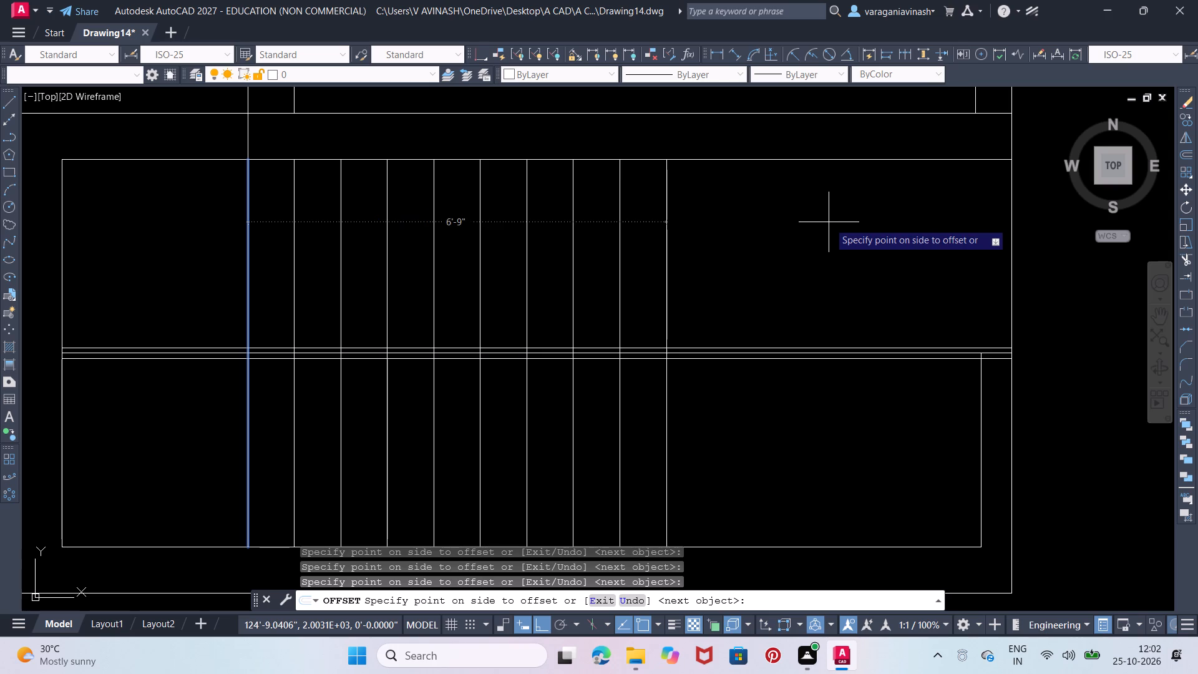
{"action": "left_click", "coordinate": [842, 222]}
{"action": "left_click", "coordinate": [861, 241]}
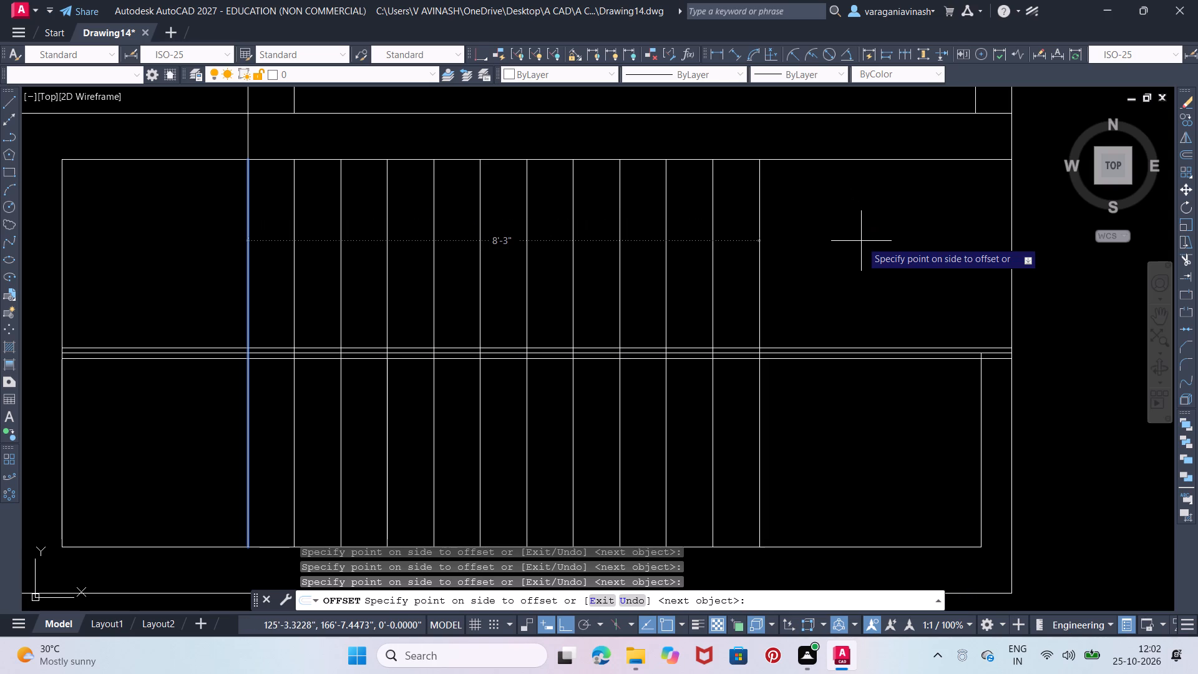
{"action": "key", "text": "ctrl+z"}
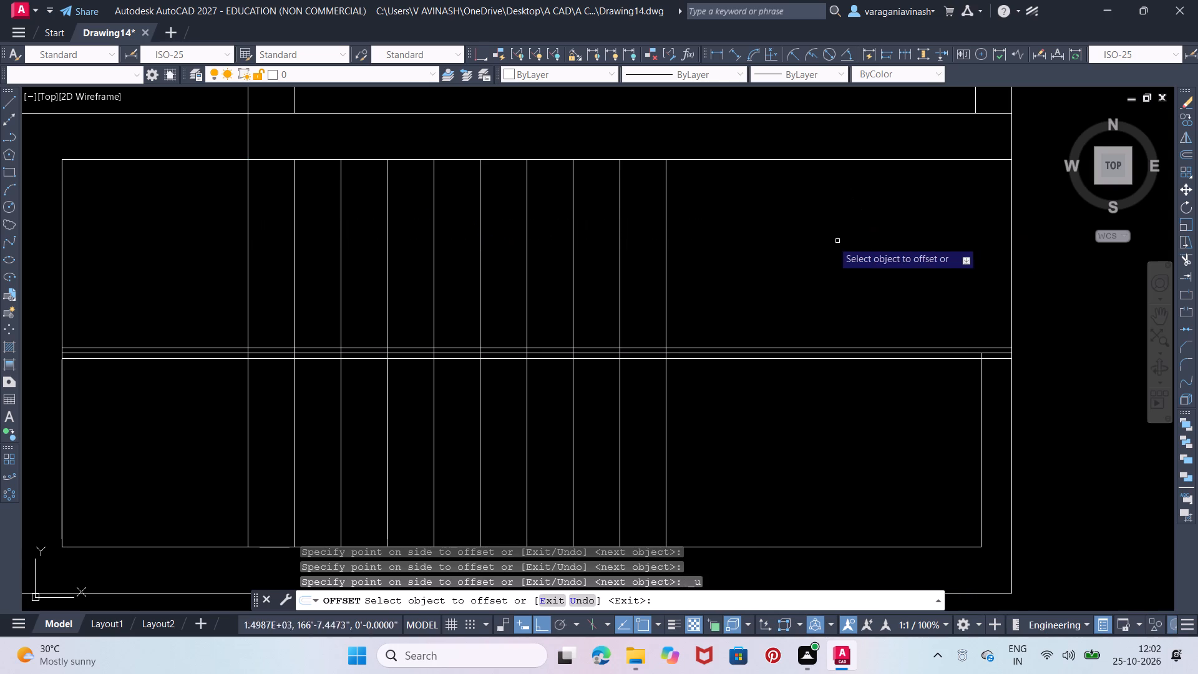
Offset the easternmost vertical line of the southwest space once more eastward at the 0'9 spacing.
{"action": "left_click", "coordinate": [665, 286]}
{"action": "left_click", "coordinate": [738, 287]}
{"action": "key", "text": "Escape"}
{"action": "key", "text": "Escape"}
{"action": "key", "text": "Escape"}
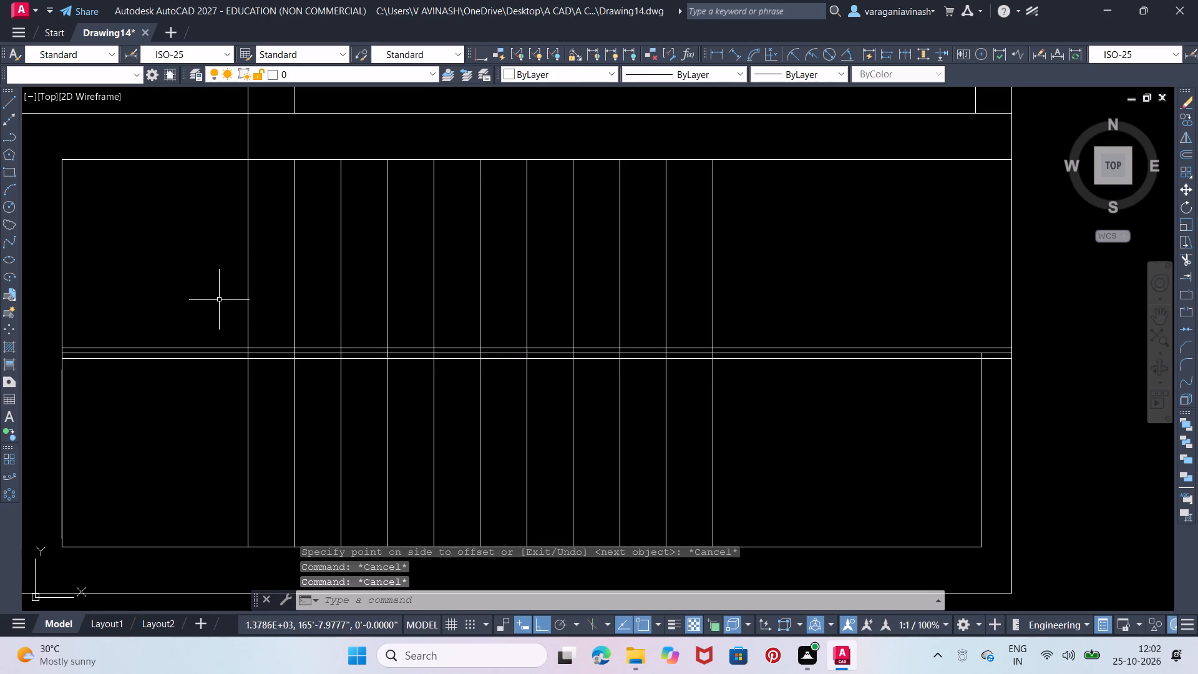
Delete the original westernmost vertical dividing line inside the southwest space.
{"action": "left_click", "coordinate": [256, 276]}
{"action": "left_click", "coordinate": [200, 292]}
{"action": "key", "text": "Delete"}
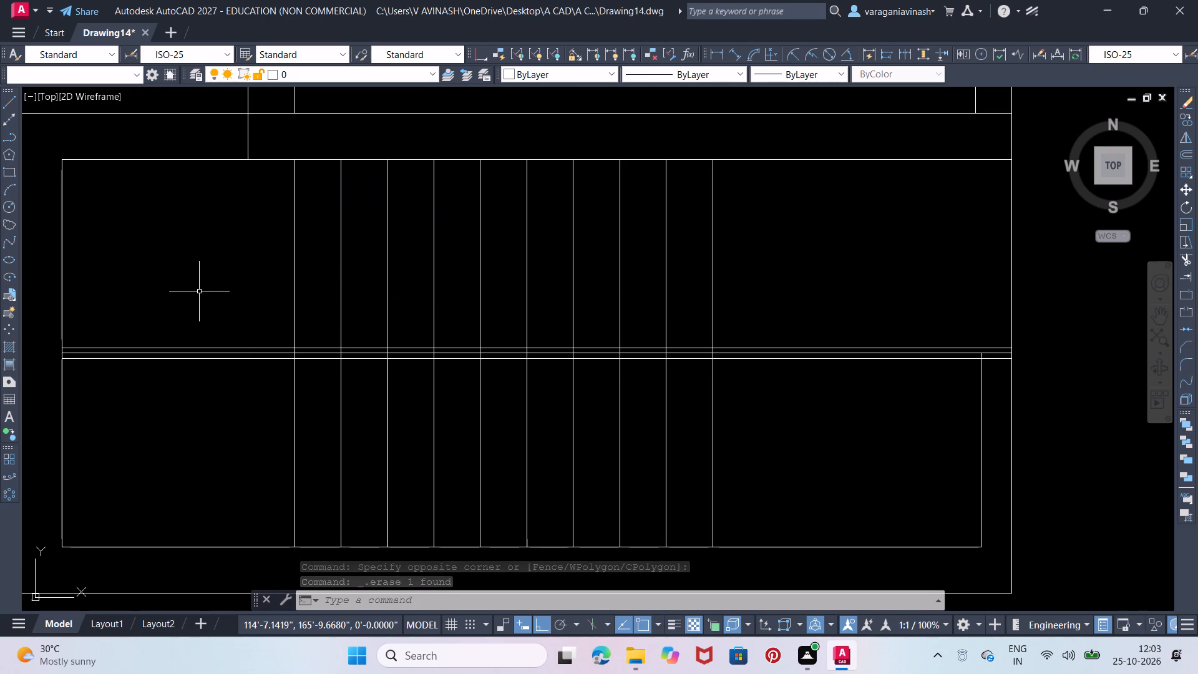
Trim the three middle horizontal lines where they extend west of the first remaining vertical line.
{"action": "middle_click_drag", "start_coordinate": [228, 265], "coordinate": [309, 312]}
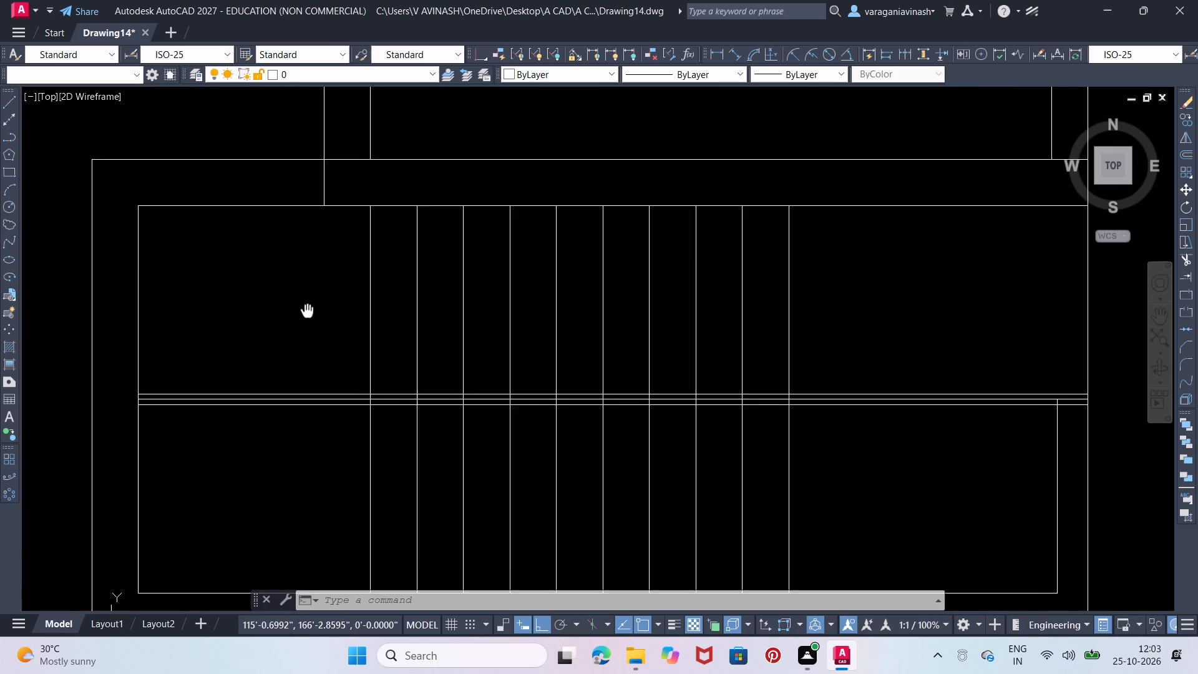
{"action": "middle_click_drag", "start_coordinate": [309, 312], "coordinate": [311, 312]}
{"action": "scroll", "coordinate": [315, 311], "scroll_direction": "up", "scroll_amount": 1}
{"action": "middle_click_drag", "start_coordinate": [510, 345], "coordinate": [502, 339]}
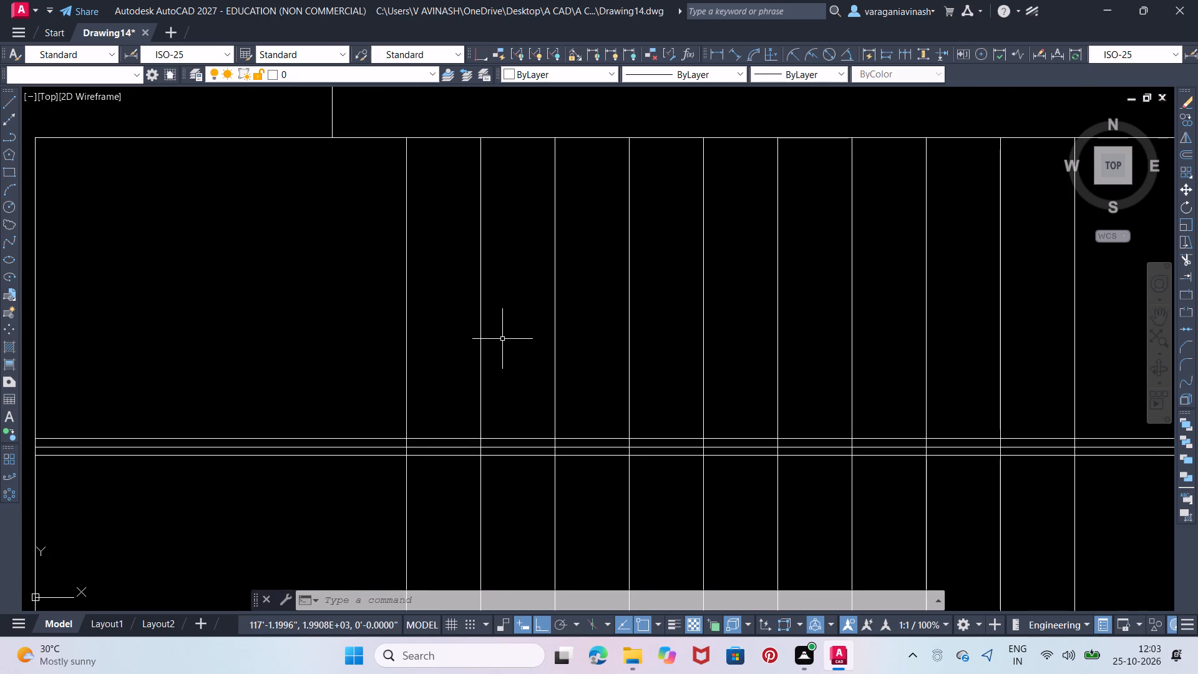
{"action": "scroll", "coordinate": [399, 307], "scroll_direction": "down", "scroll_amount": 1}
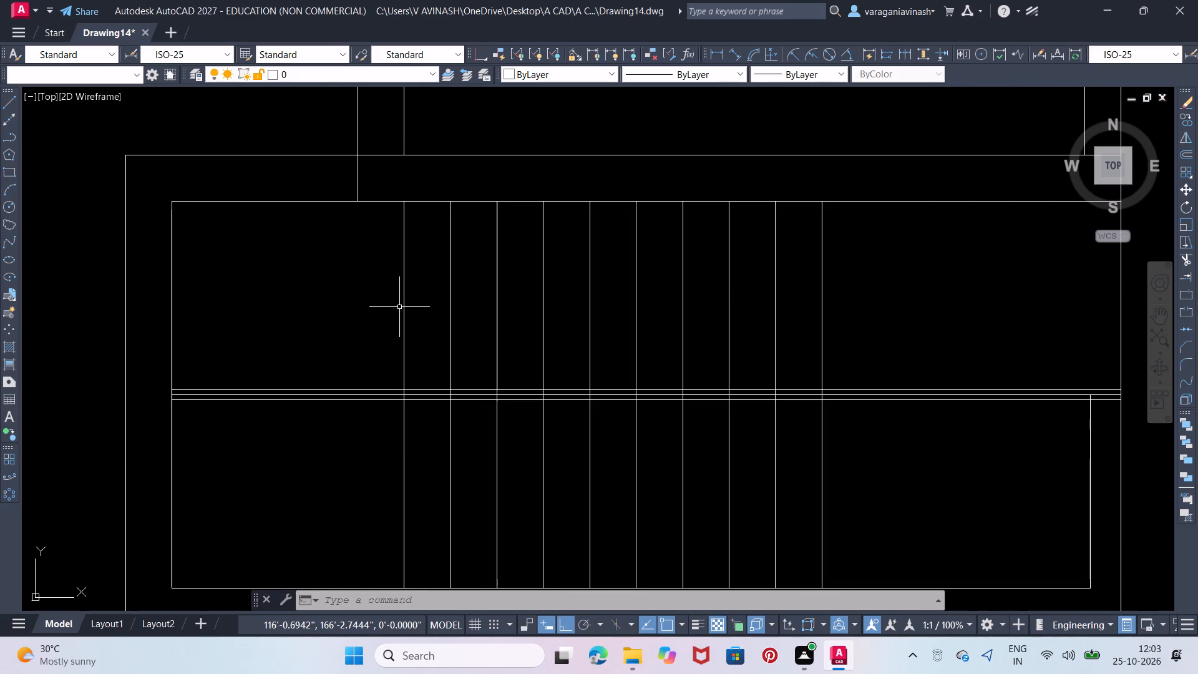
{"action": "type", "text": "TR"}
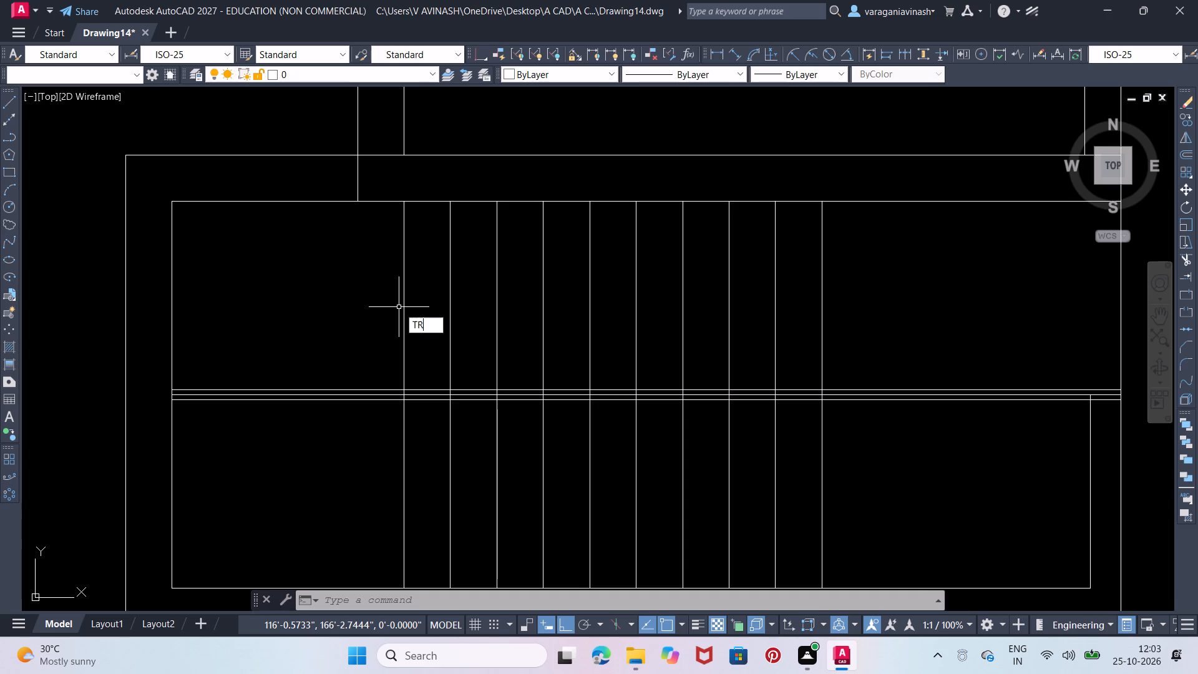
{"action": "key", "text": "Return"}
{"action": "left_click_drag", "start_coordinate": [379, 333], "coordinate": [366, 354]}
{"action": "left_click", "coordinate": [343, 405]}
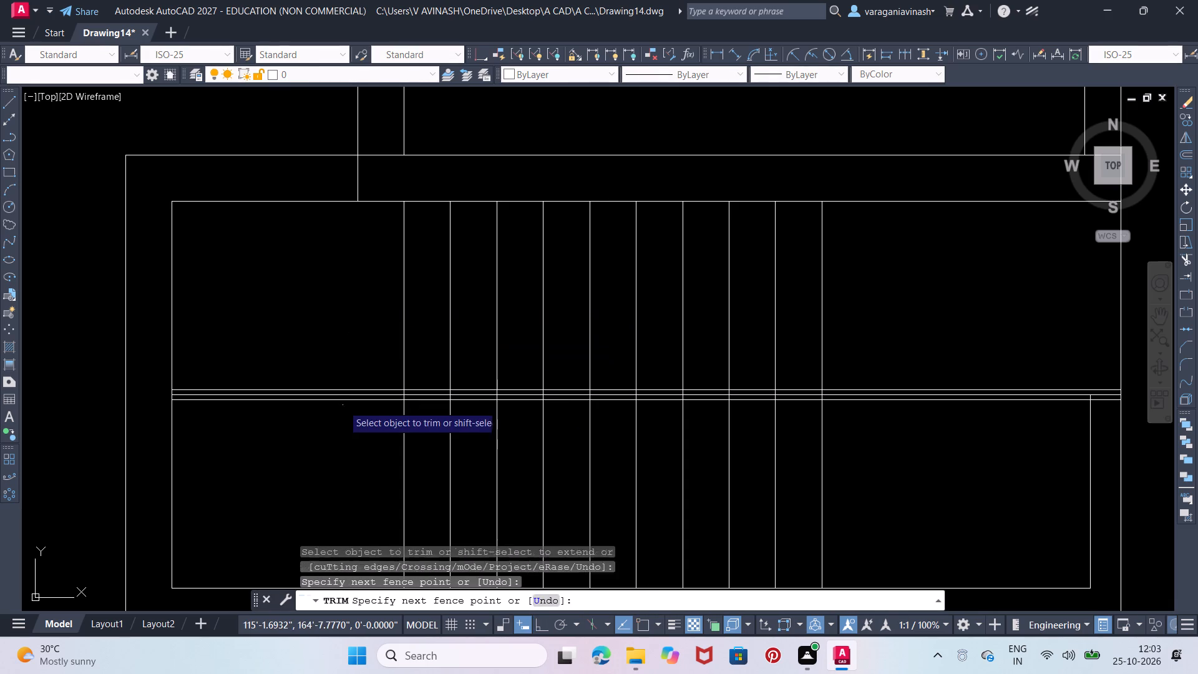
{"action": "left_click", "coordinate": [338, 381]}
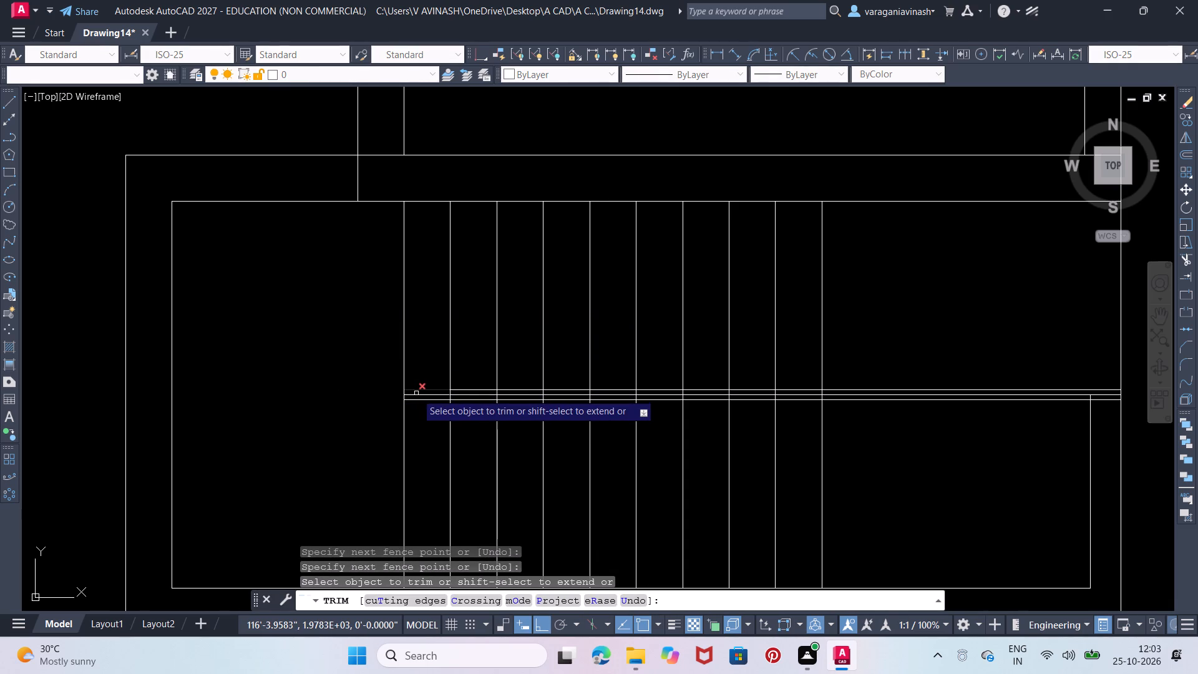
Trim the pieces of the vertical lines that cross the narrow strip between the outer two middle horizontal lines.
{"action": "scroll", "coordinate": [432, 395], "scroll_direction": "up", "scroll_amount": 2}
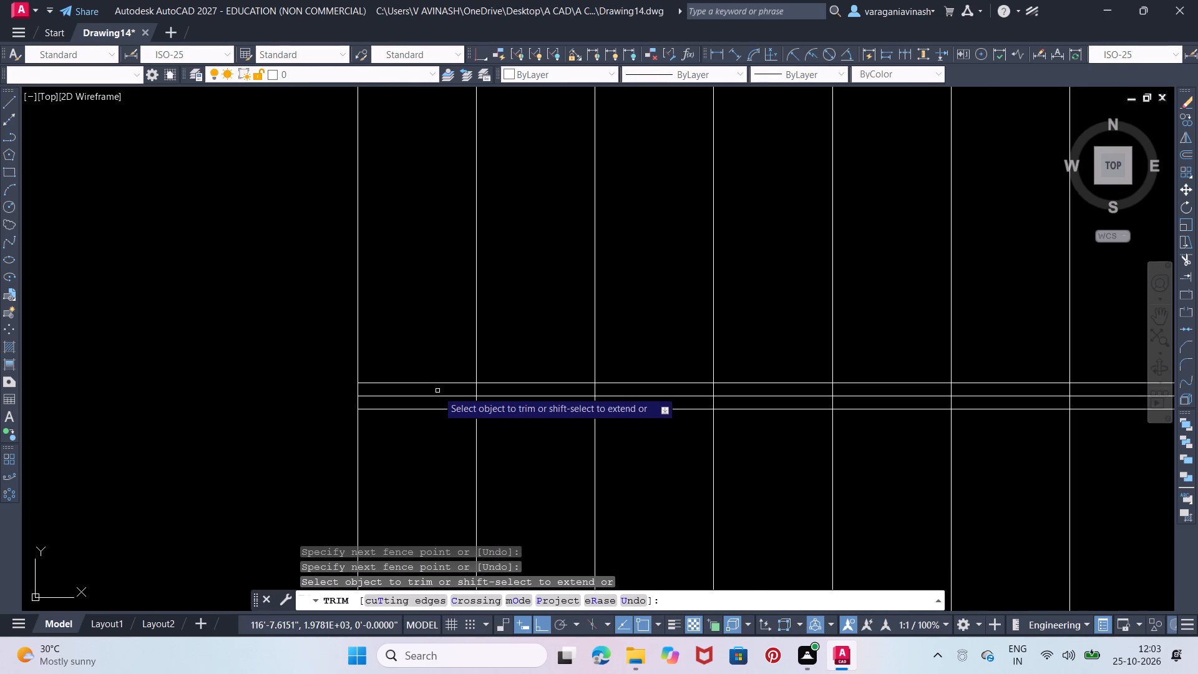
{"action": "left_click", "coordinate": [437, 391]}
{"action": "middle_click_drag", "start_coordinate": [1071, 389], "coordinate": [779, 389]}
{"action": "scroll", "coordinate": [802, 397], "scroll_direction": "down", "scroll_amount": 1}
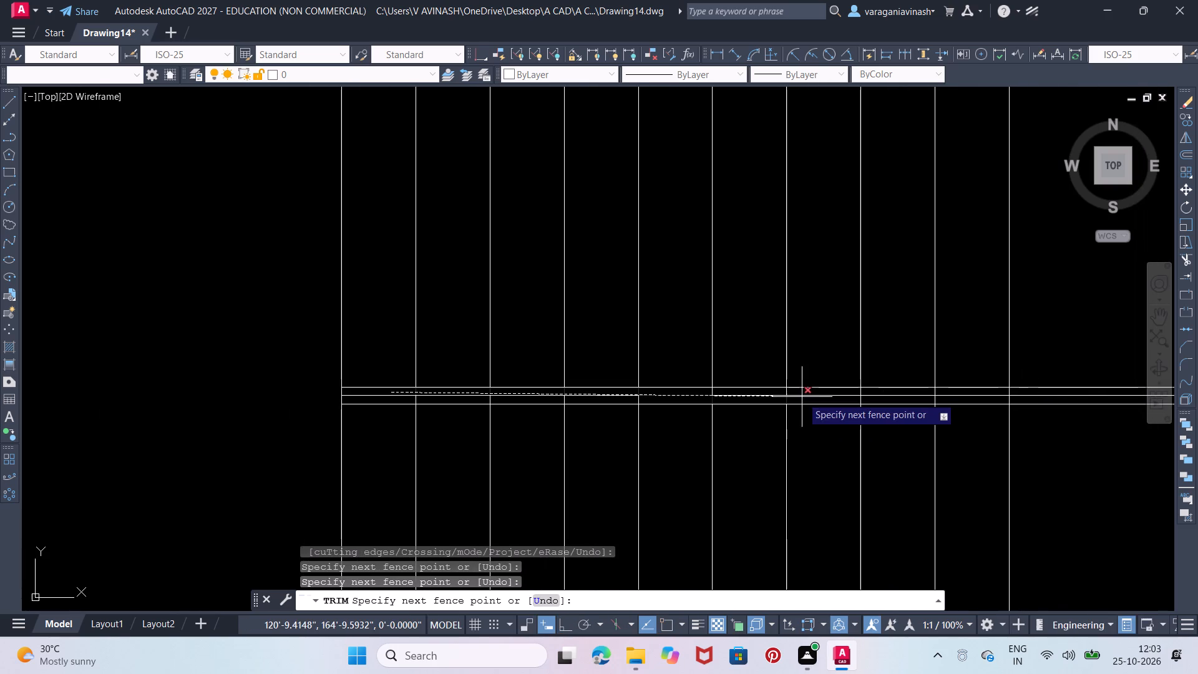
{"action": "left_click", "coordinate": [1022, 391]}
{"action": "left_click", "coordinate": [1021, 400]}
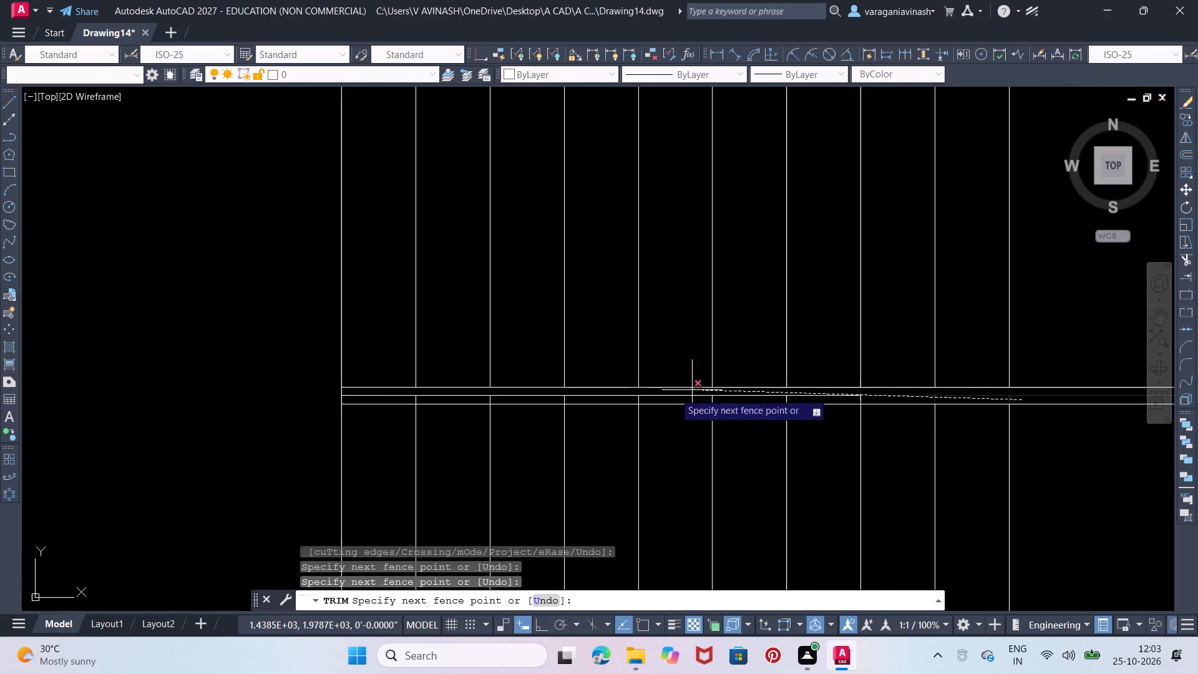
{"action": "left_click", "coordinate": [373, 402]}
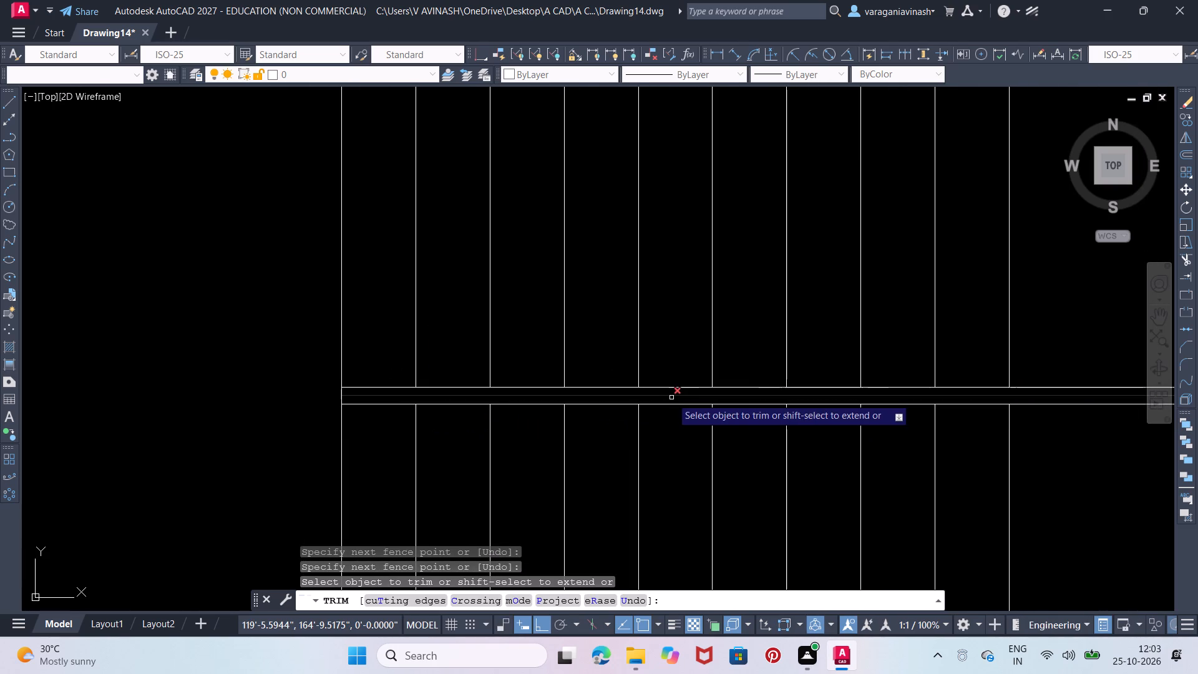
{"action": "scroll", "coordinate": [673, 398], "scroll_direction": "down", "scroll_amount": 1}
{"action": "middle_click_drag", "start_coordinate": [691, 395], "coordinate": [557, 376]}
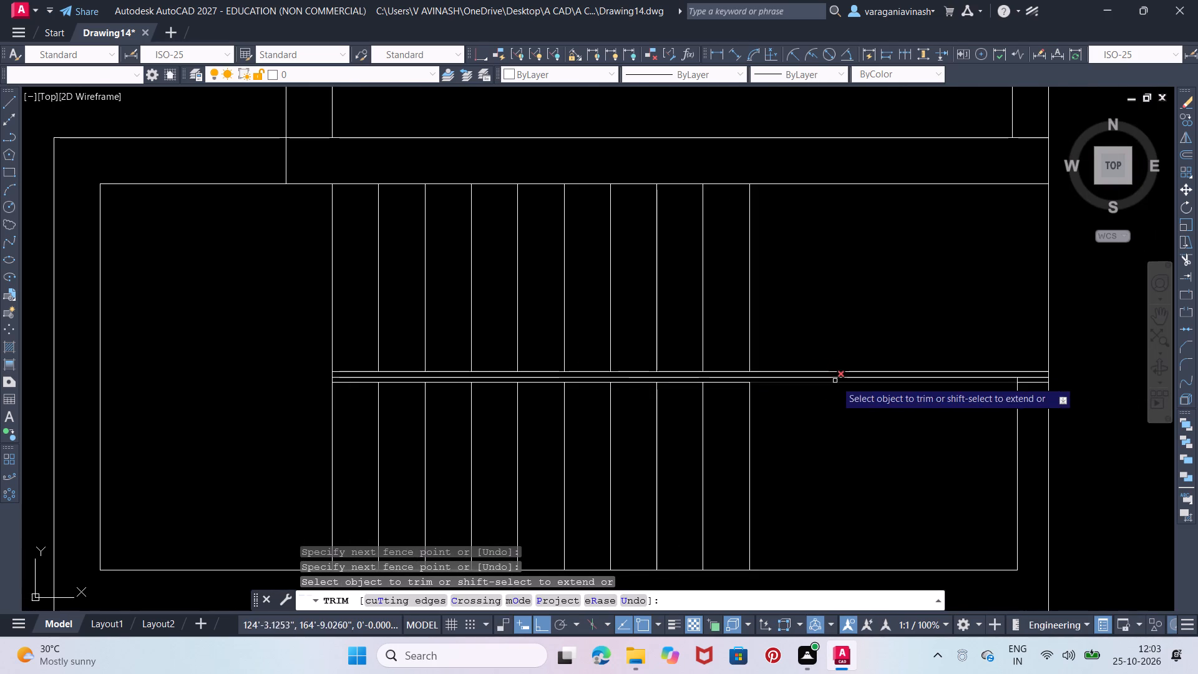
{"action": "key", "text": "Escape"}
{"action": "key", "text": "Escape"}
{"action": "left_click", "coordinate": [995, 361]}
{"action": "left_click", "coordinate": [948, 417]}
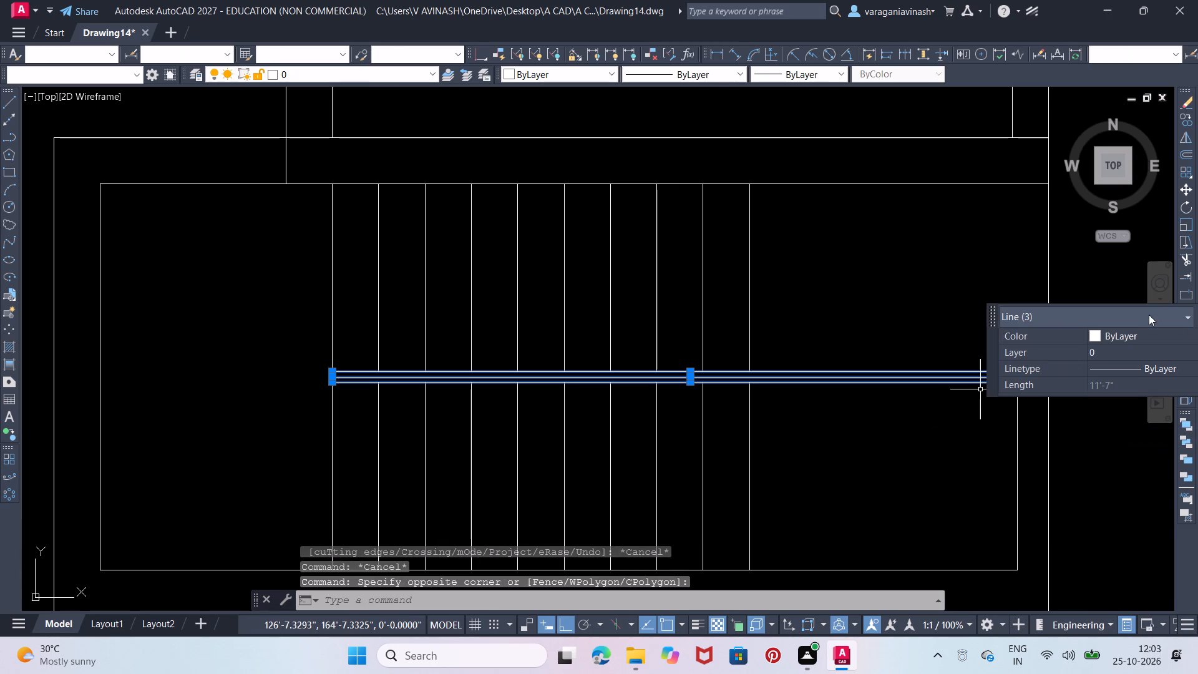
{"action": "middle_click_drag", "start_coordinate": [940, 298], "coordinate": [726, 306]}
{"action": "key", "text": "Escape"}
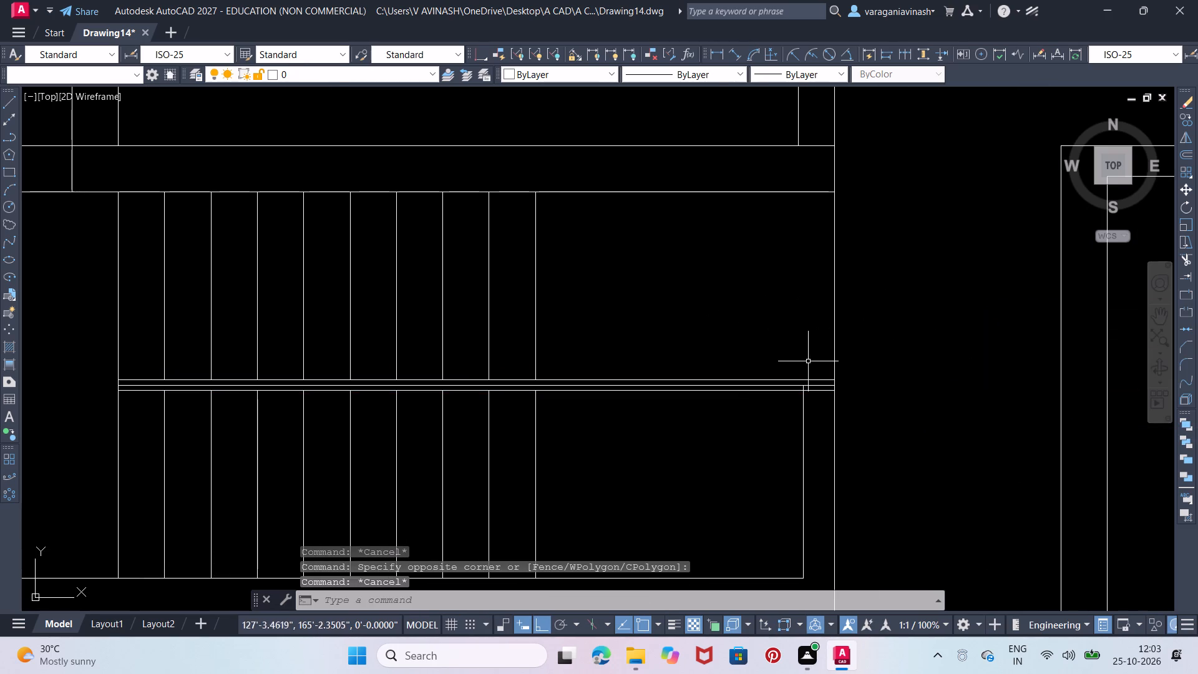
Stretch the east ends of the upper and lower middle horizontal lines back to the easternmost vertical stair line.
{"action": "left_click", "coordinate": [733, 366]}
{"action": "left_click", "coordinate": [655, 444]}
{"action": "left_click", "coordinate": [930, 335]}
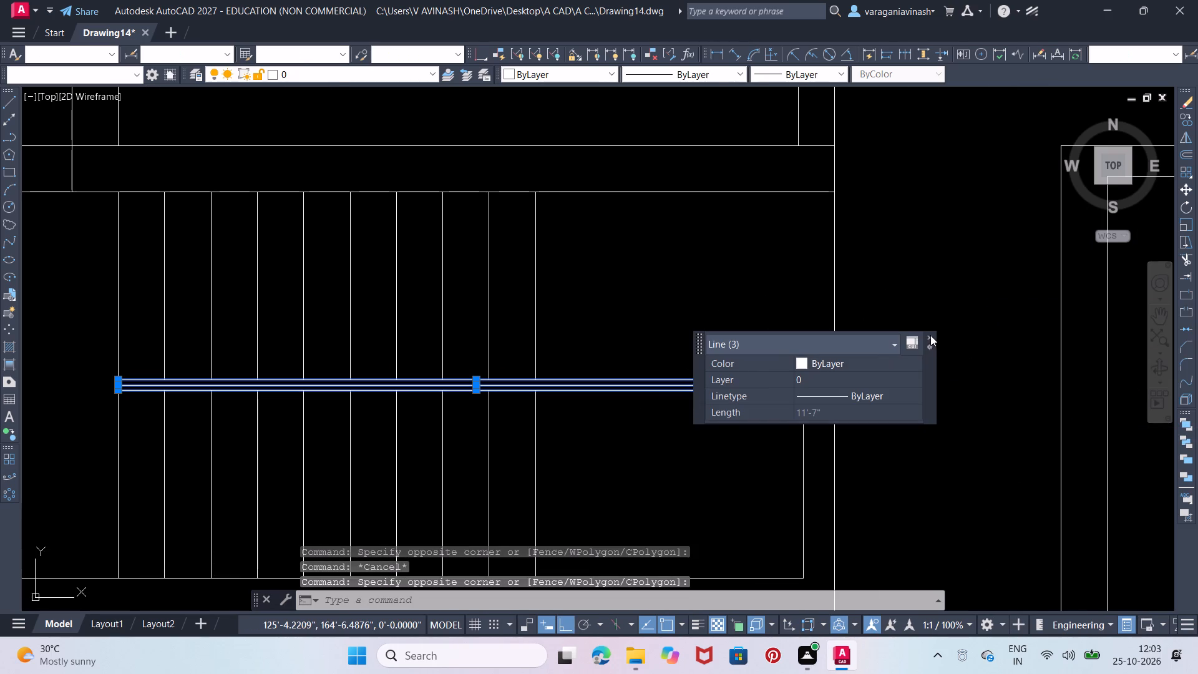
{"action": "scroll", "coordinate": [834, 384], "scroll_direction": "up", "scroll_amount": 1}
{"action": "left_click", "coordinate": [832, 376]}
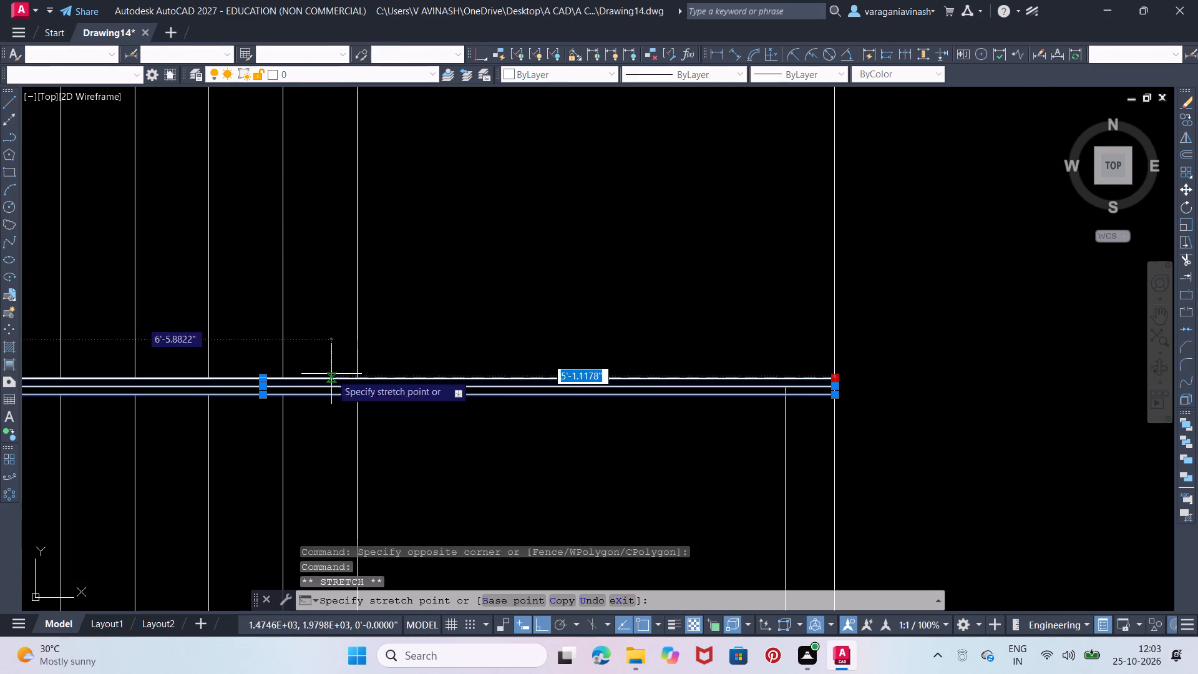
{"action": "left_click", "coordinate": [354, 378]}
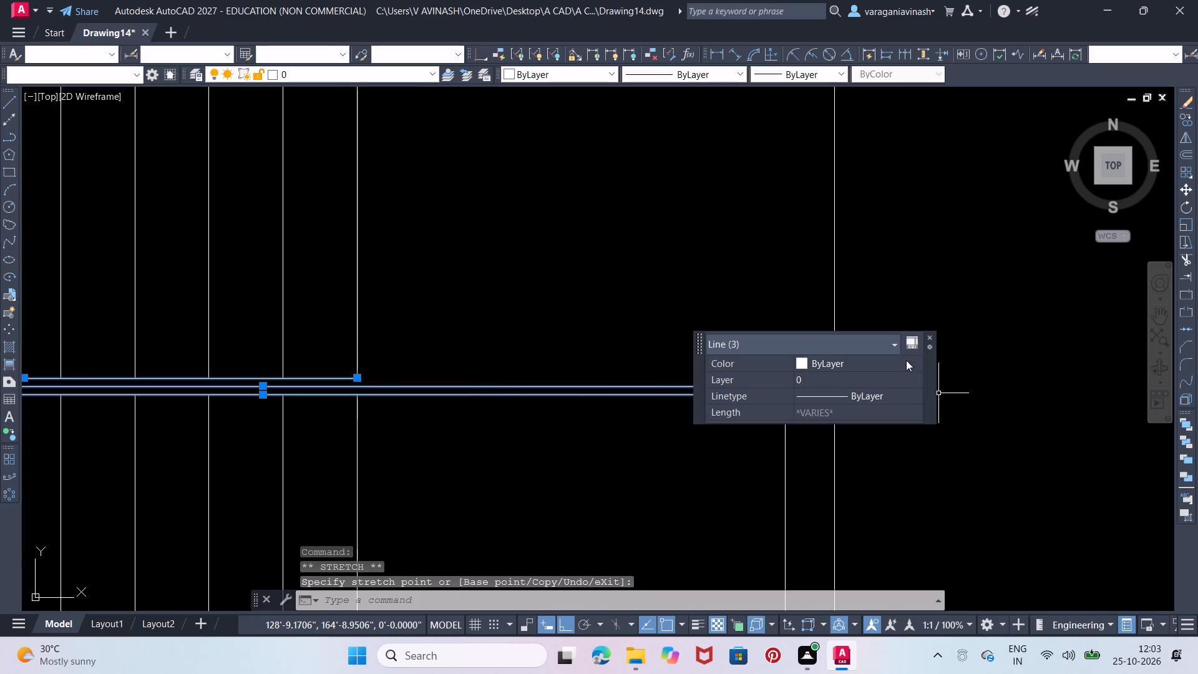
{"action": "left_click", "coordinate": [931, 339]}
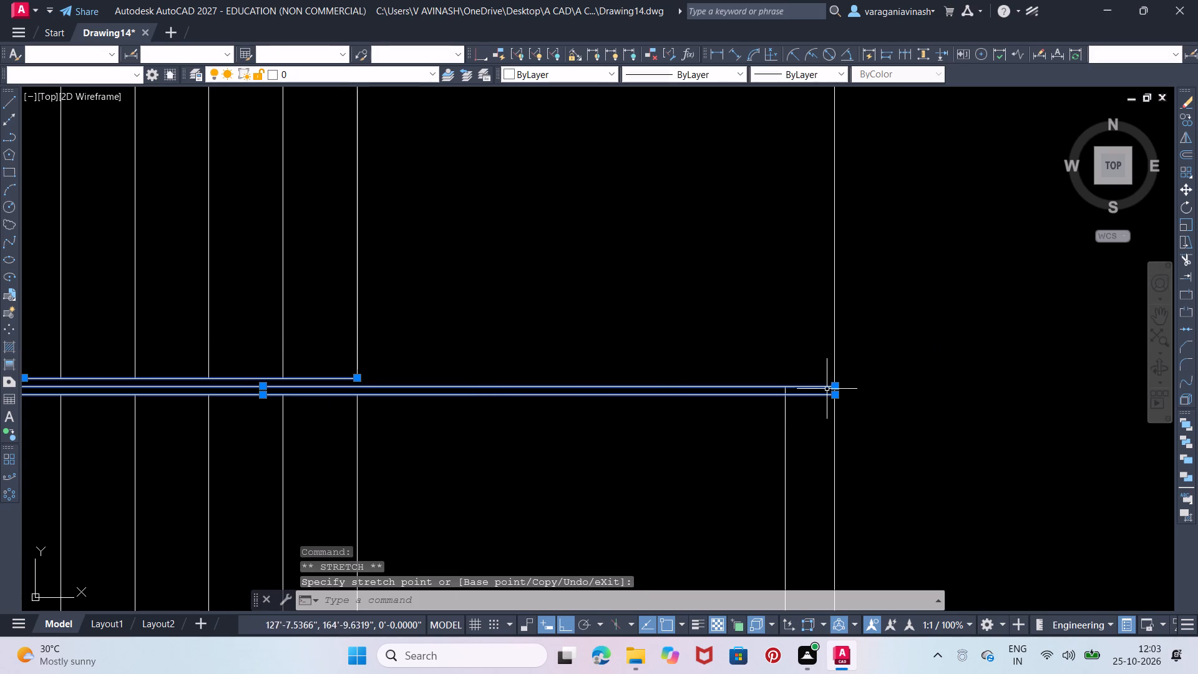
{"action": "left_click", "coordinate": [835, 396]}
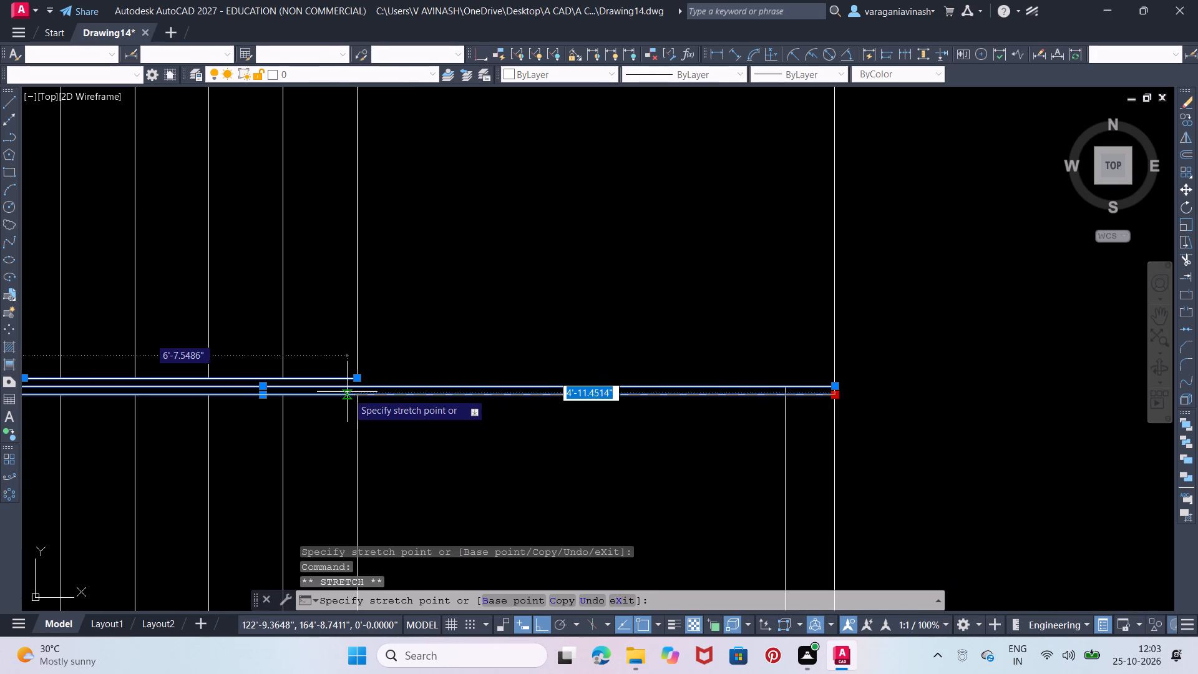
{"action": "left_click", "coordinate": [358, 398]}
{"action": "key", "text": "Escape"}
{"action": "key", "text": "Escape"}
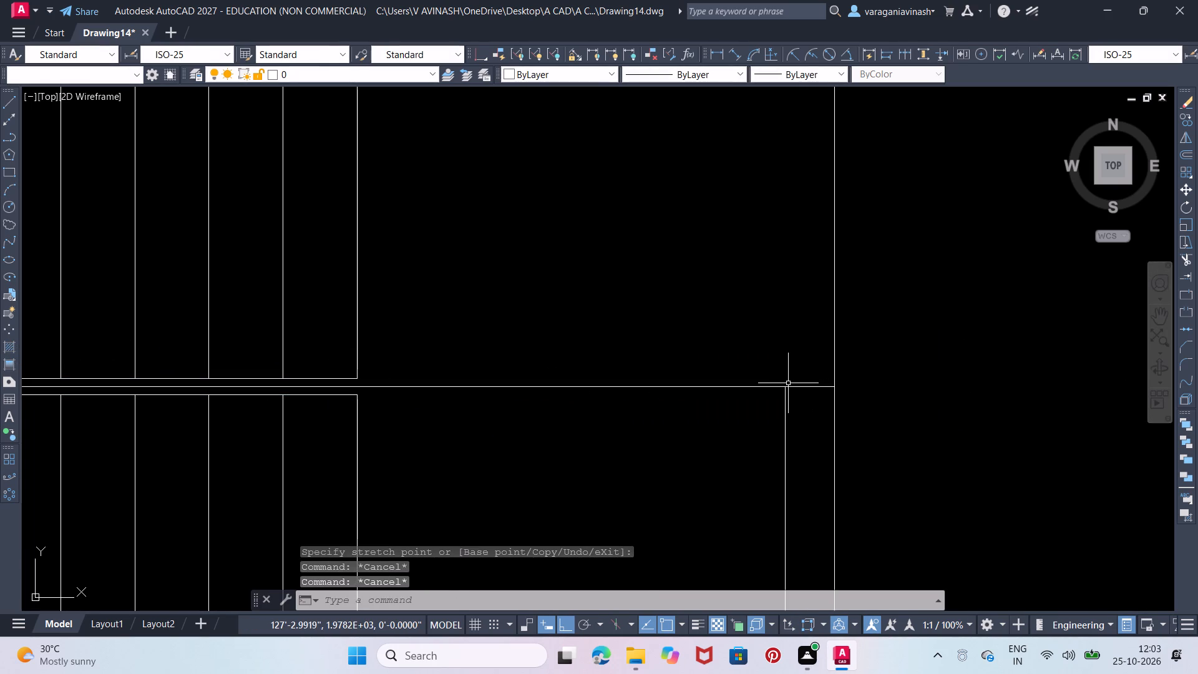
Trim away the centre horizontal line between the two strip lines and across the open area up to the east wall's inner line.
{"action": "type", "text": "TR"}
{"action": "key", "text": "Return"}
{"action": "left_click_drag", "start_coordinate": [752, 346], "coordinate": [733, 377]}
{"action": "left_click", "coordinate": [670, 472]}
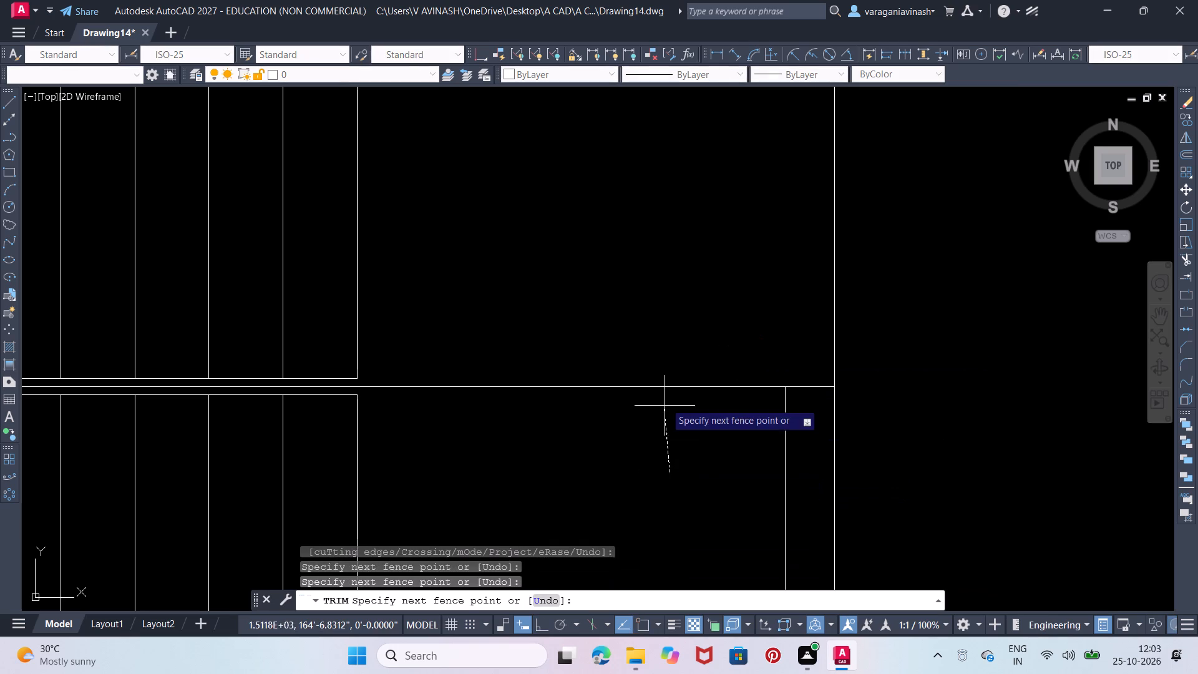
{"action": "left_click", "coordinate": [656, 336]}
{"action": "key", "text": "Escape"}
{"action": "scroll", "coordinate": [656, 336], "scroll_direction": "down", "scroll_amount": 1}
{"action": "scroll", "coordinate": [603, 339], "scroll_direction": "down", "scroll_amount": 1}
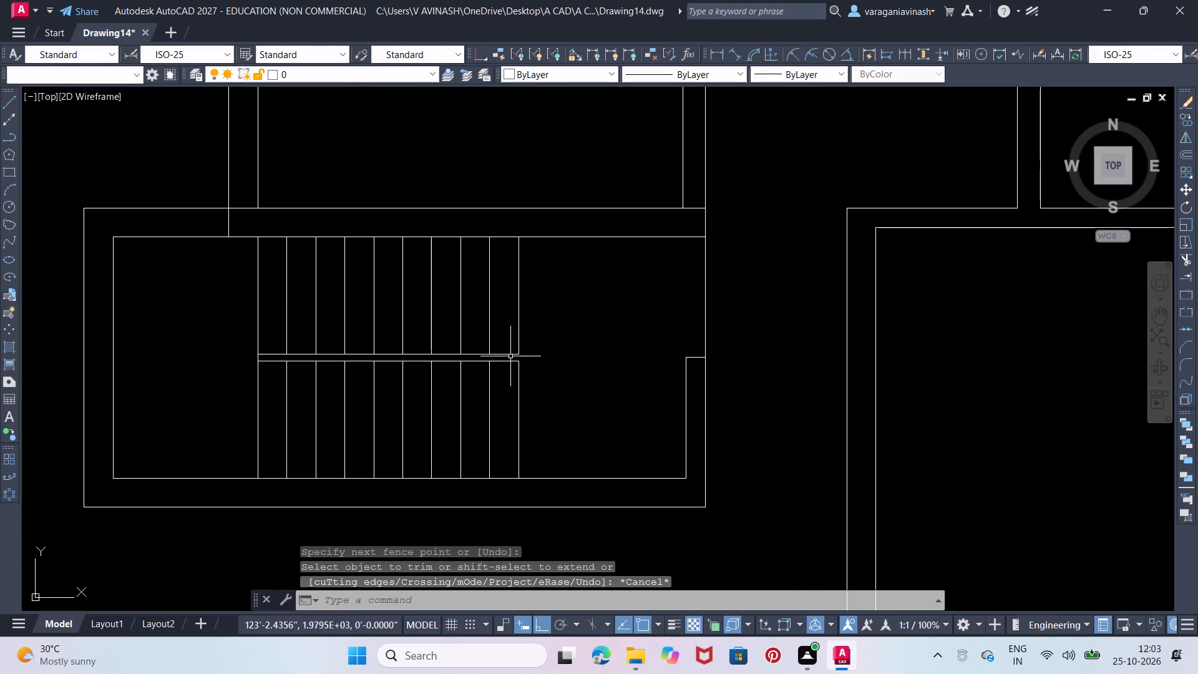
{"action": "middle_click_drag", "start_coordinate": [497, 368], "coordinate": [719, 383]}
{"action": "key", "text": "Escape"}
{"action": "key", "text": "Escape"}
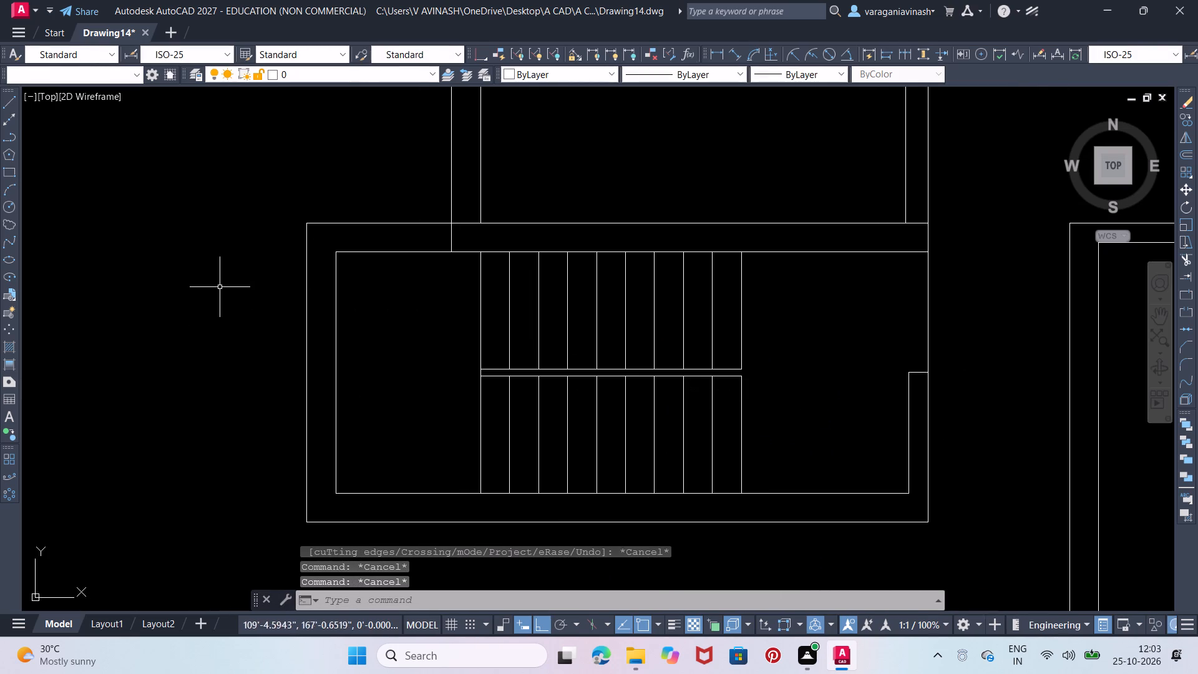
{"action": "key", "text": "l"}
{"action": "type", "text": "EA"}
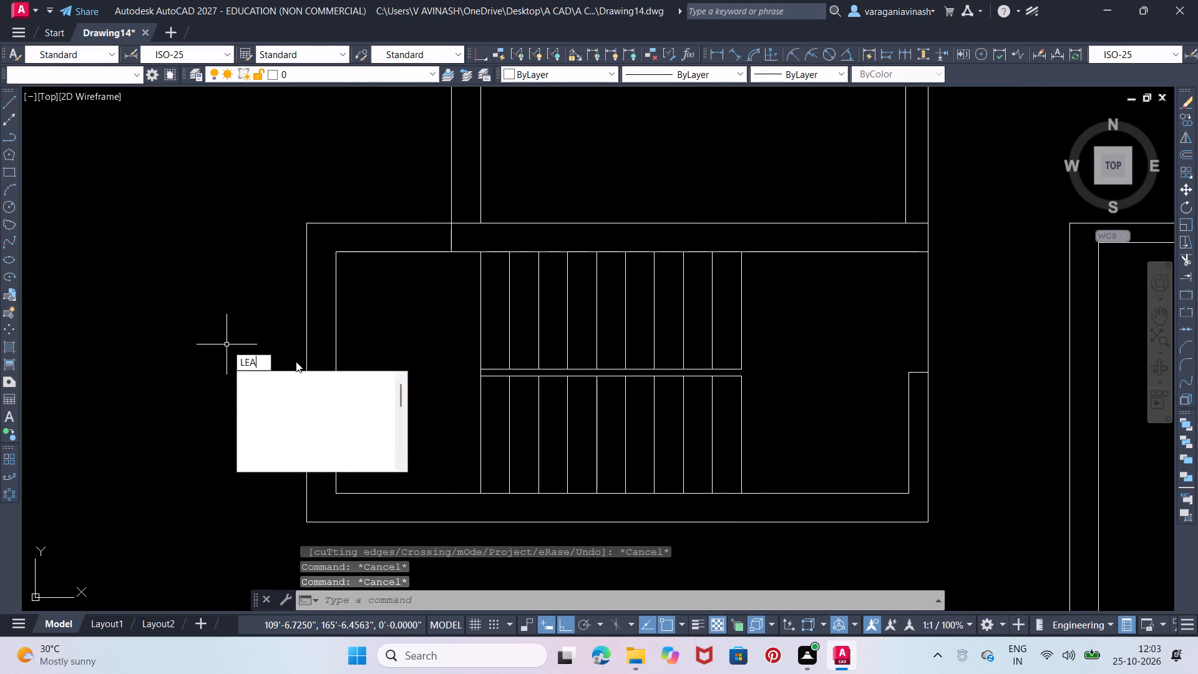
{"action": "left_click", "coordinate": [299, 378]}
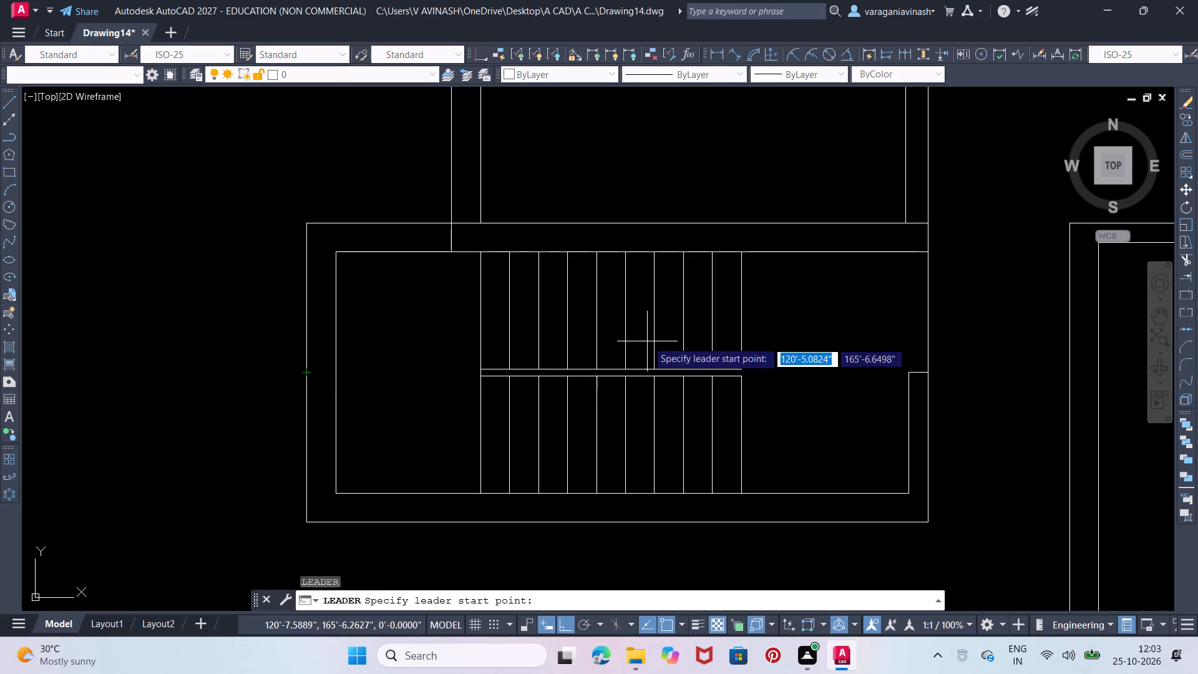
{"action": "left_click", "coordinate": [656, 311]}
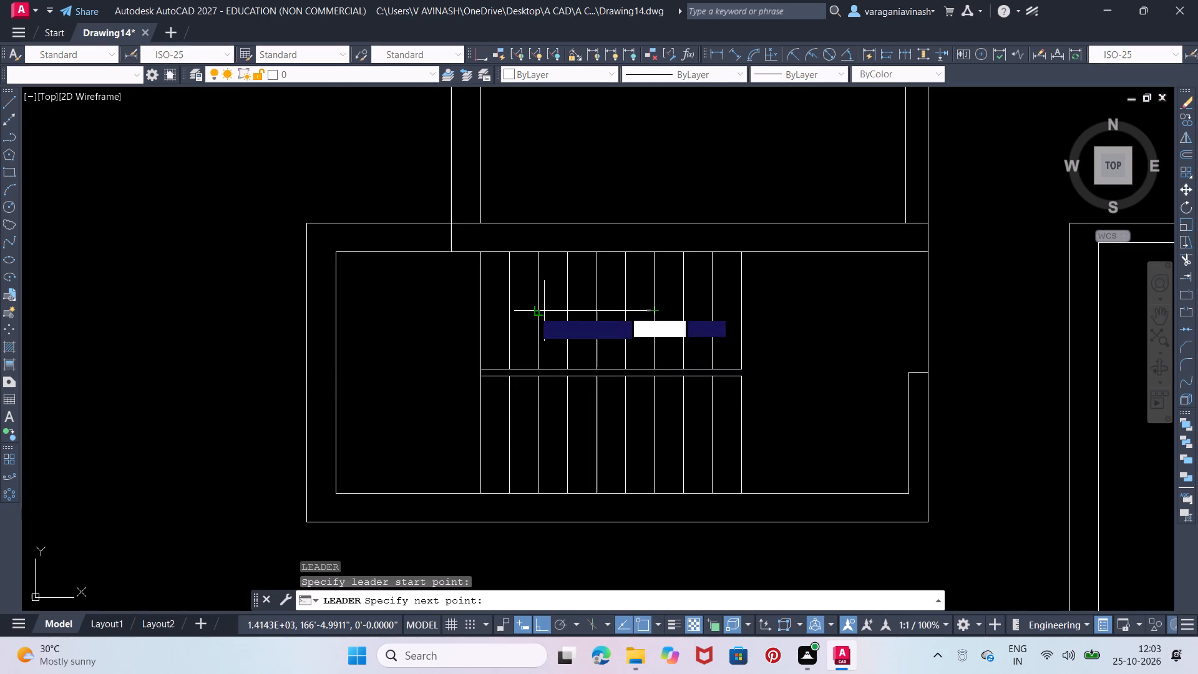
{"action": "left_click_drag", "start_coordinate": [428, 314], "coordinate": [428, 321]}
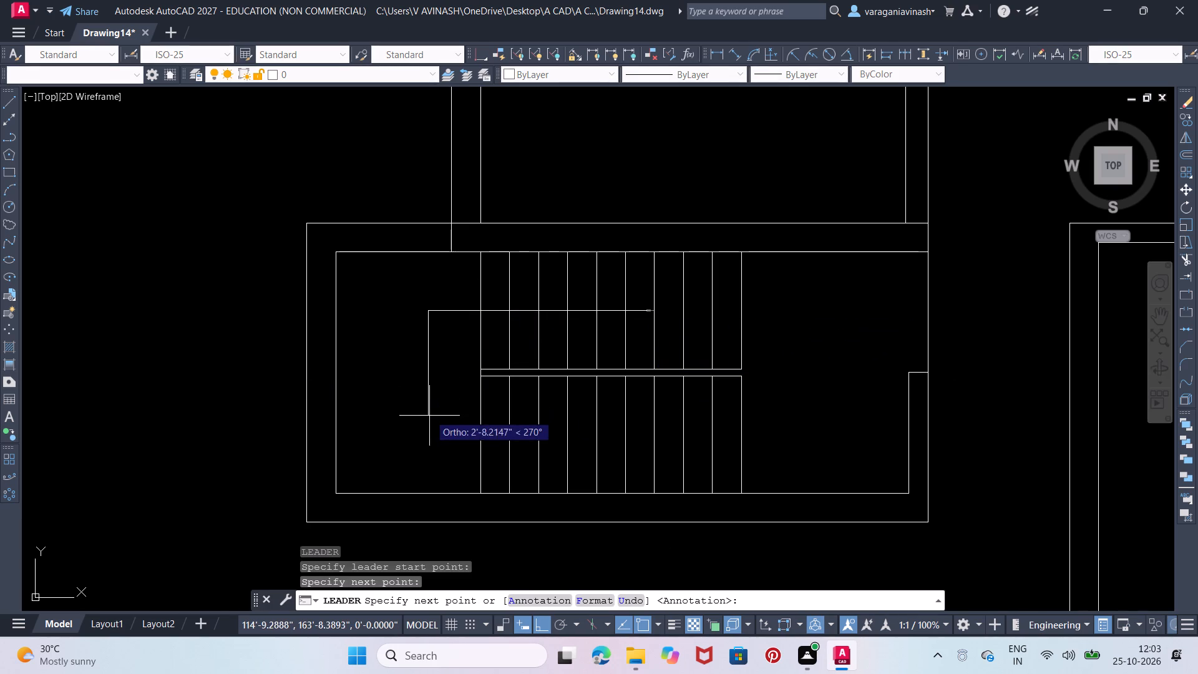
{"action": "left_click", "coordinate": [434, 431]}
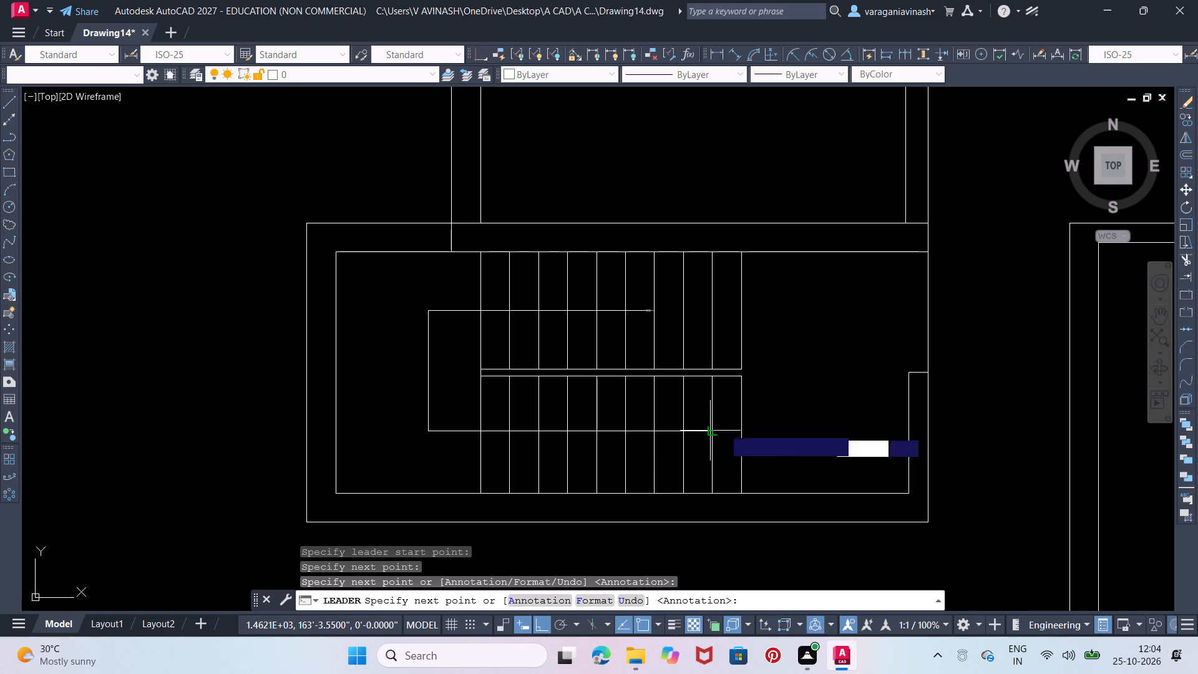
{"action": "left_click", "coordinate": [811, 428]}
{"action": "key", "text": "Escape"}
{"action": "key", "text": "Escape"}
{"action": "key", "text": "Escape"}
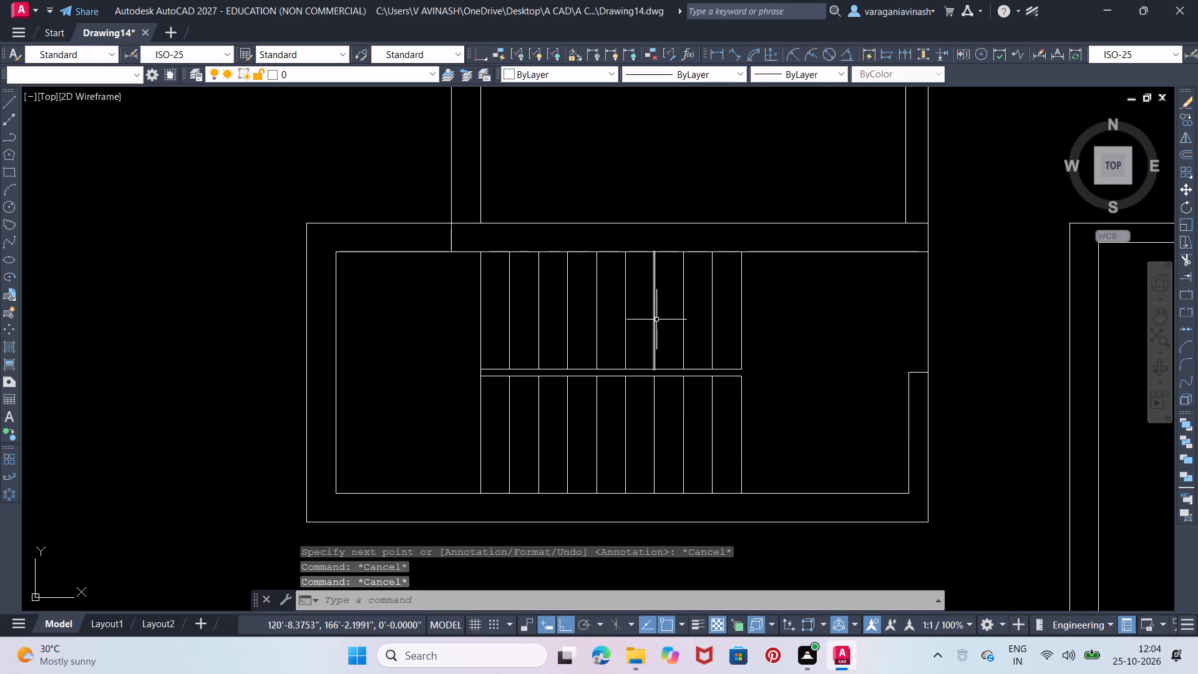
Draw an unannotated leader from the upper flight's seventh tread line west to the landing, south, and east past the lower flight.
{"action": "right_click", "coordinate": [427, 306]}
{"action": "left_click", "coordinate": [469, 318]}
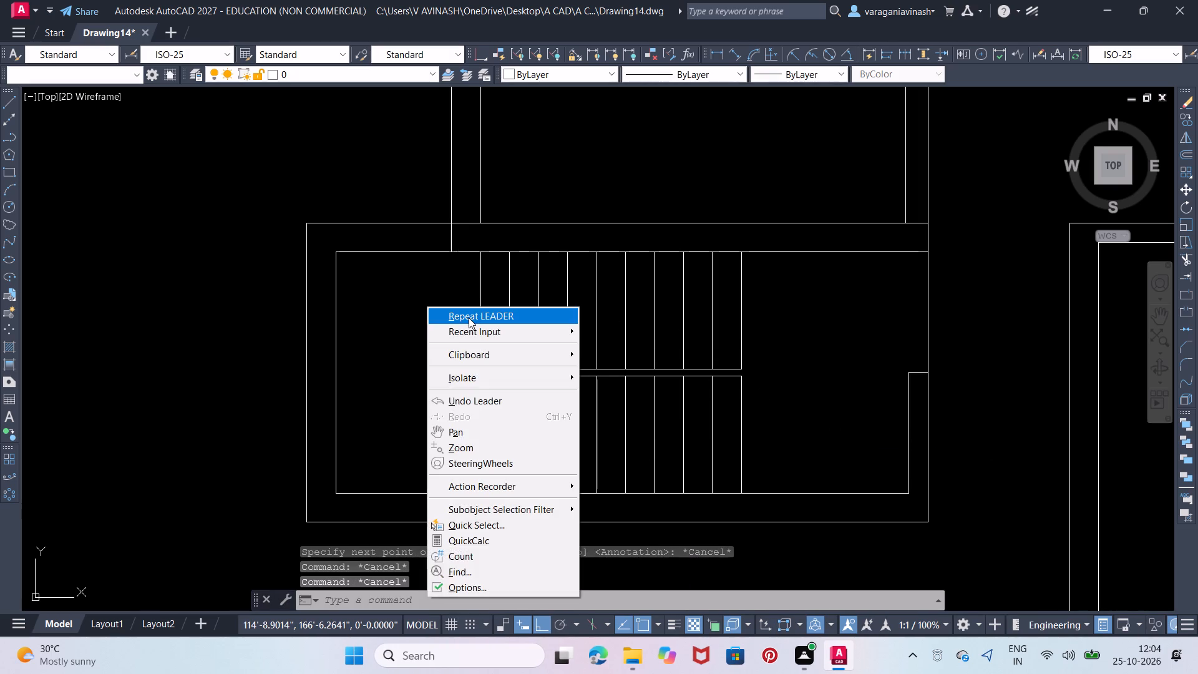
{"action": "left_click", "coordinate": [655, 313]}
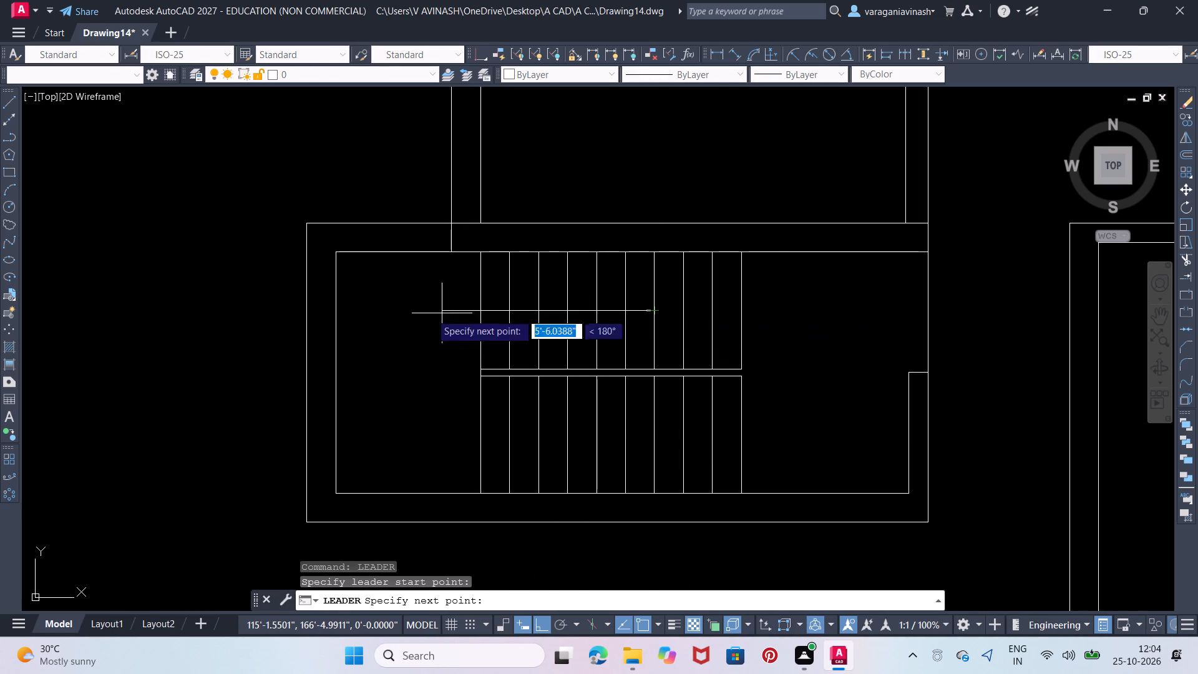
{"action": "left_click", "coordinate": [427, 313]}
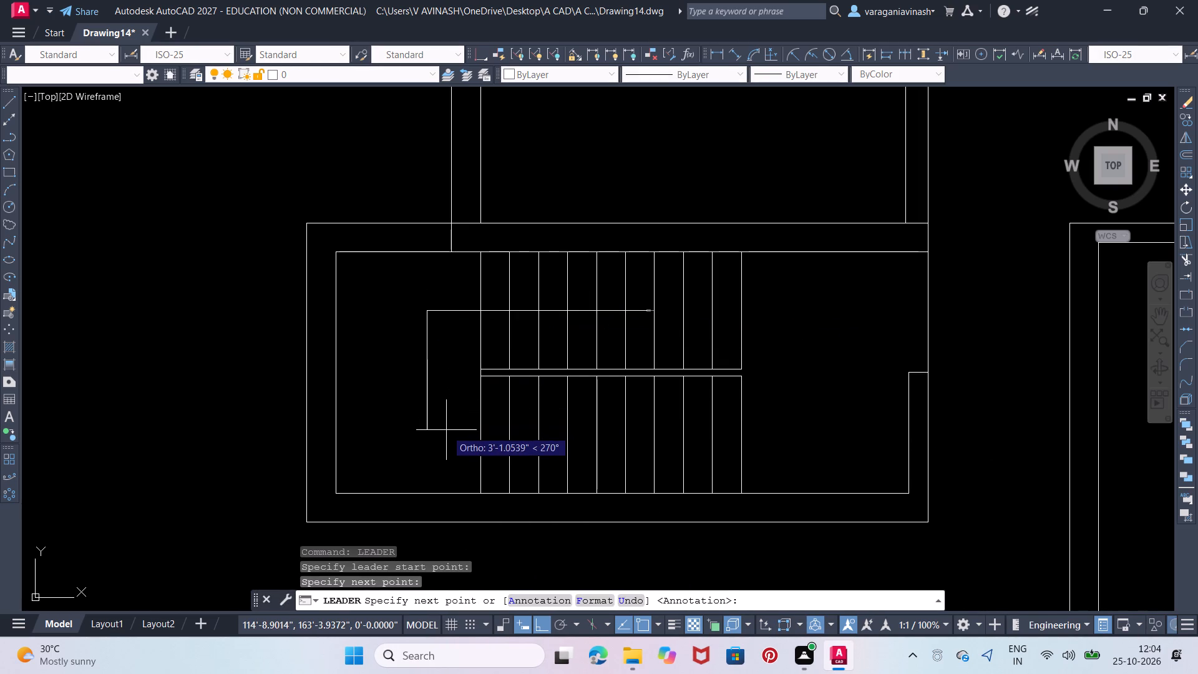
{"action": "left_click", "coordinate": [446, 430]}
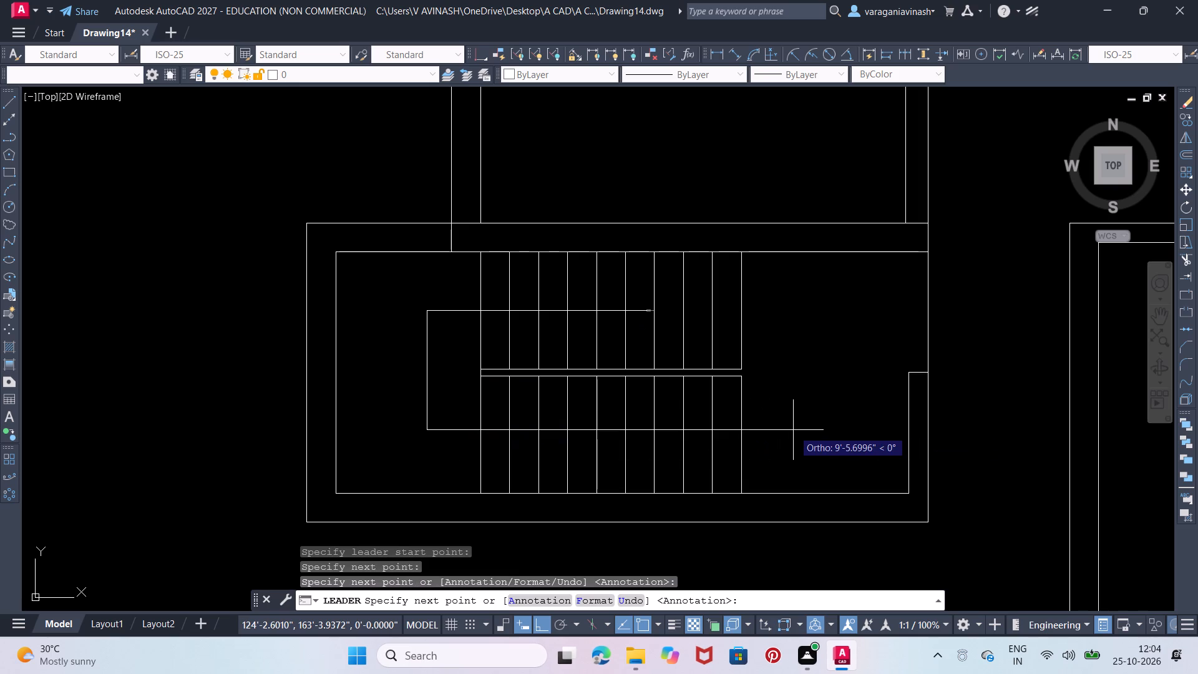
{"action": "left_click", "coordinate": [793, 430]}
{"action": "right_click", "coordinate": [793, 430]}
{"action": "left_click", "coordinate": [823, 443]}
{"action": "right_click", "coordinate": [823, 442]}
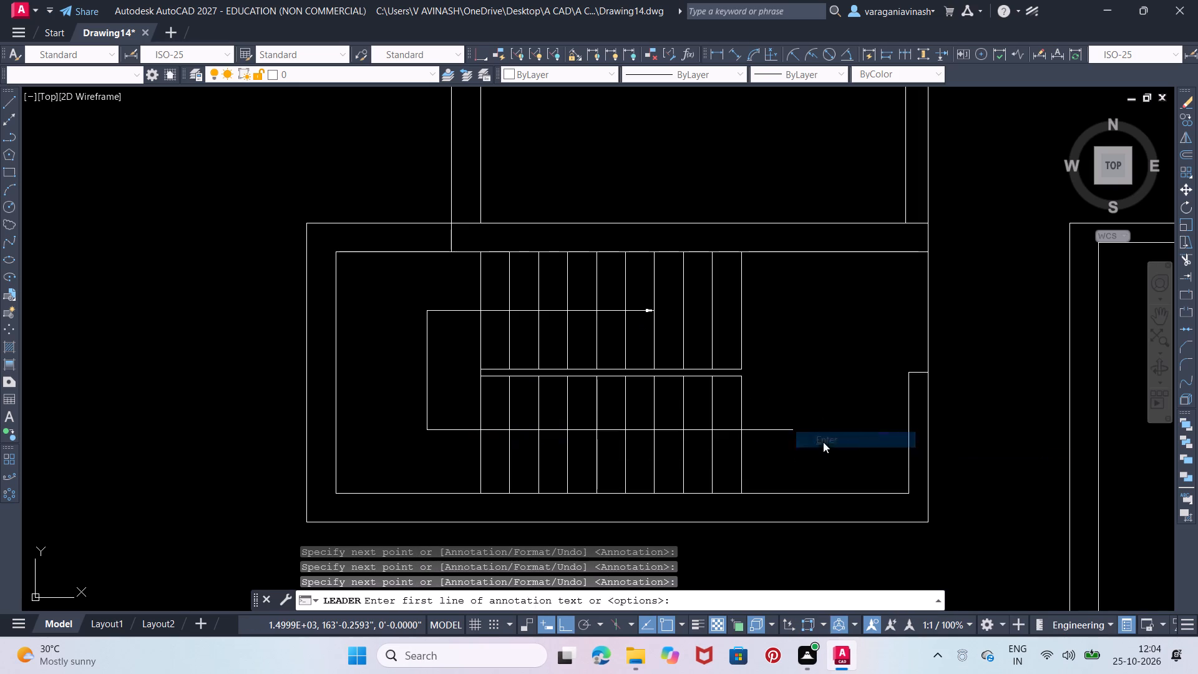
{"action": "left_click_drag", "start_coordinate": [884, 525], "coordinate": [823, 442]}
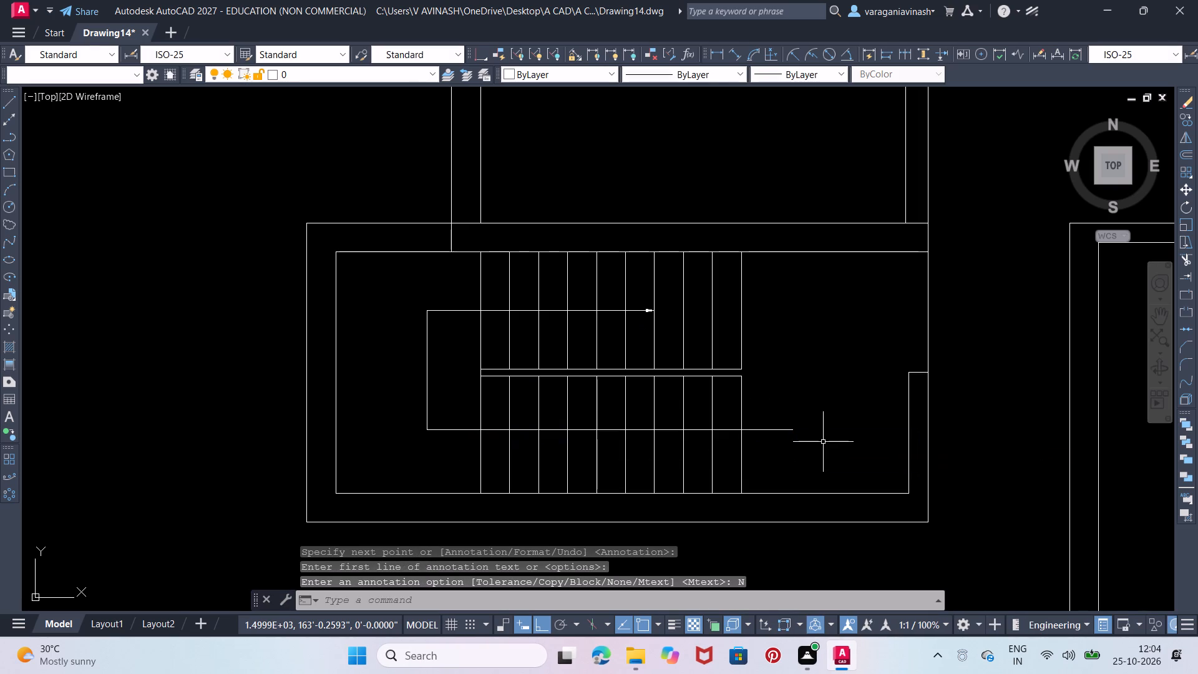
Set the center mark size of the ISO-25 dimension style to 5".
{"action": "scroll", "coordinate": [726, 301], "scroll_direction": "down", "scroll_amount": 1}
{"action": "key", "text": "d"}
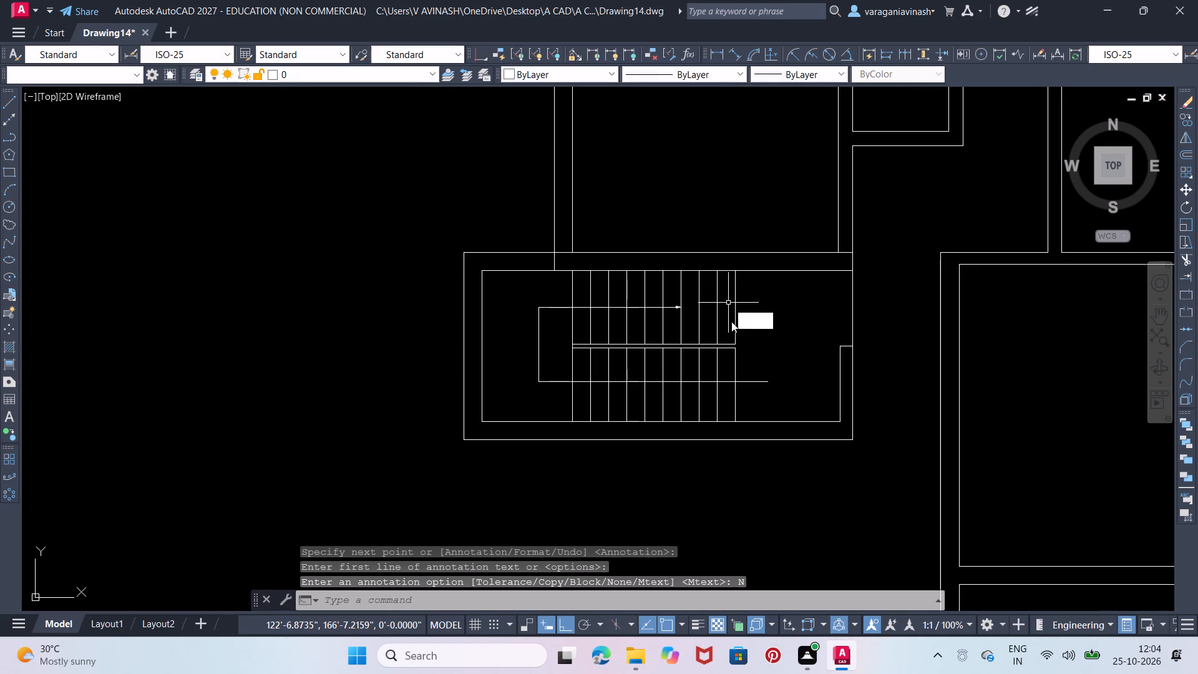
{"action": "key", "text": "Return"}
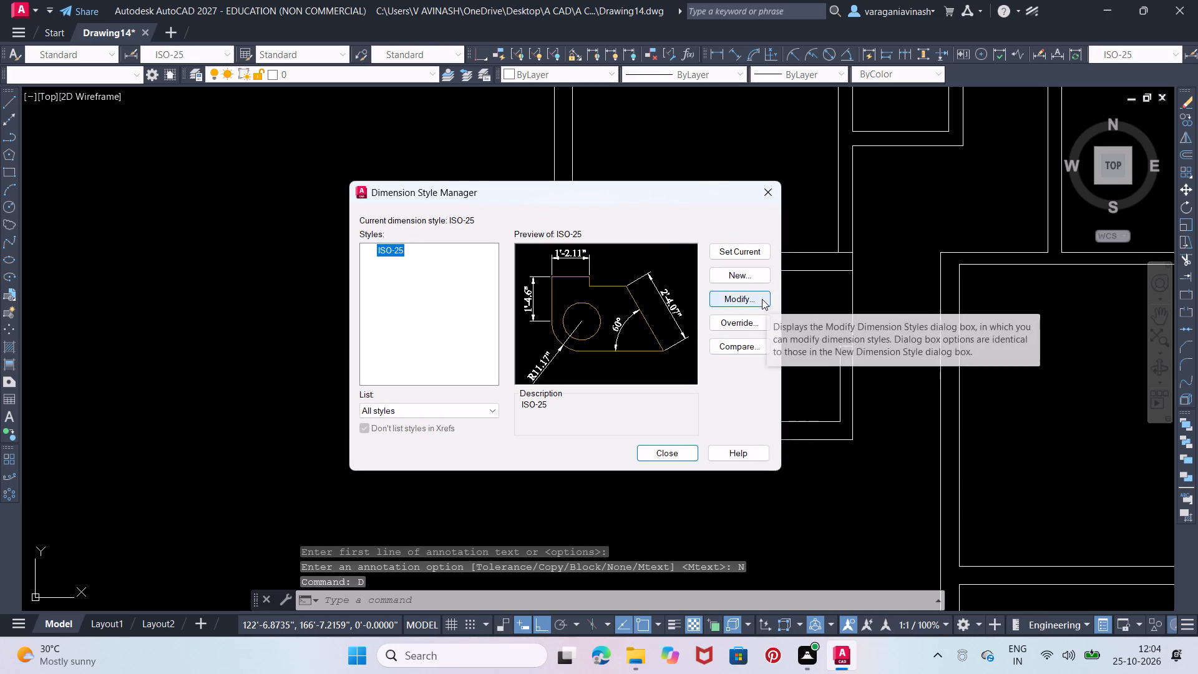
{"action": "left_click", "coordinate": [762, 299]}
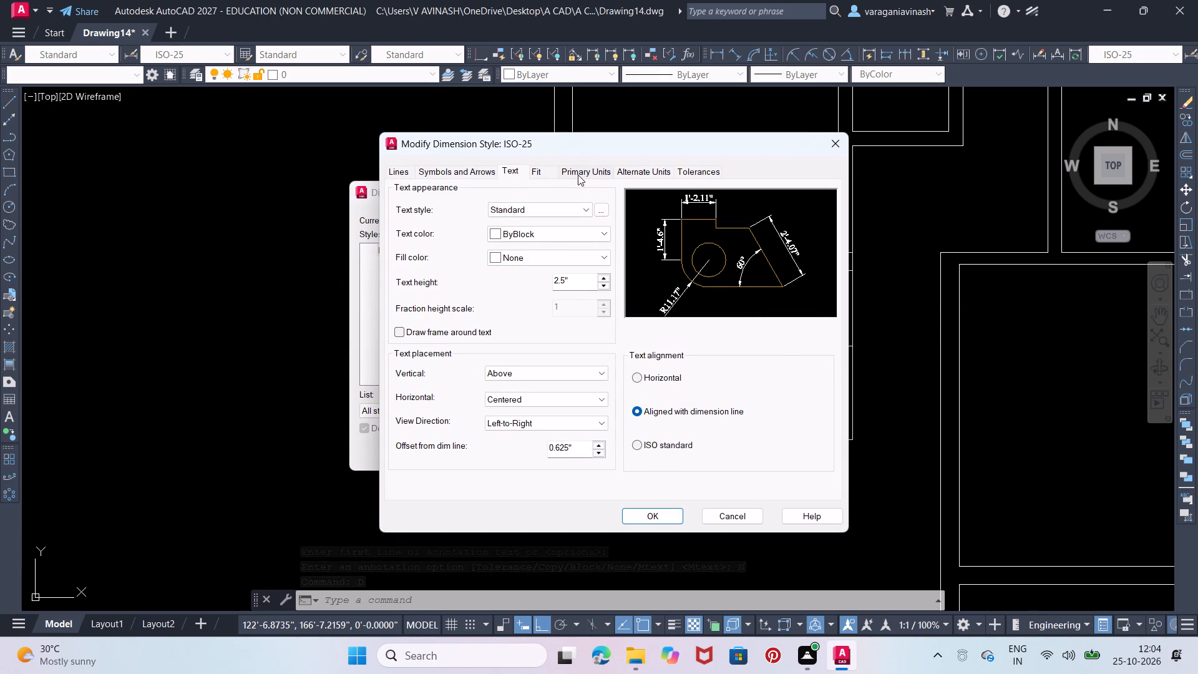
{"action": "left_click", "coordinate": [430, 168]}
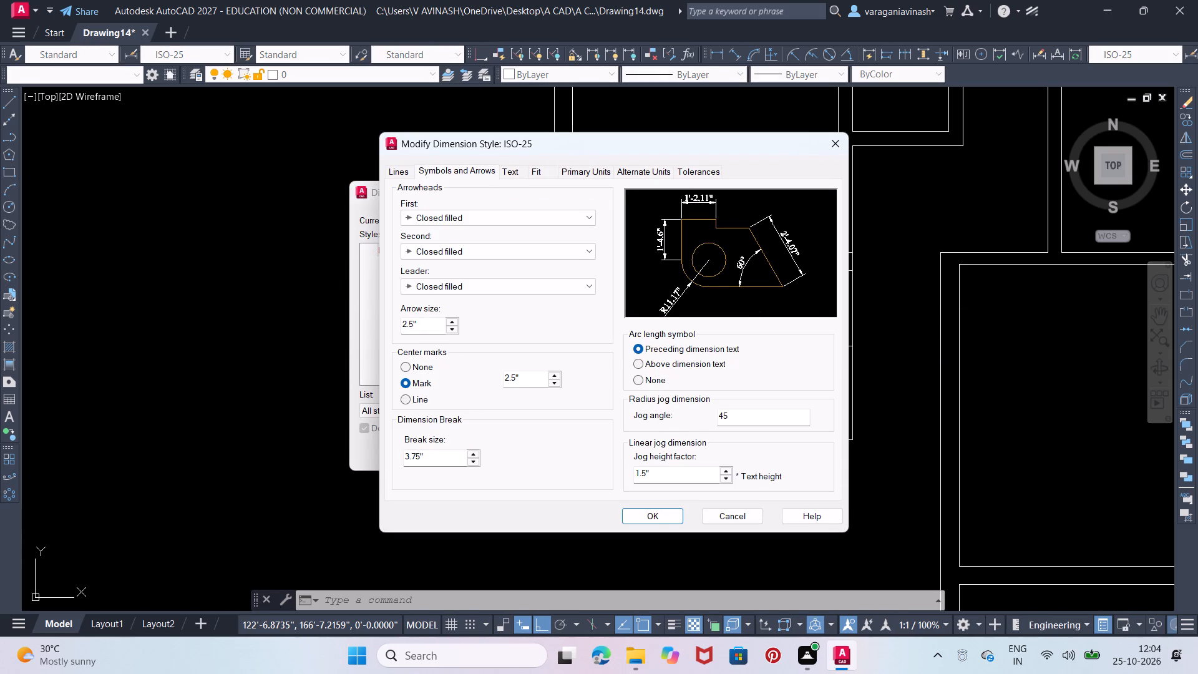
{"action": "double_click", "coordinate": [524, 380]}
{"action": "key", "text": "5"}
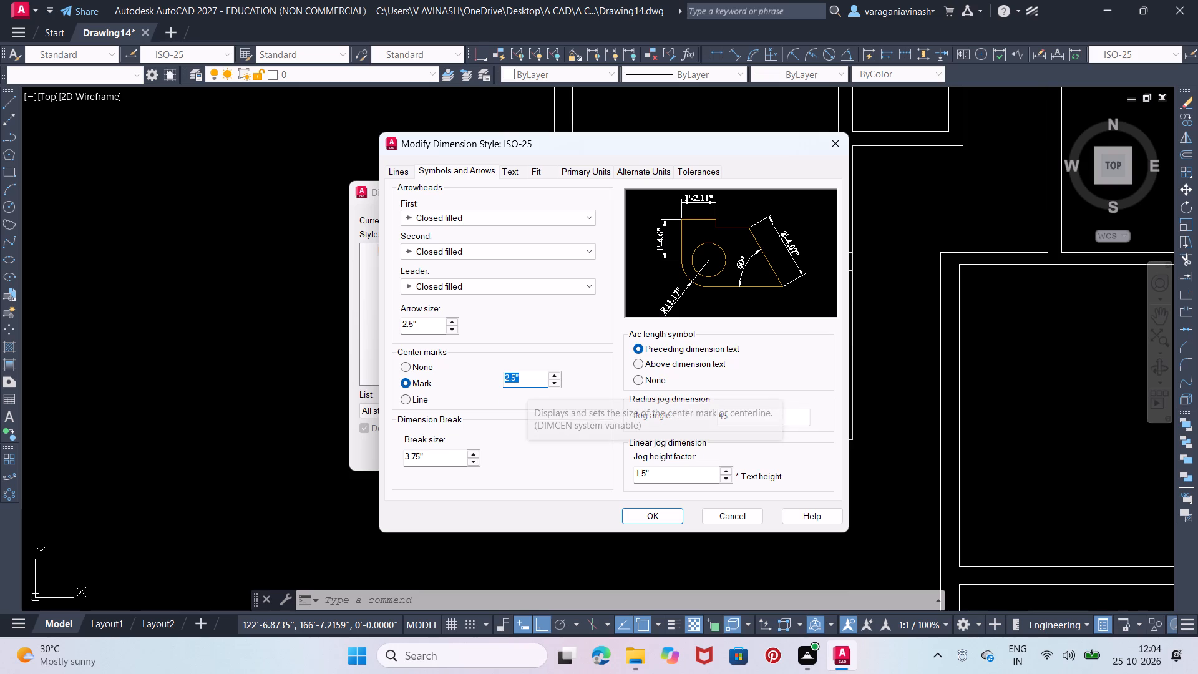
{"action": "key", "text": "Return"}
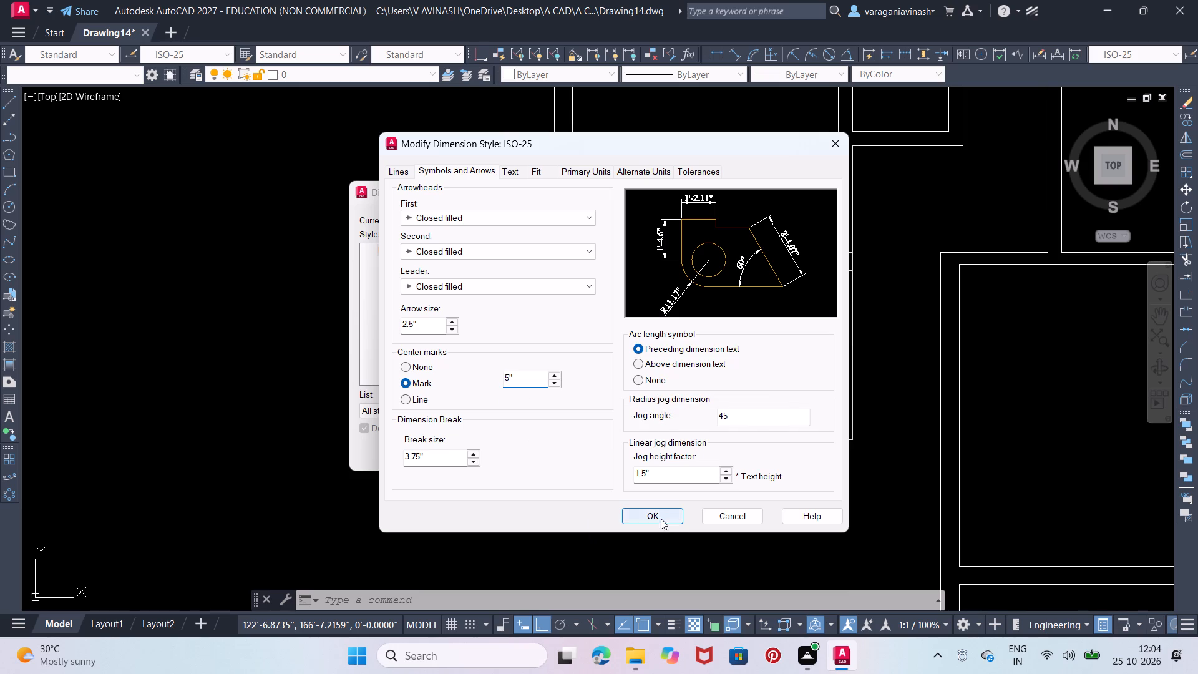
{"action": "left_click", "coordinate": [661, 518]}
{"action": "left_click", "coordinate": [667, 457]}
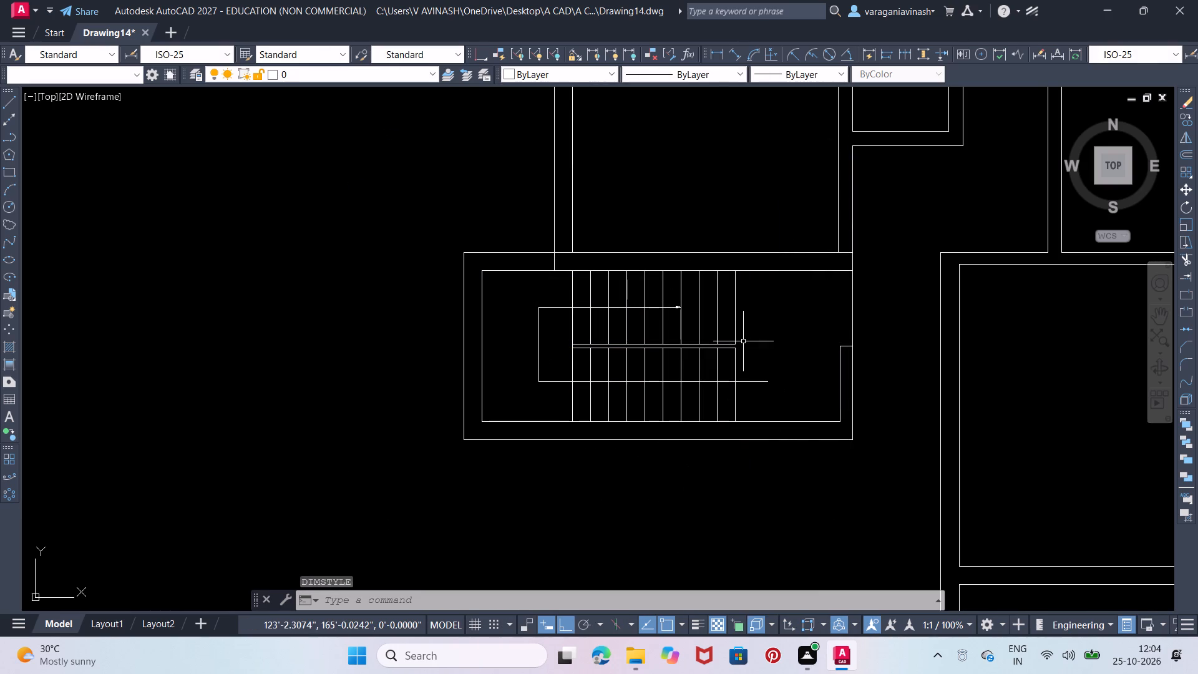
Trim the piece of the room's outer west wall line that crosses the staircase's north wall.
{"action": "middle_click", "coordinate": [725, 330]}
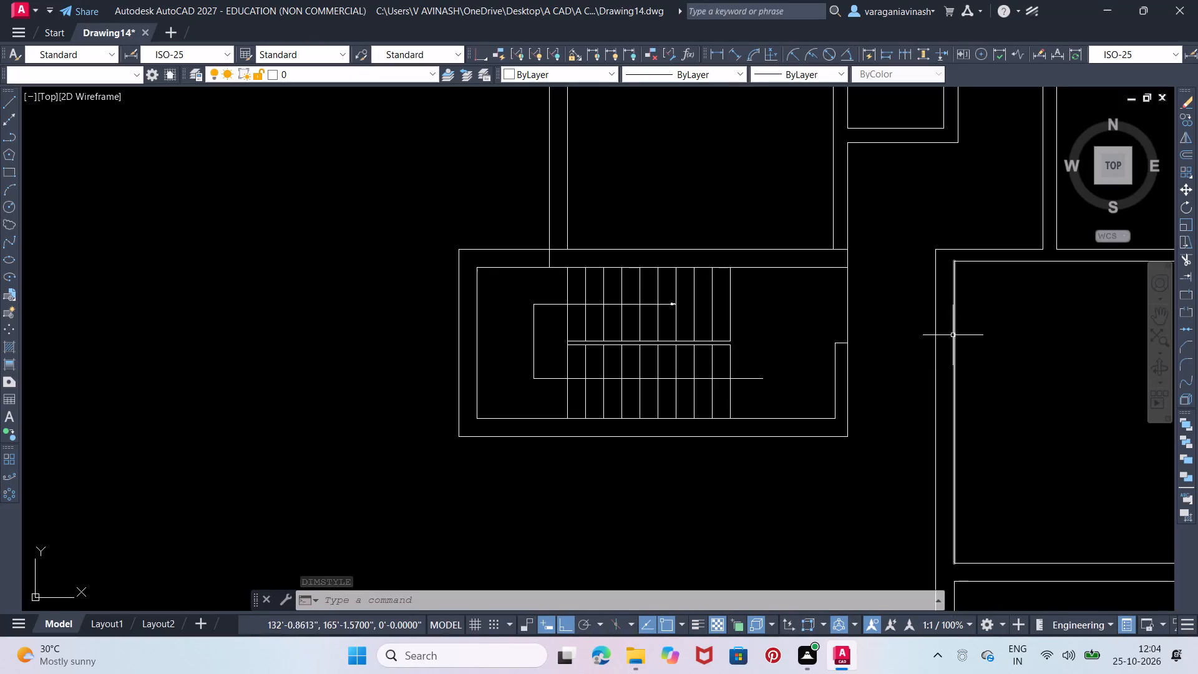
{"action": "middle_click_drag", "start_coordinate": [910, 341], "coordinate": [811, 353]}
{"action": "key", "text": "t"}
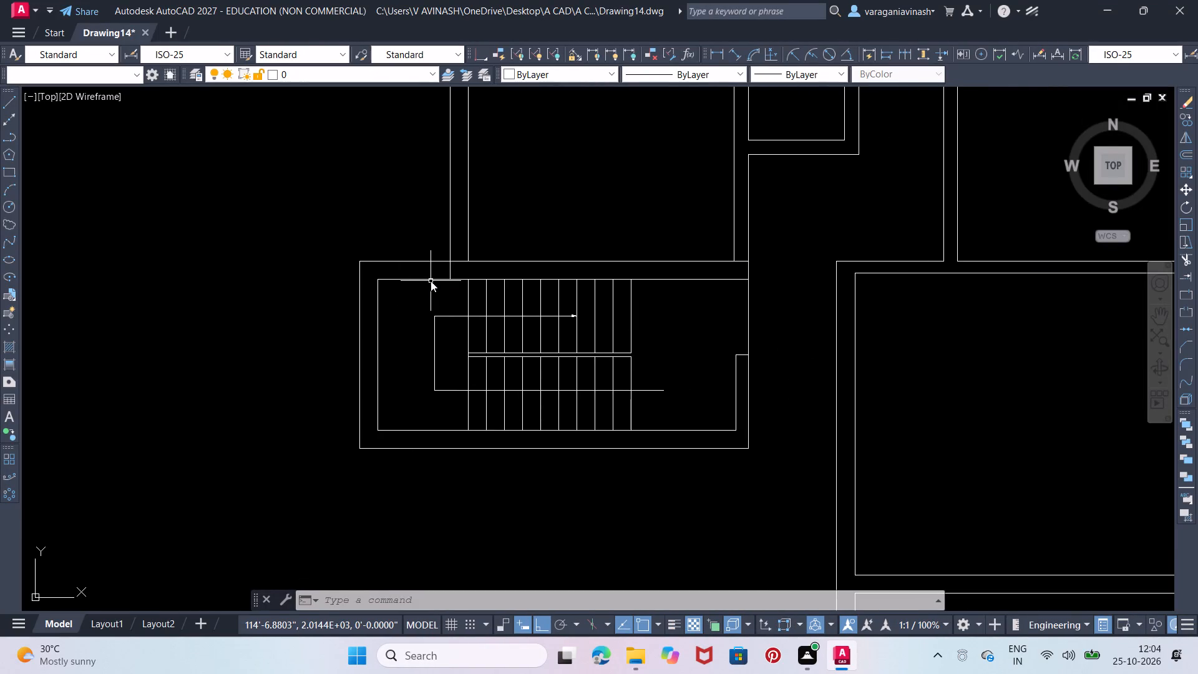
{"action": "key", "text": "r"}
{"action": "key", "text": "Return"}
{"action": "left_click", "coordinate": [447, 271]}
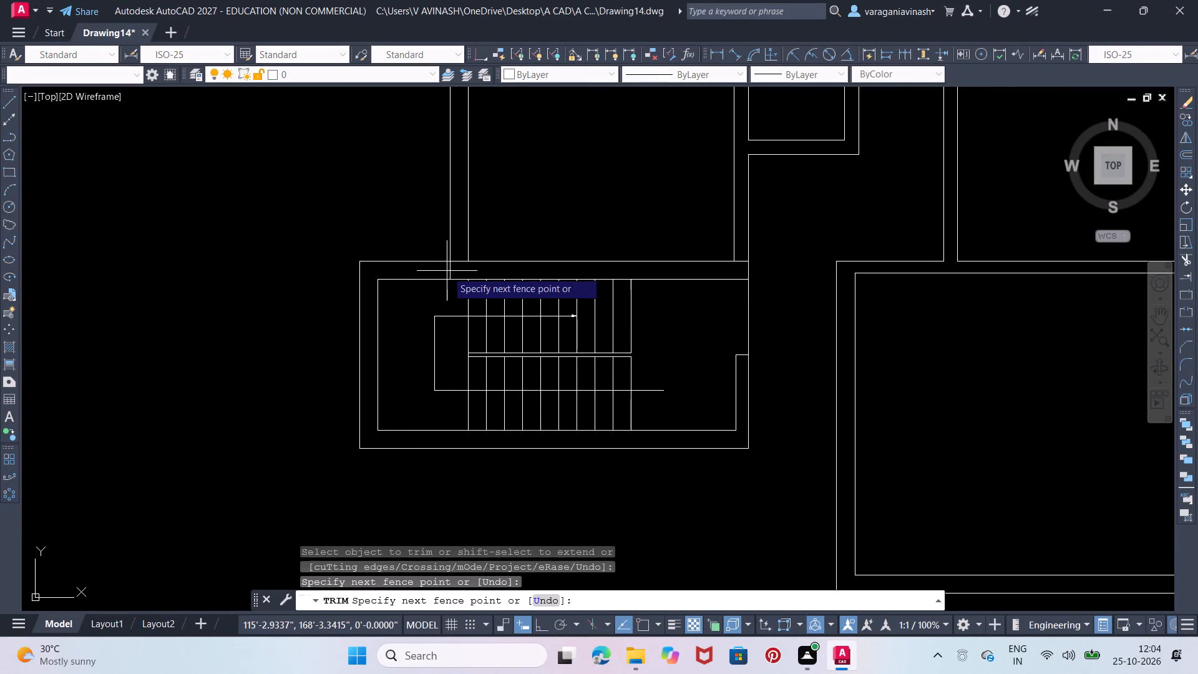
{"action": "left_click", "coordinate": [465, 271]}
{"action": "key", "text": "Escape"}
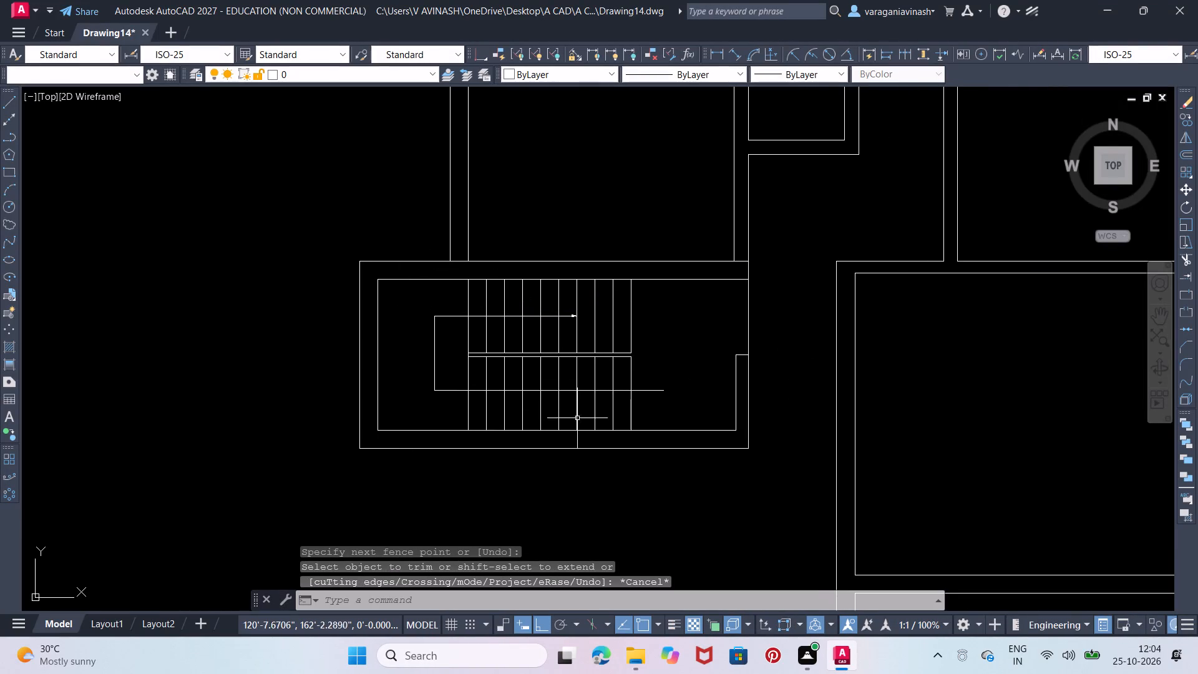
Draw a horizontal line from the top of the stair's short east wall to the inner west wall line of the room to the east.
{"action": "middle_click_drag", "start_coordinate": [592, 418], "coordinate": [549, 392]}
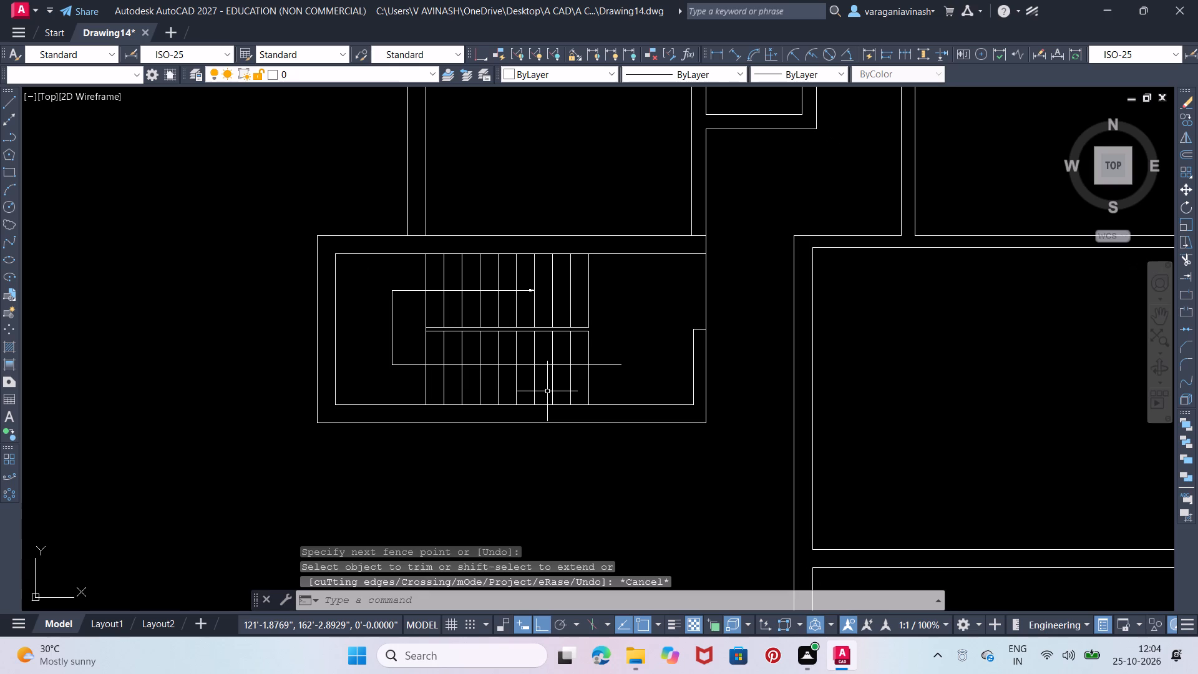
{"action": "scroll", "coordinate": [547, 391], "scroll_direction": "down", "scroll_amount": 1}
{"action": "middle_click_drag", "start_coordinate": [662, 418], "coordinate": [645, 393]}
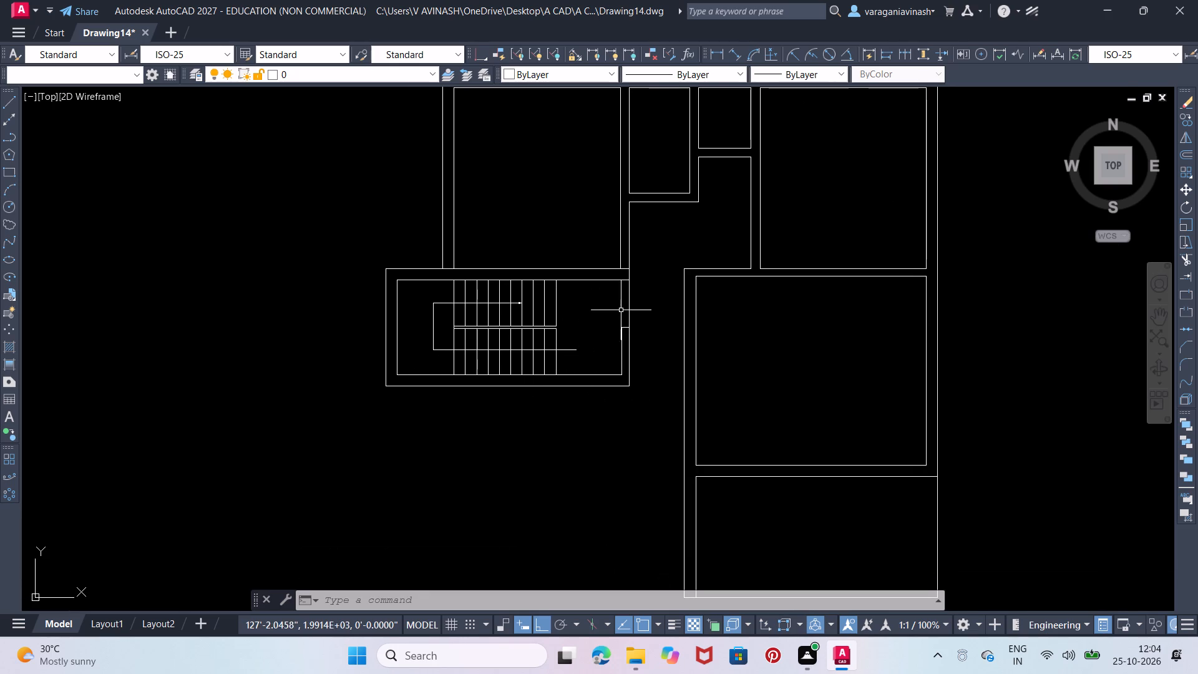
{"action": "scroll", "coordinate": [621, 310], "scroll_direction": "up", "scroll_amount": 1}
{"action": "left_click", "coordinate": [7, 102]}
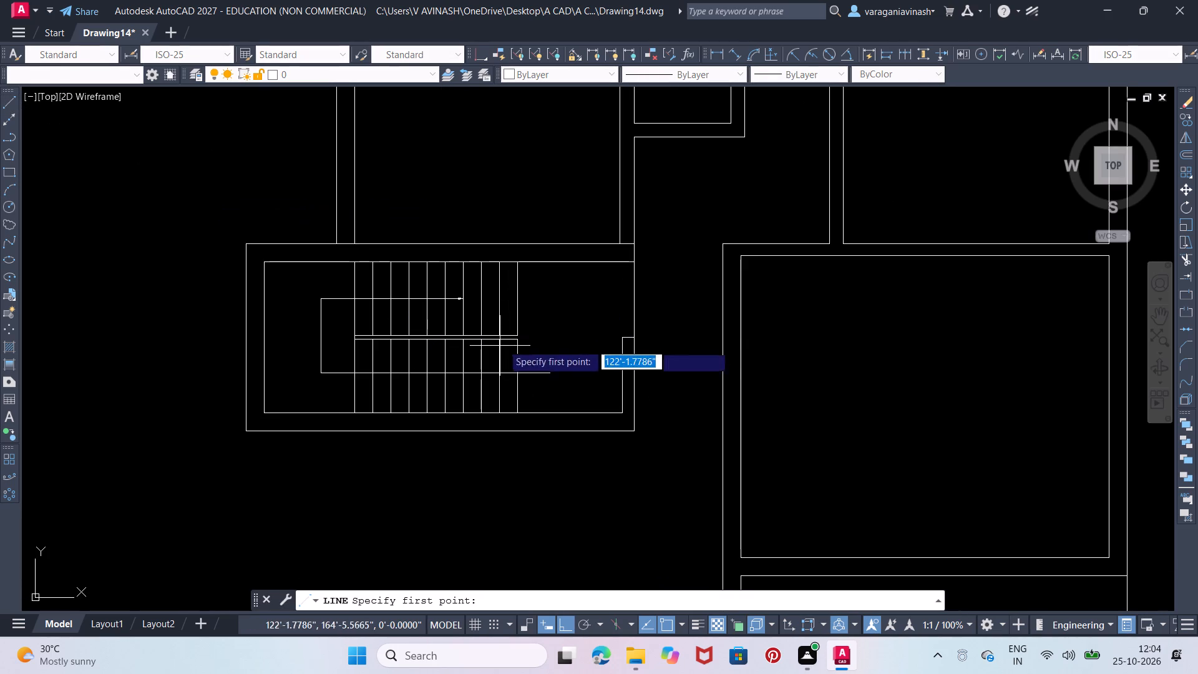
{"action": "left_click", "coordinate": [636, 340]}
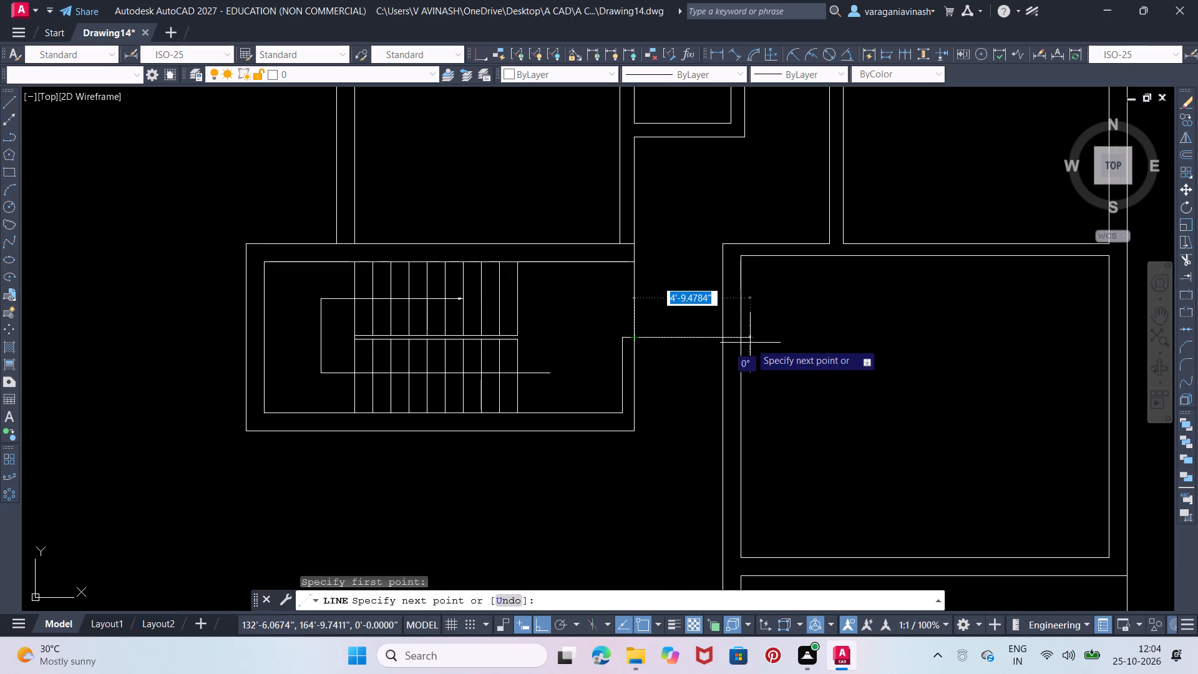
{"action": "left_click", "coordinate": [743, 336]}
{"action": "key", "text": "Escape"}
{"action": "key", "text": "Escape"}
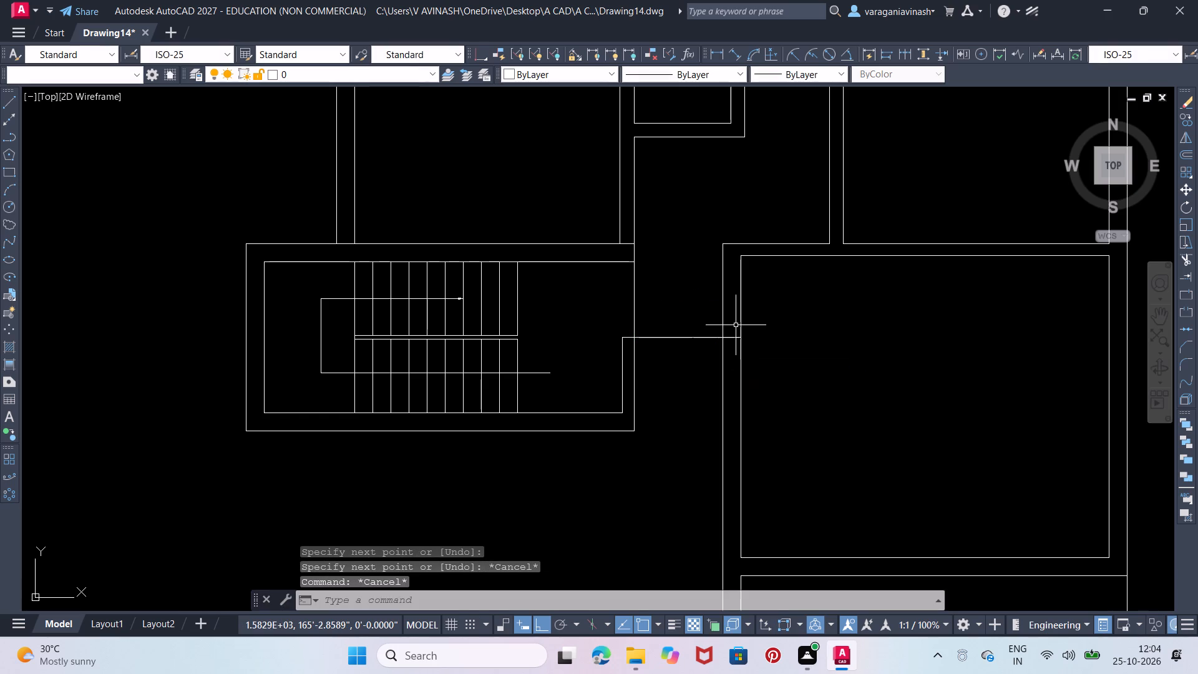
Trim the new horizontal line where it spans the gap between the stair's east wall and the east room's west wall.
{"action": "type", "text": "TR"}
{"action": "key", "text": "Return"}
{"action": "key", "text": "Return"}
{"action": "left_click", "coordinate": [663, 313]}
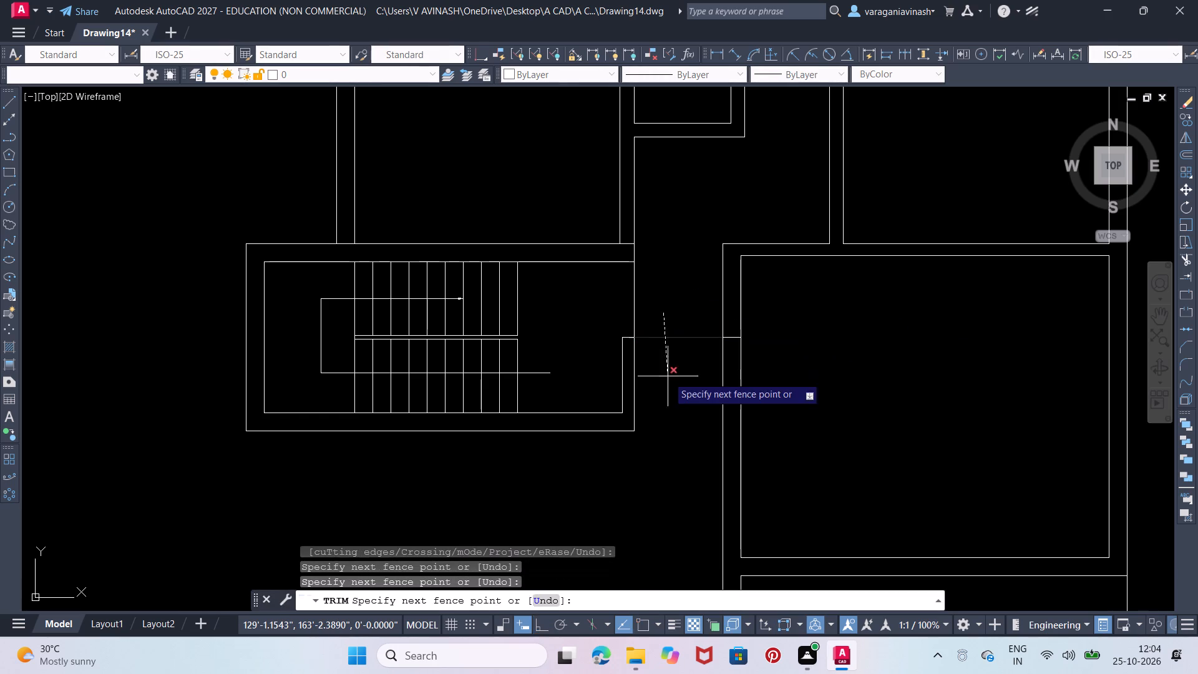
{"action": "left_click", "coordinate": [668, 376]}
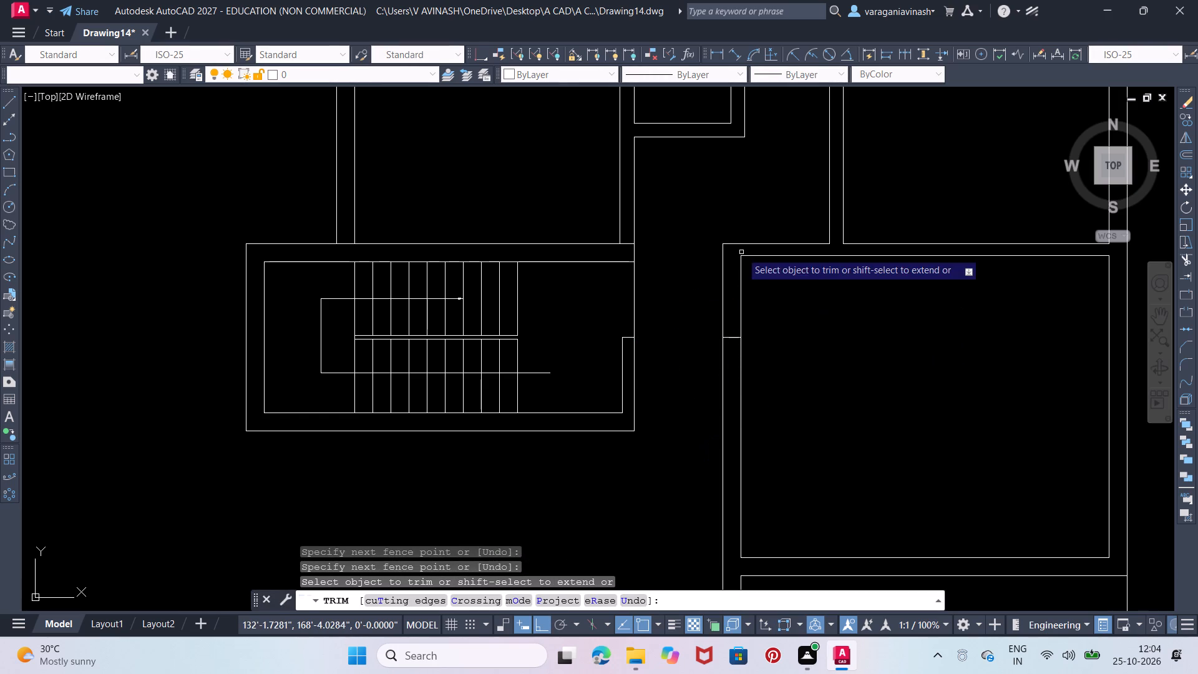
{"action": "key", "text": "Escape"}
Stretch the west end of the east room's inner north wall line to its outer west wall line.
{"action": "left_click", "coordinate": [745, 256]}
{"action": "left_click", "coordinate": [742, 256]}
{"action": "left_click", "coordinate": [724, 254]}
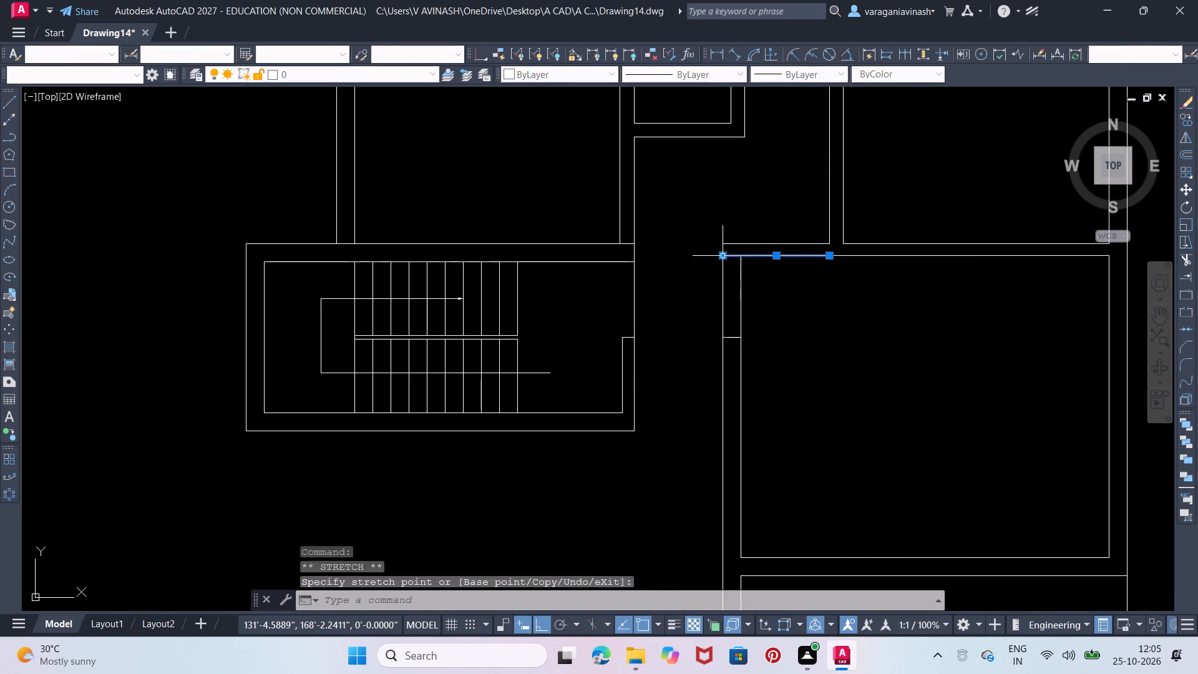
{"action": "key", "text": "Escape"}
{"action": "key", "text": "Escape"}
Trim the east room's inner west wall line between the inner north wall line and the short line across the wall.
{"action": "key", "text": "t"}
{"action": "key", "text": "r"}
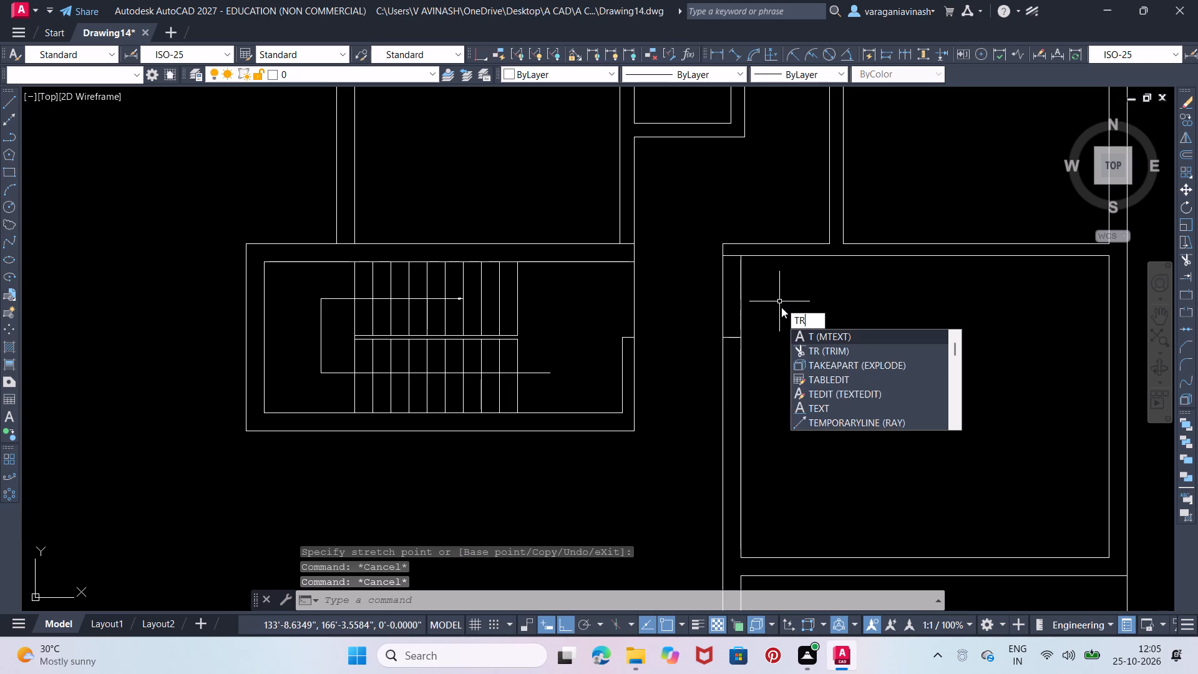
{"action": "key", "text": "Return"}
{"action": "left_click", "coordinate": [781, 304]}
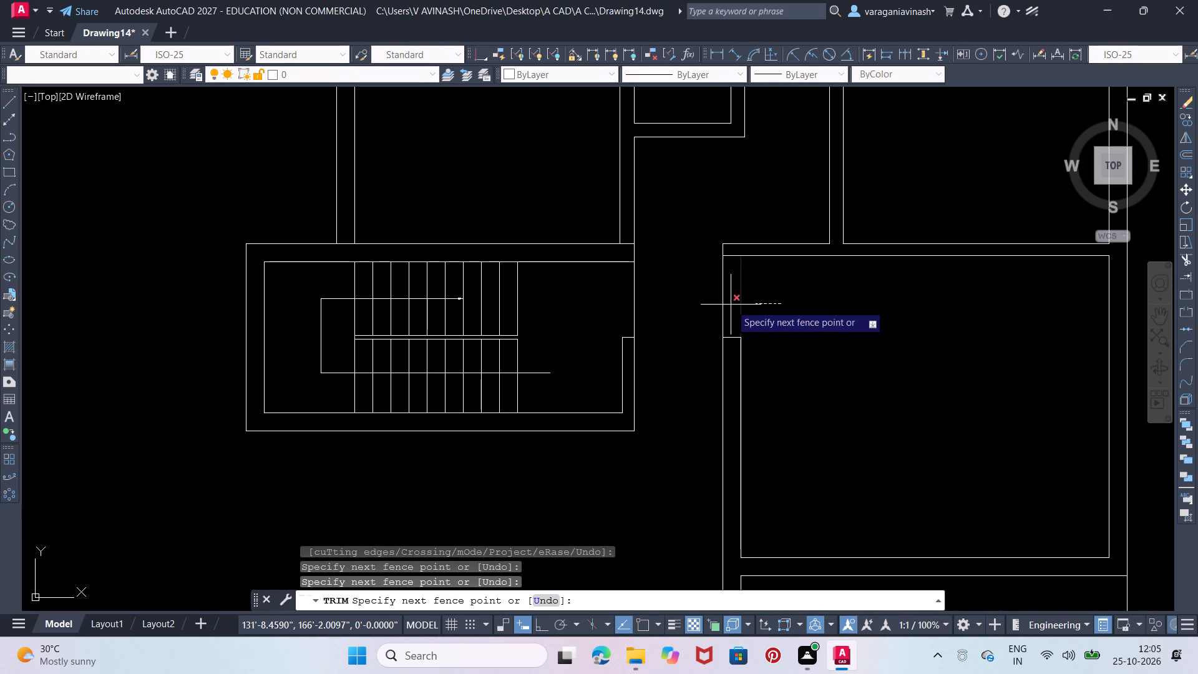
{"action": "left_click", "coordinate": [731, 305]}
{"action": "key", "text": "Escape"}
Draw a line from the outer west wall line's end at the stair's north wall south to its south wall, continuing 11' further south.
{"action": "middle_click_drag", "start_coordinate": [665, 354], "coordinate": [614, 256]}
{"action": "middle_click_drag", "start_coordinate": [598, 268], "coordinate": [575, 207]}
{"action": "scroll", "coordinate": [571, 212], "scroll_direction": "down", "scroll_amount": 1}
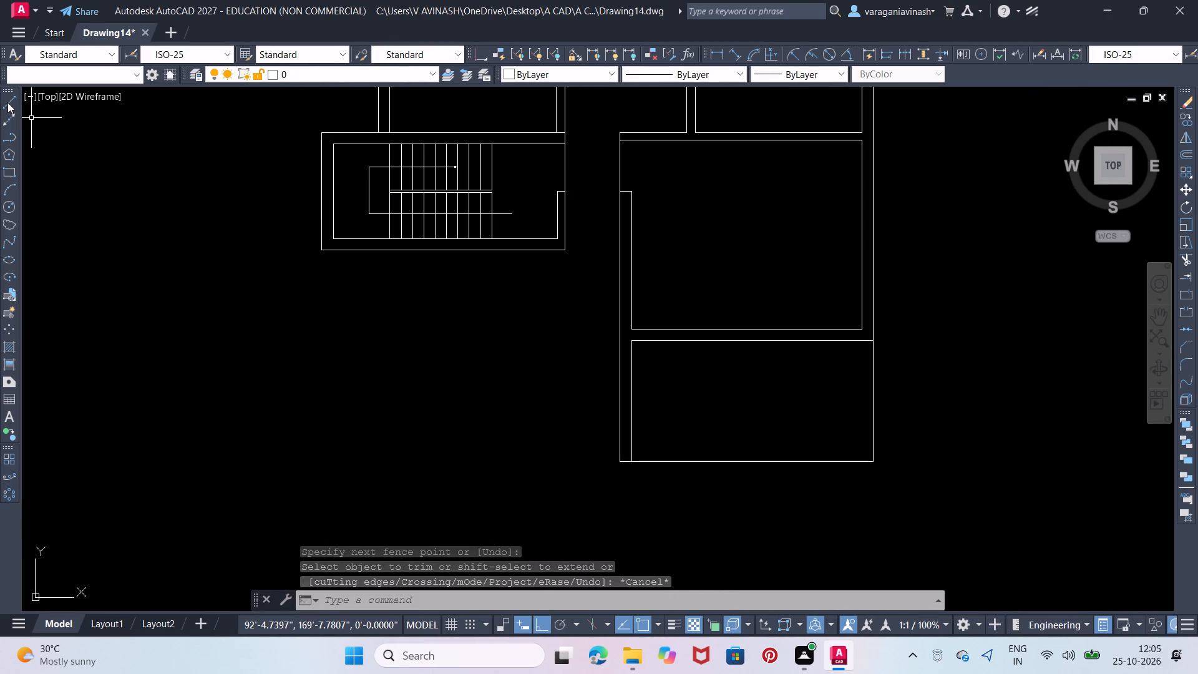
{"action": "left_click", "coordinate": [7, 102]}
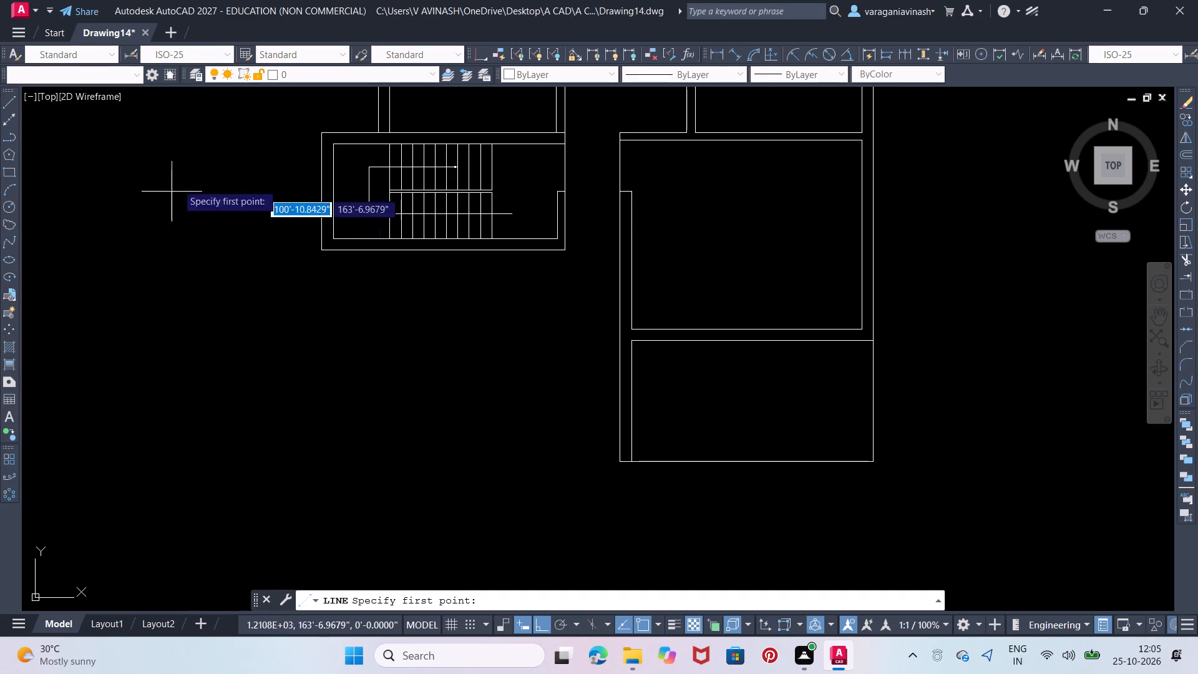
{"action": "left_click", "coordinate": [377, 129]}
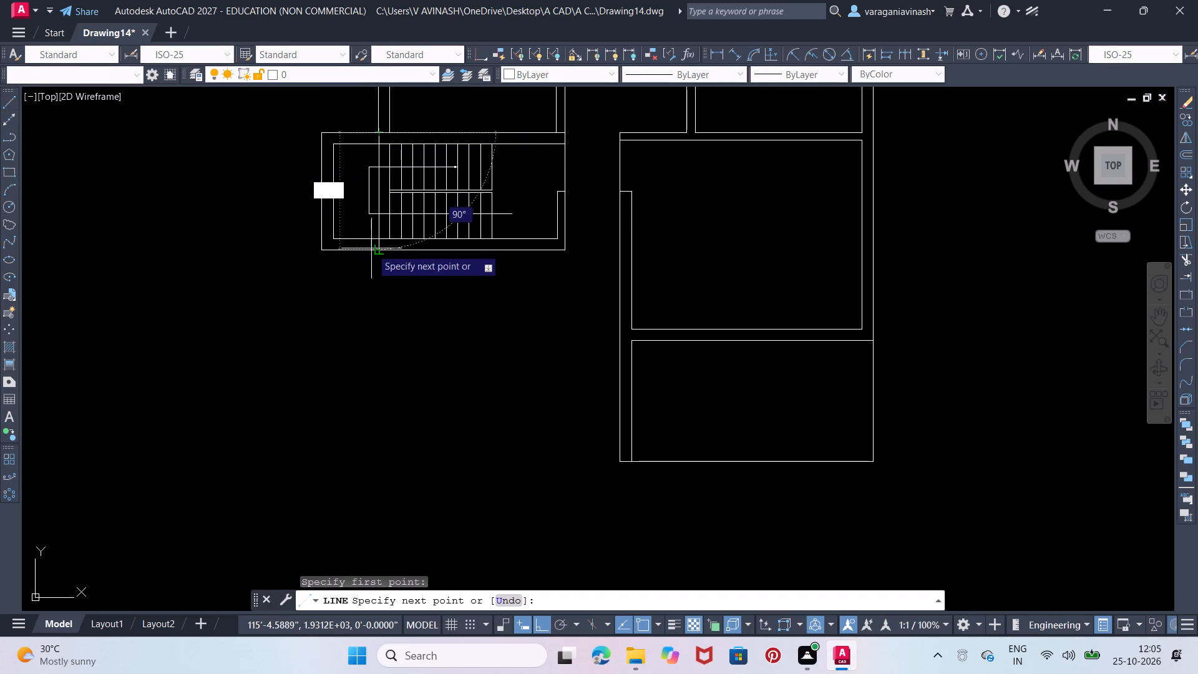
{"action": "left_click", "coordinate": [376, 252]}
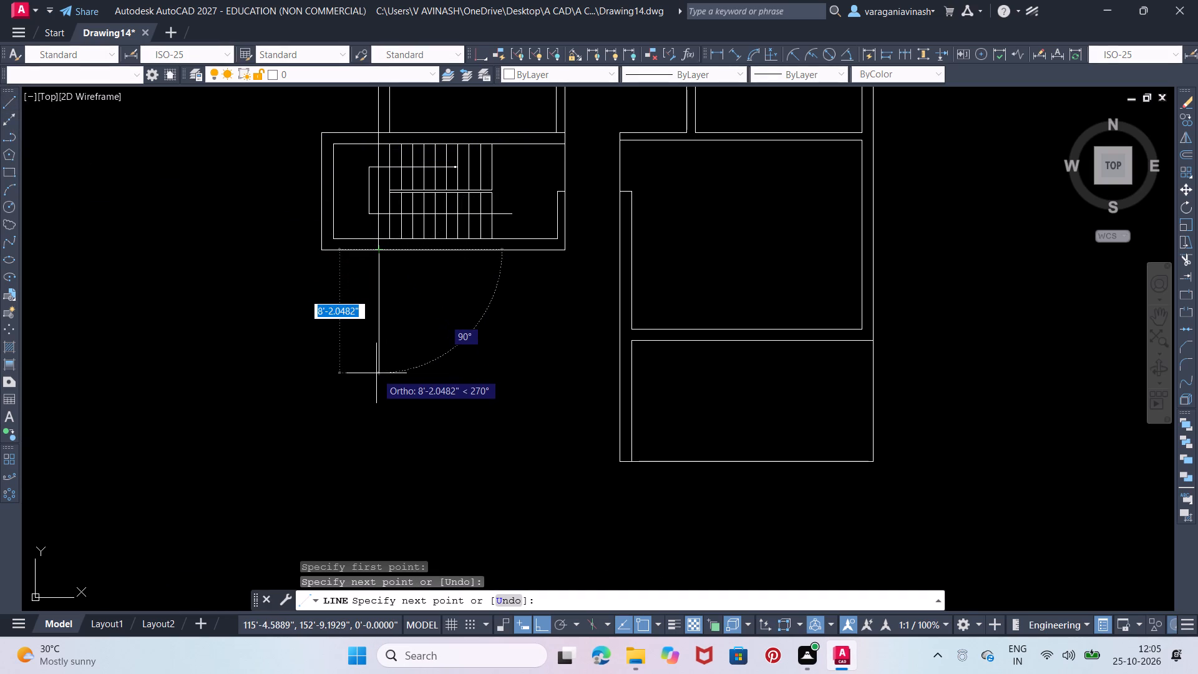
{"action": "type", "text": "11'"}
{"action": "key", "text": "Return"}
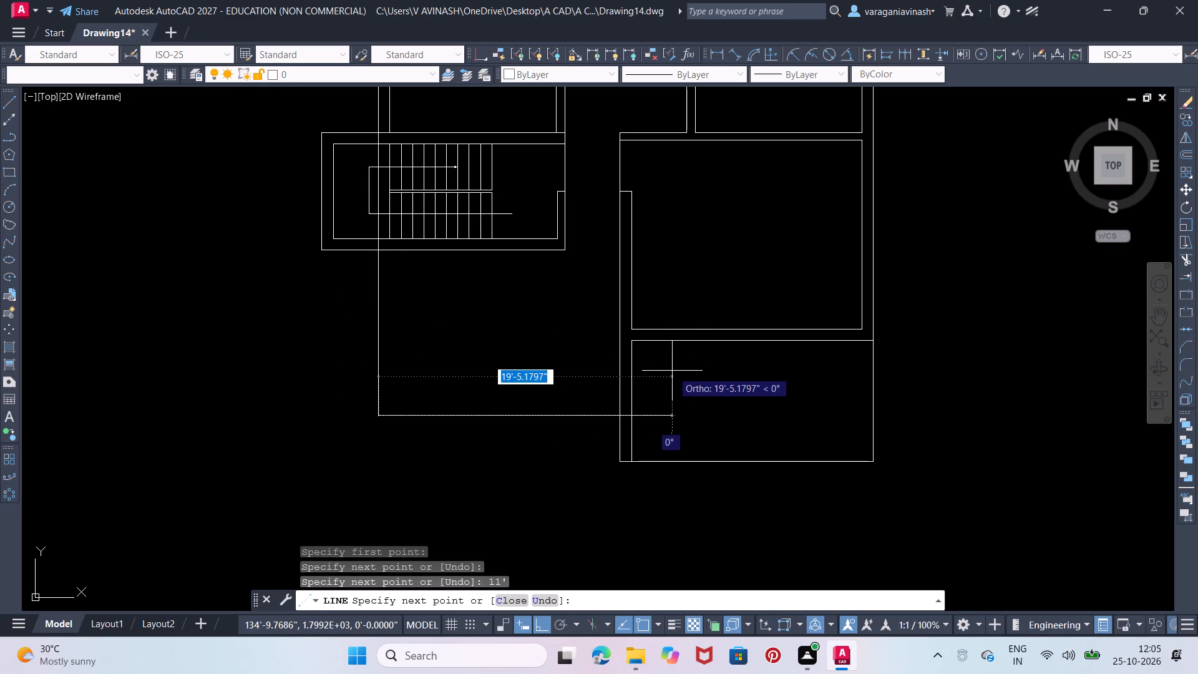
Continue the line east to the east rooms' outer west wall line, 0'9 south, and back west in line with the new west wall line.
{"action": "left_click", "coordinate": [620, 420]}
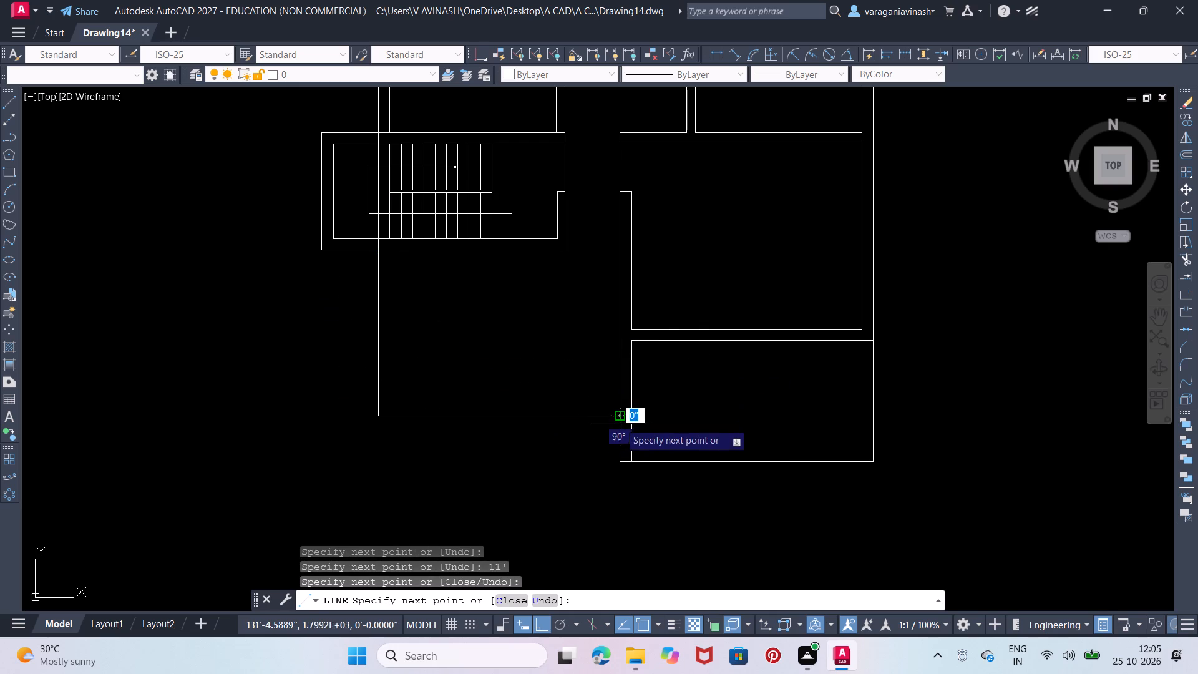
{"action": "key", "text": "0"}
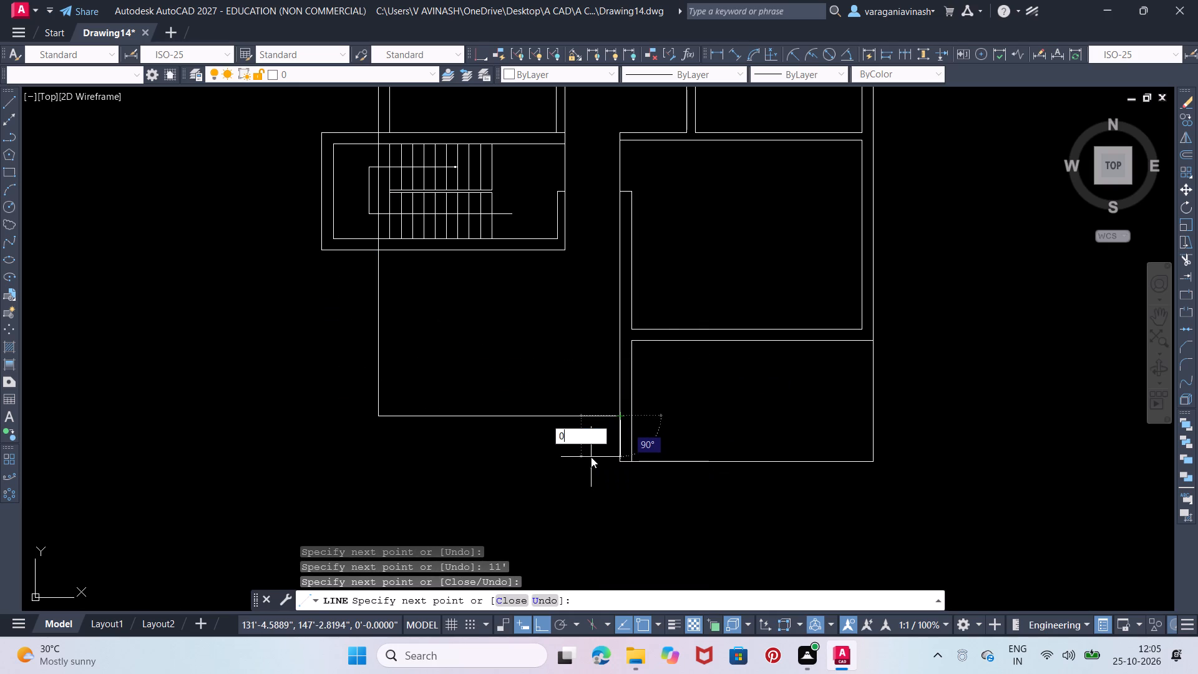
{"action": "key", "text": "apostrophe"}
{"action": "key", "text": "9"}
{"action": "key", "text": "Return"}
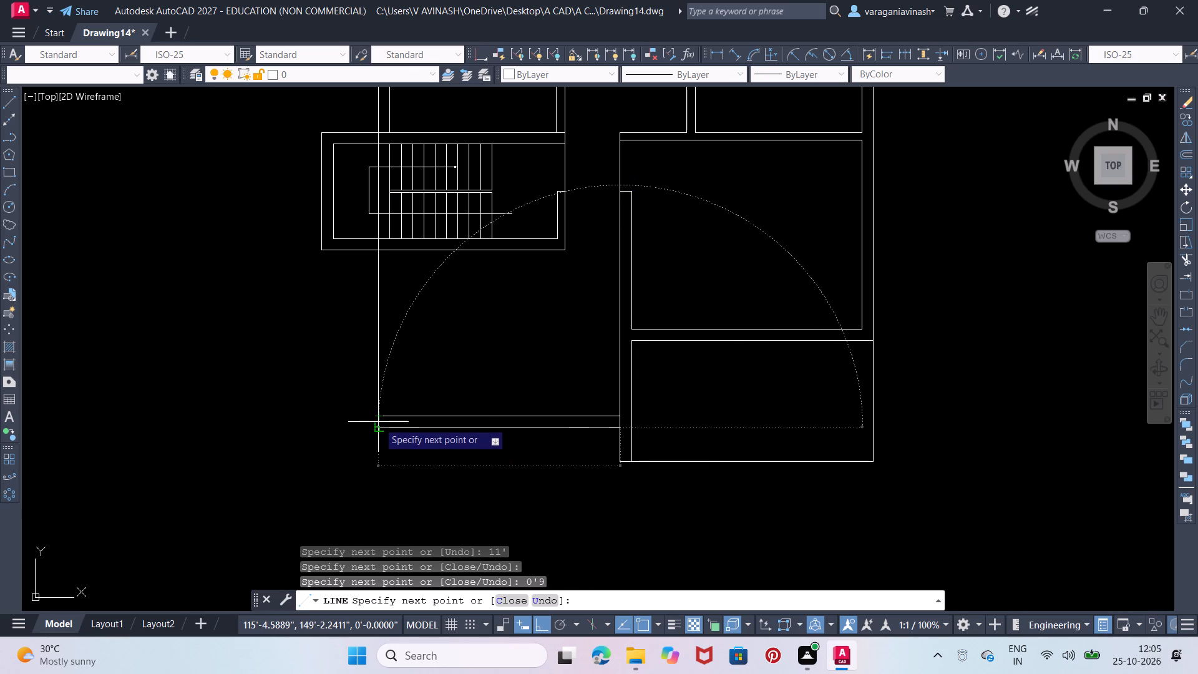
{"action": "left_click", "coordinate": [378, 422]}
Continue the line 0'9 east and north to the stair's south wall as the inner west wall line.
{"action": "type", "text": "0'9"}
{"action": "key", "text": "Return"}
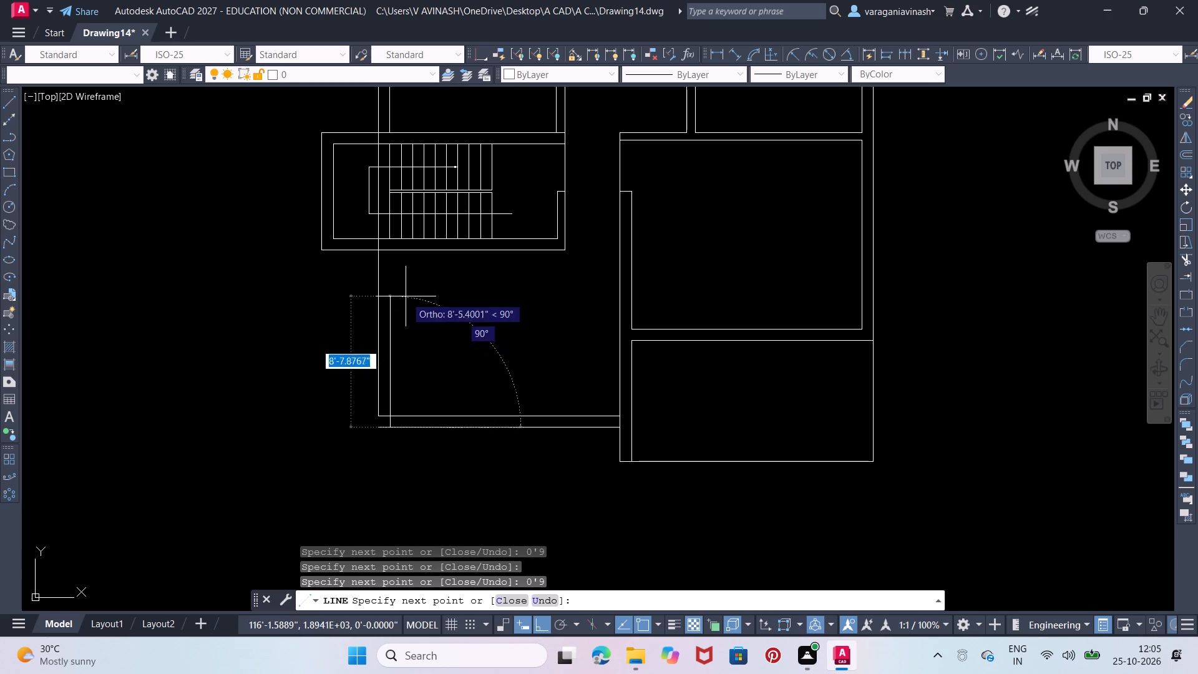
{"action": "left_click", "coordinate": [392, 247]}
{"action": "key", "text": "Escape"}
{"action": "key", "text": "Escape"}
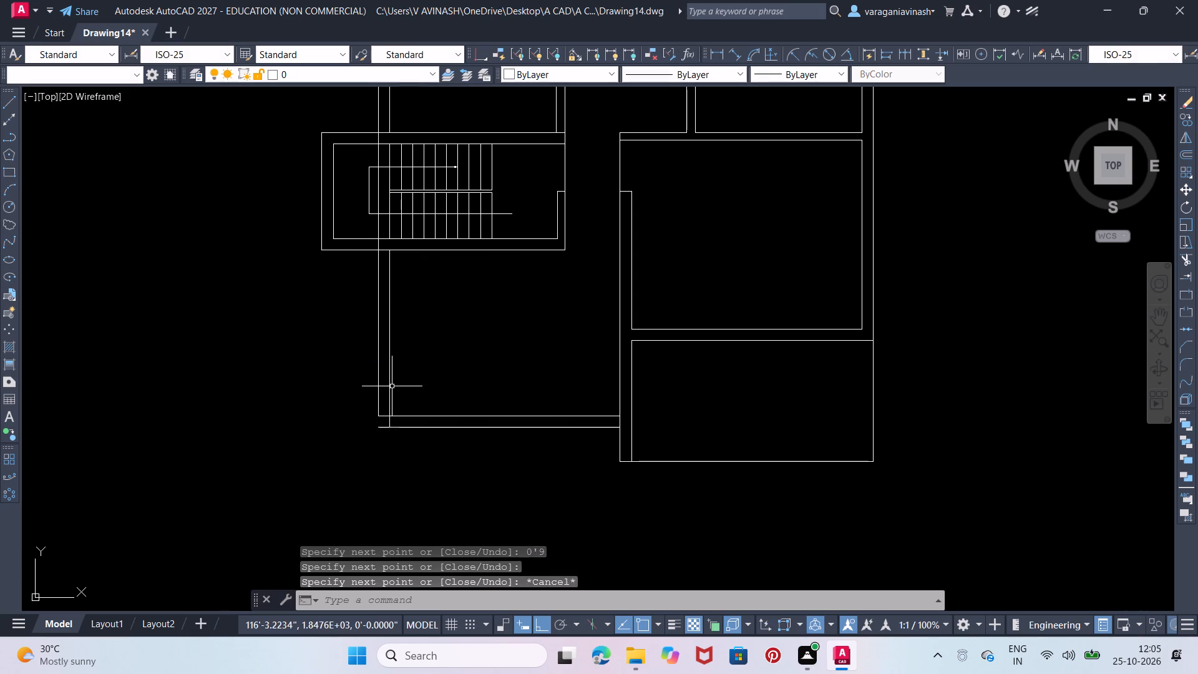
Stretch the south end of the new outer west wall line to the west end of the outer south wall line.
{"action": "scroll", "coordinate": [391, 423], "scroll_direction": "up", "scroll_amount": 2}
{"action": "left_click", "coordinate": [379, 366]}
{"action": "left_click", "coordinate": [353, 346]}
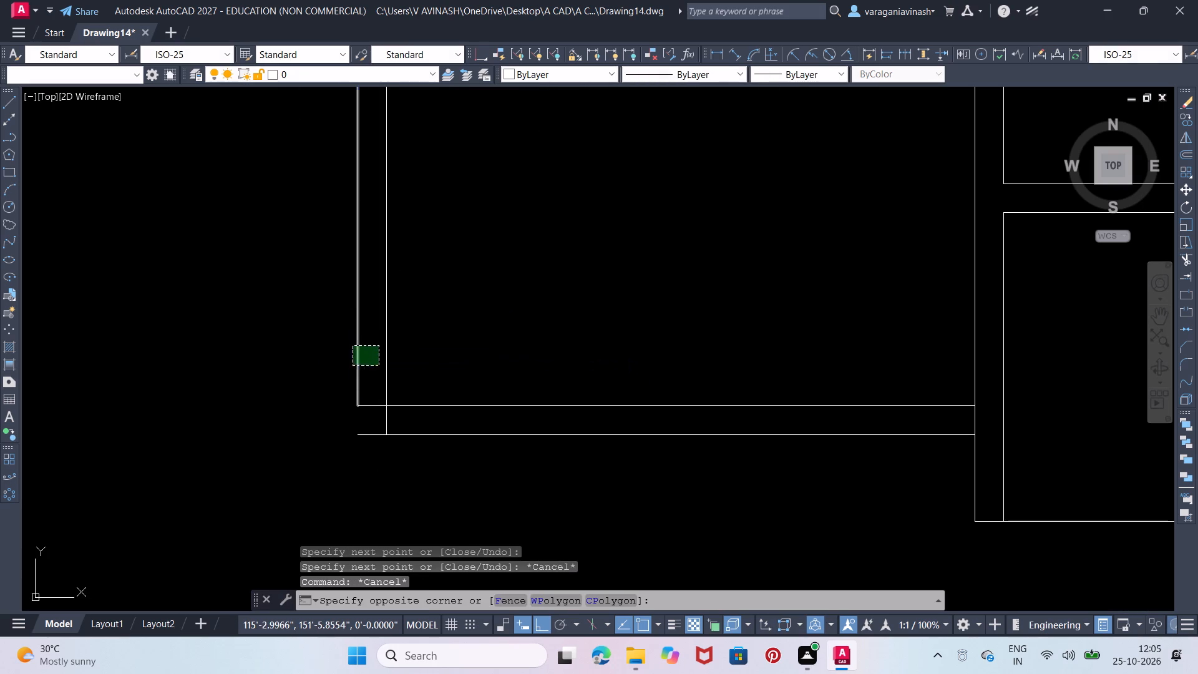
{"action": "left_click", "coordinate": [356, 408]}
{"action": "left_click", "coordinate": [359, 432]}
{"action": "key", "text": "Escape"}
{"action": "key", "text": "Escape"}
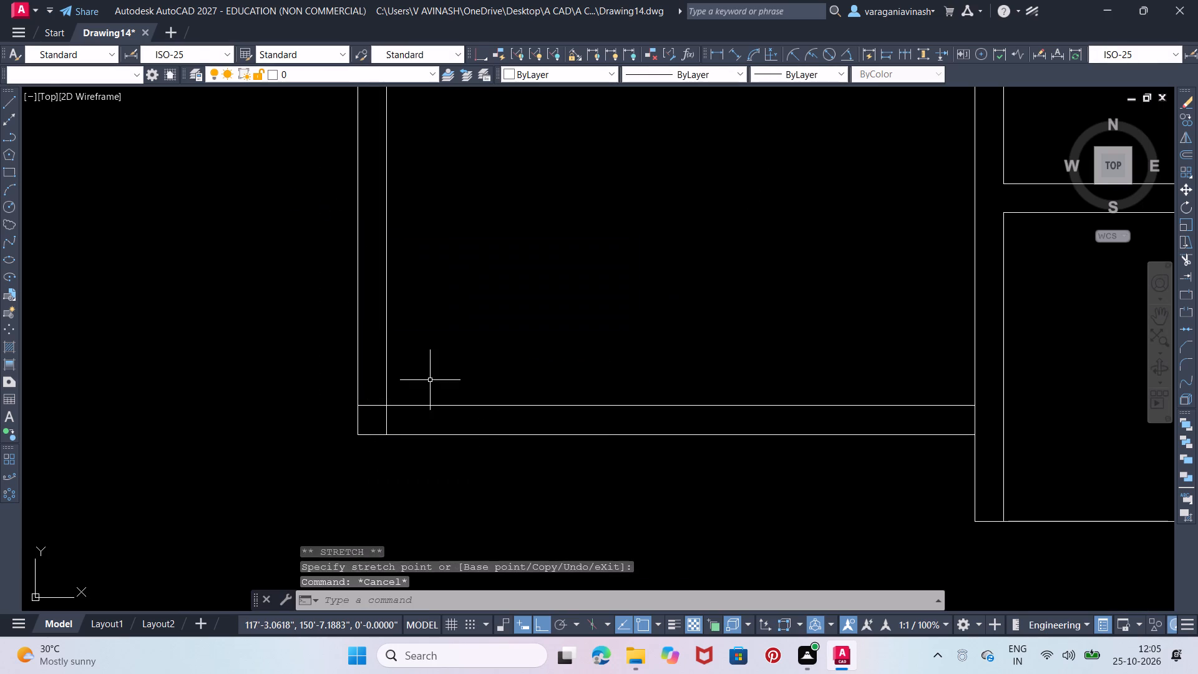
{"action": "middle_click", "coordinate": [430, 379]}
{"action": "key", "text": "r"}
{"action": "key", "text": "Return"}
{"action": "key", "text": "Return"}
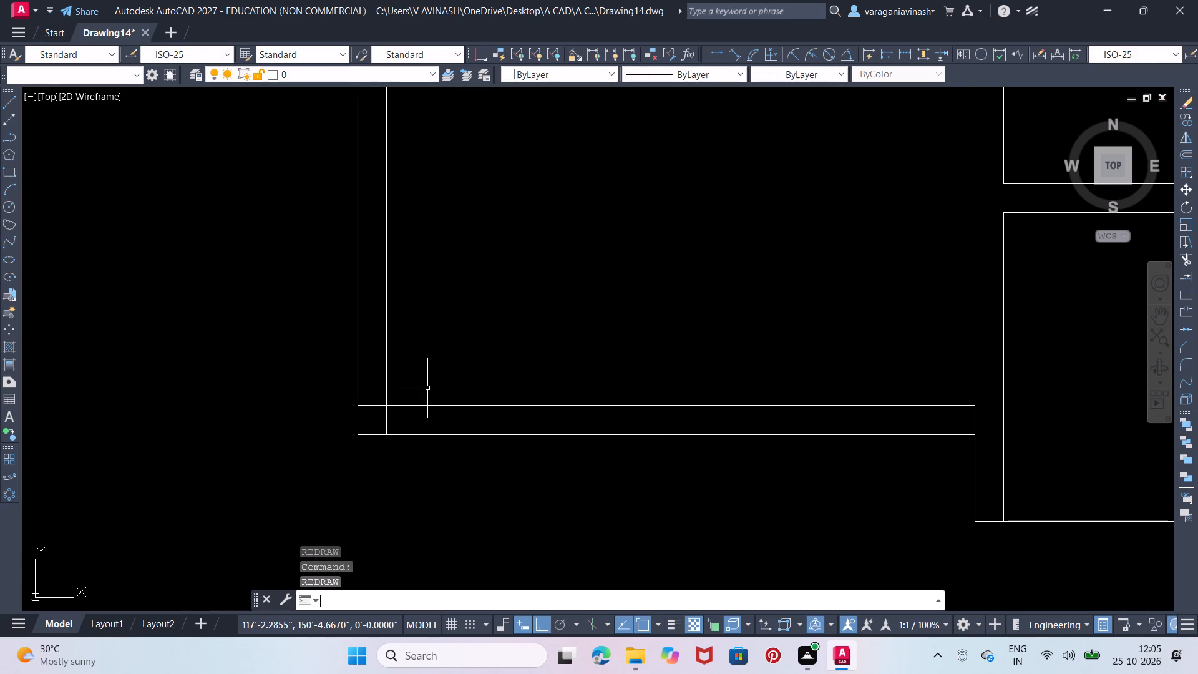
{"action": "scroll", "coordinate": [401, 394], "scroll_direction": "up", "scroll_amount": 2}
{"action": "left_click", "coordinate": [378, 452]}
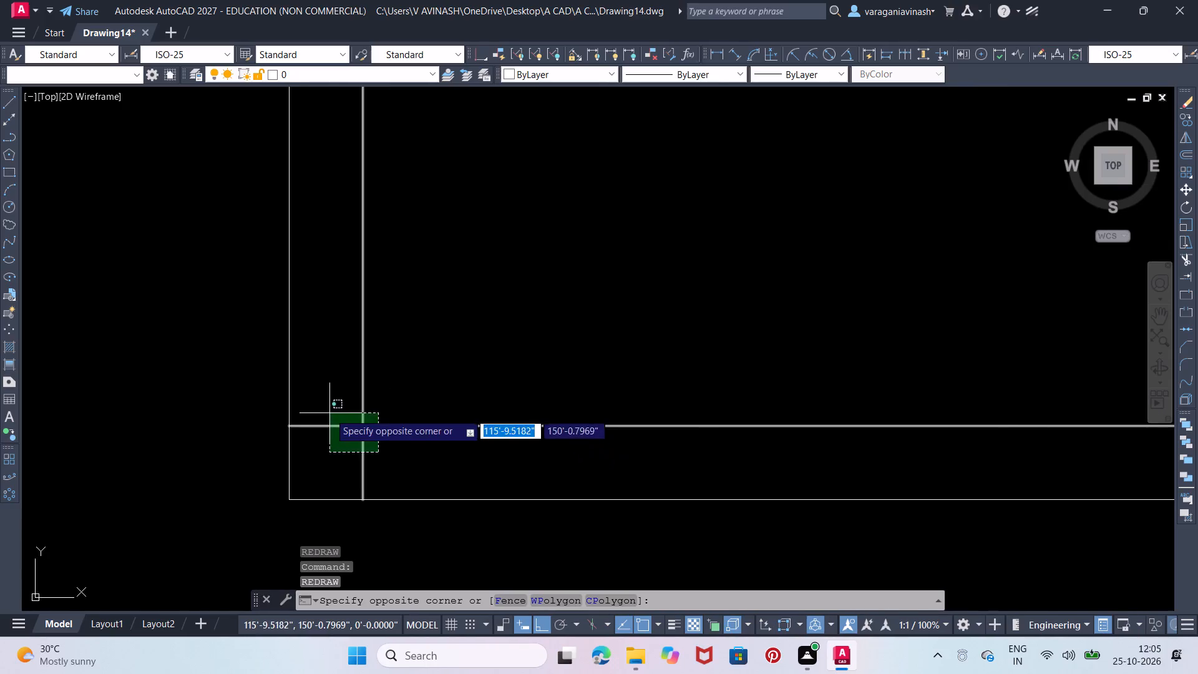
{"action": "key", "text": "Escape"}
Trim the inner wall lines where they cross at the southwest corner of the new area south of the stair.
{"action": "key", "text": "t"}
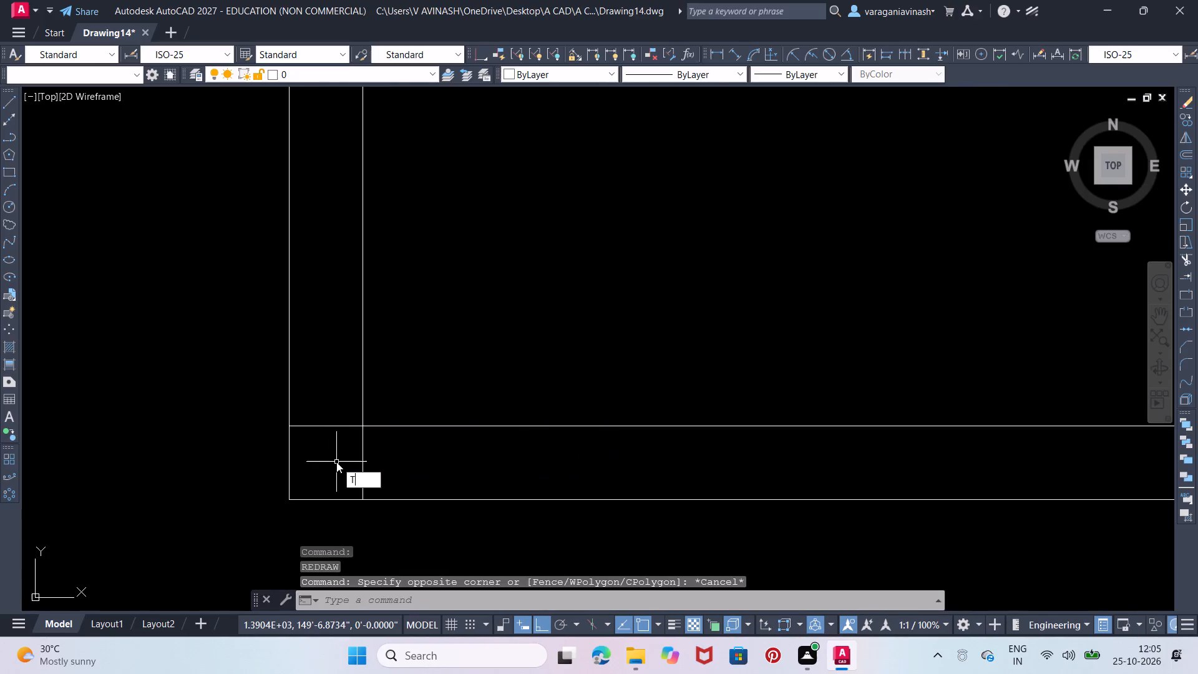
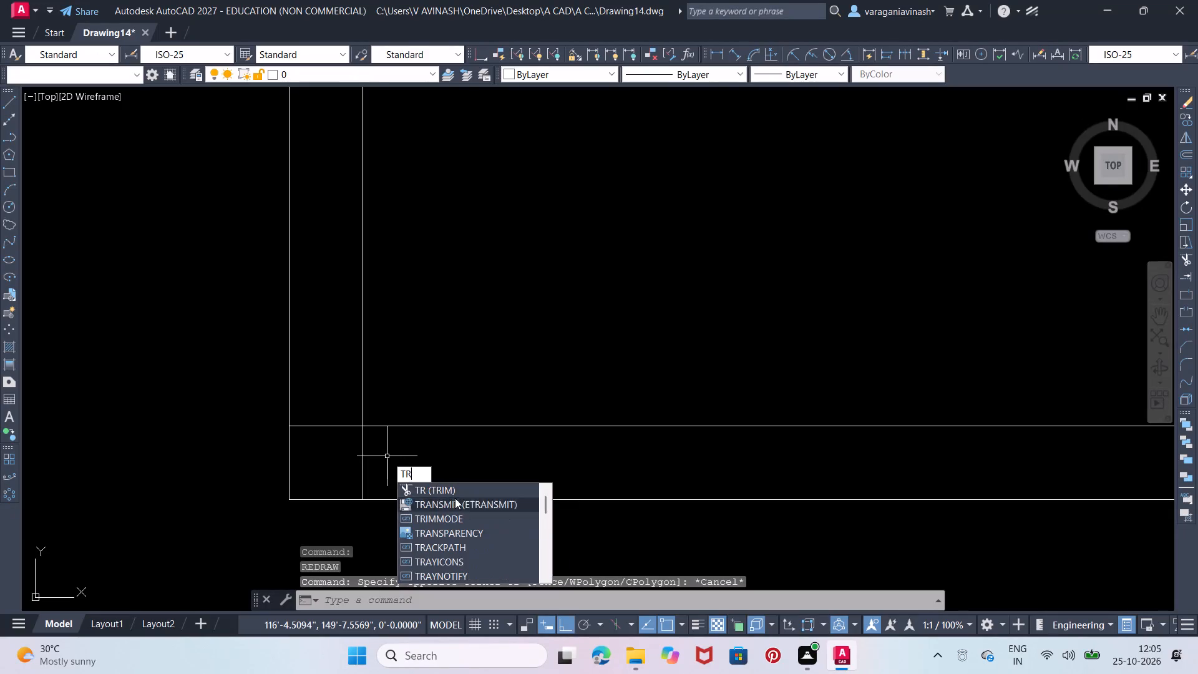
Trim off the overshooting ends of the inner west and inner south wall lines at the southwest corner.
{"action": "left_click", "coordinate": [455, 493]}
{"action": "left_click", "coordinate": [408, 469]}
{"action": "left_click", "coordinate": [332, 419]}
{"action": "scroll", "coordinate": [332, 419], "scroll_direction": "down", "scroll_amount": 2}
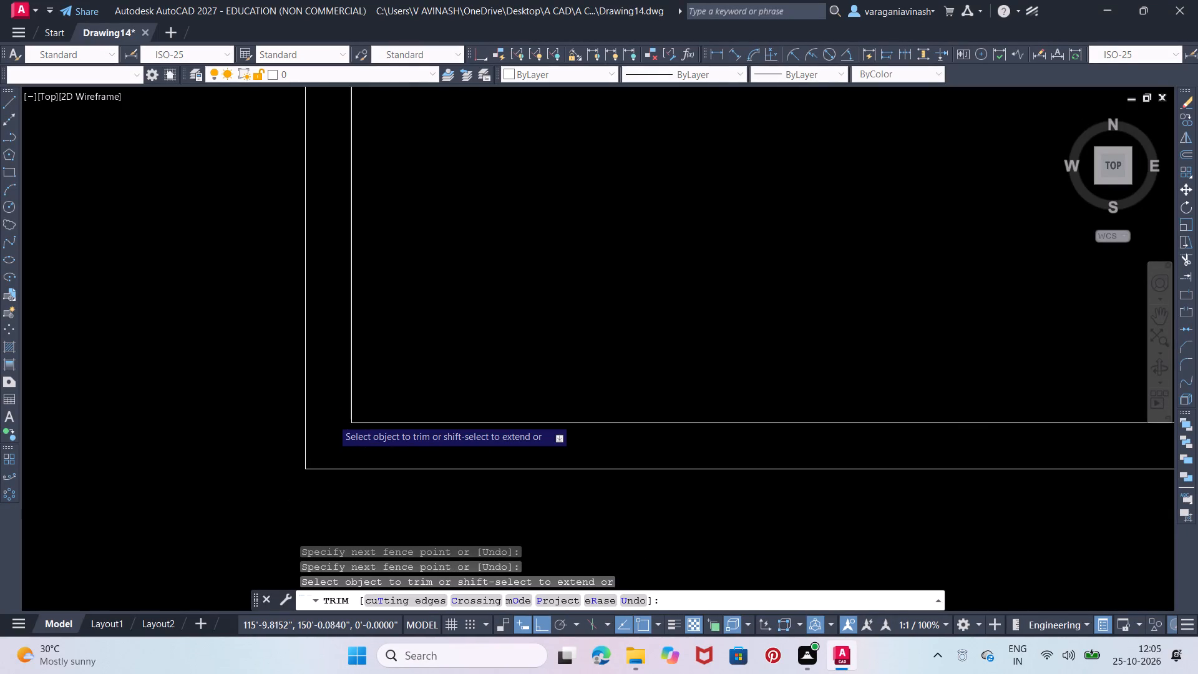
{"action": "scroll", "coordinate": [332, 419], "scroll_direction": "down", "scroll_amount": 1}
{"action": "middle_click_drag", "start_coordinate": [396, 379], "coordinate": [394, 483]}
{"action": "middle_click_drag", "start_coordinate": [301, 290], "coordinate": [301, 458]}
{"action": "key", "text": "Escape"}
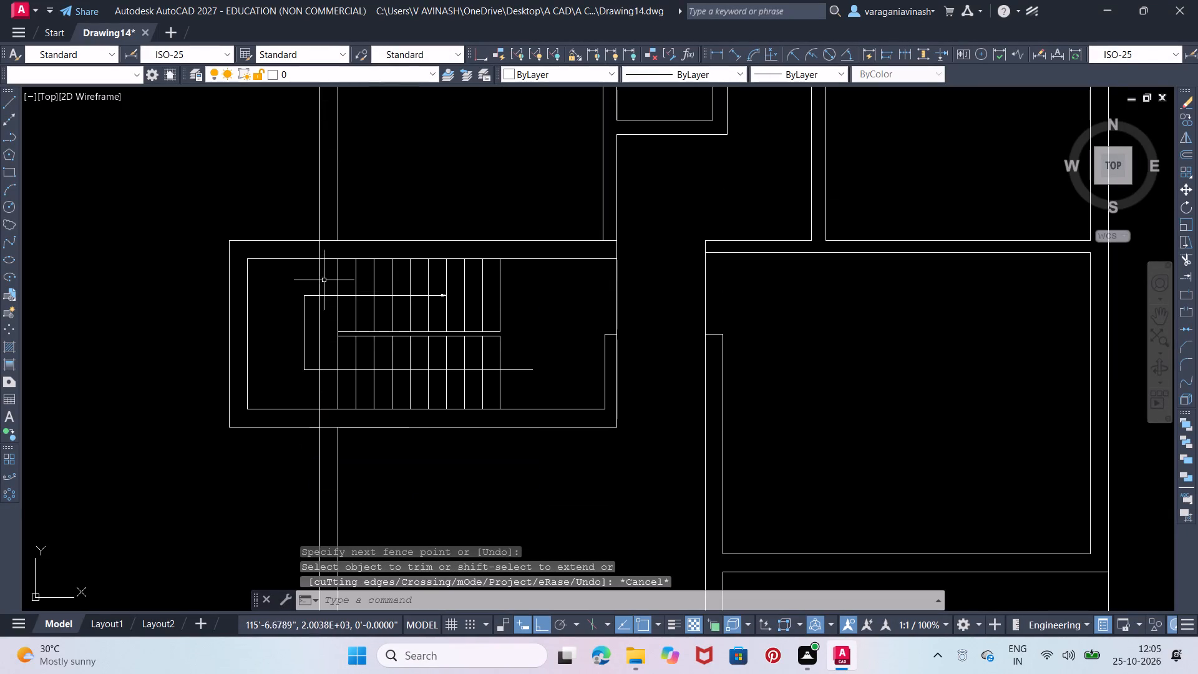
Delete the piece of the outer west wall line that runs through the staircase.
{"action": "left_click", "coordinate": [319, 278]}
{"action": "key", "text": "Delete"}
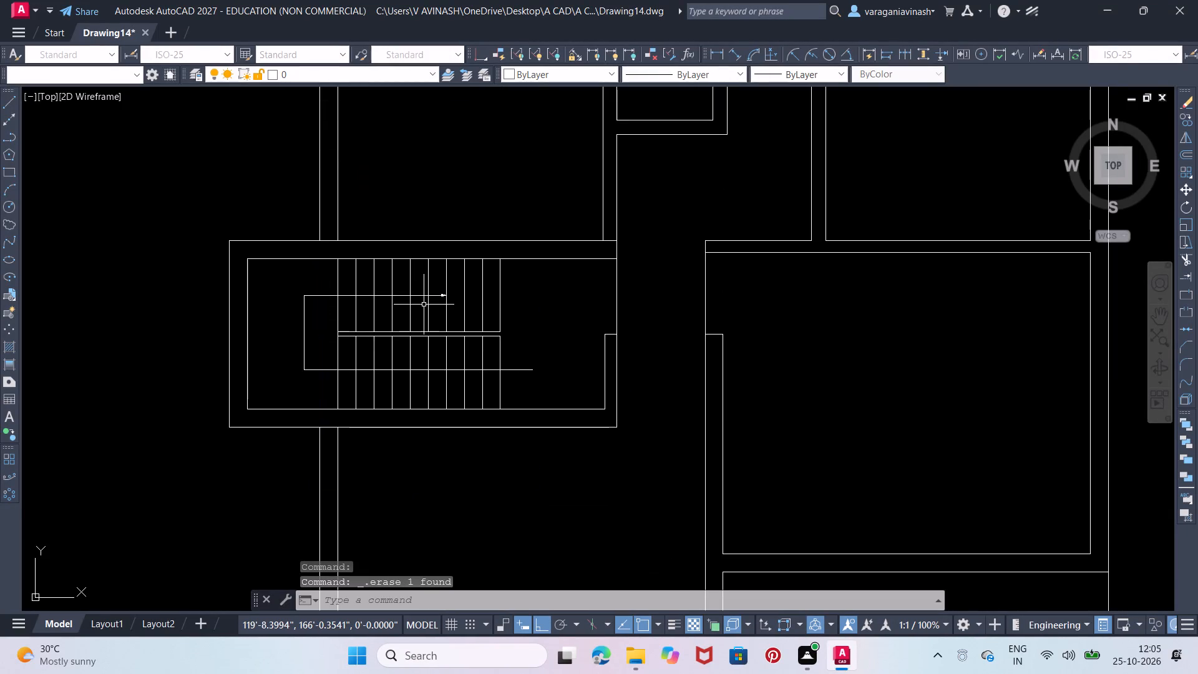
Trim the staircase's outer north and south wall lines between the two west wall lines.
{"action": "middle_click_drag", "start_coordinate": [391, 368], "coordinate": [385, 365]}
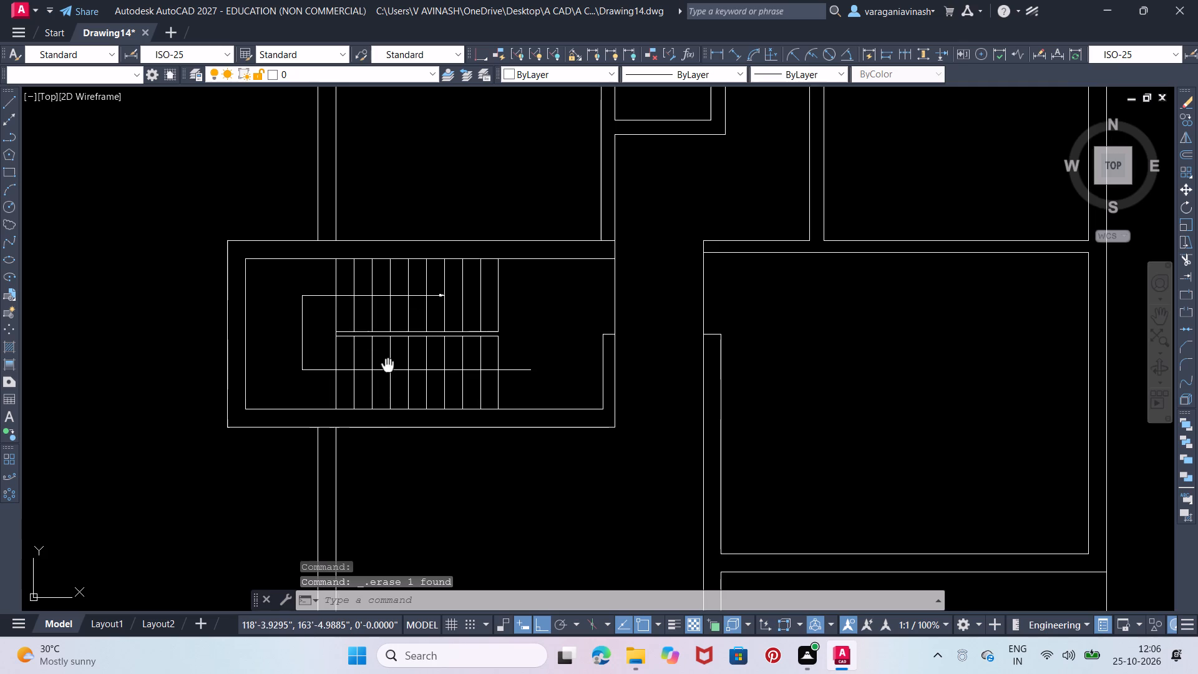
{"action": "middle_click_drag", "start_coordinate": [385, 365], "coordinate": [386, 325]}
{"action": "key", "text": "r"}
{"action": "key", "text": "Return"}
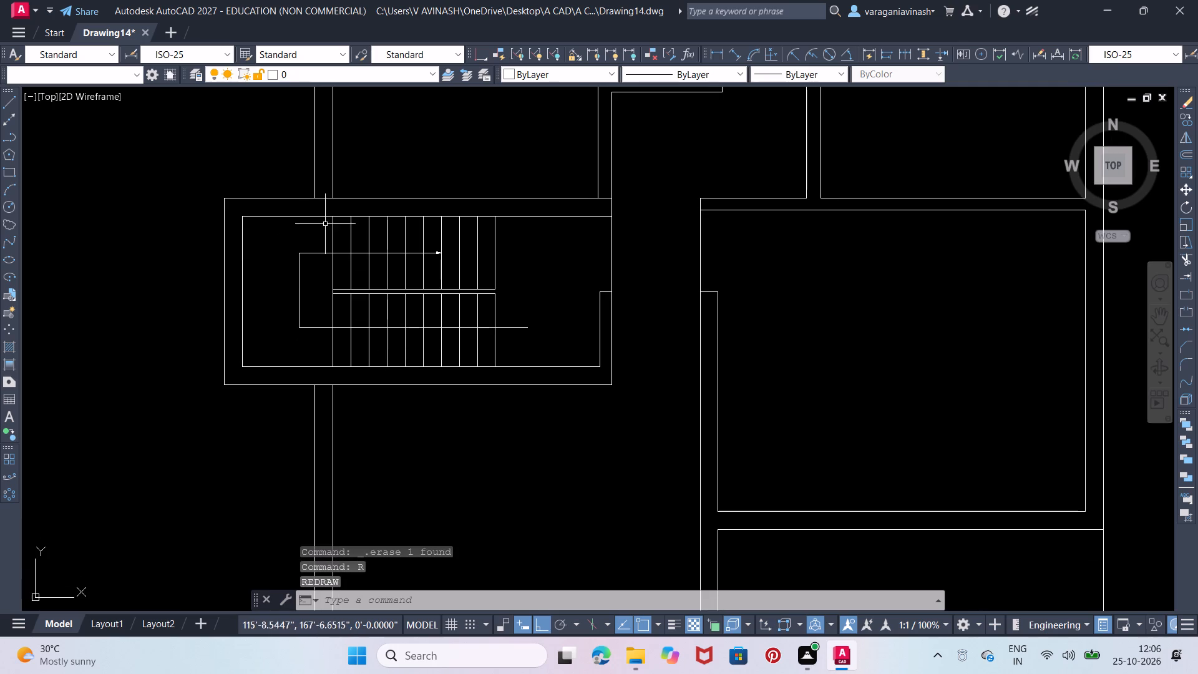
{"action": "key", "text": "Escape"}
{"action": "key", "text": "Escape"}
{"action": "key", "text": "Escape"}
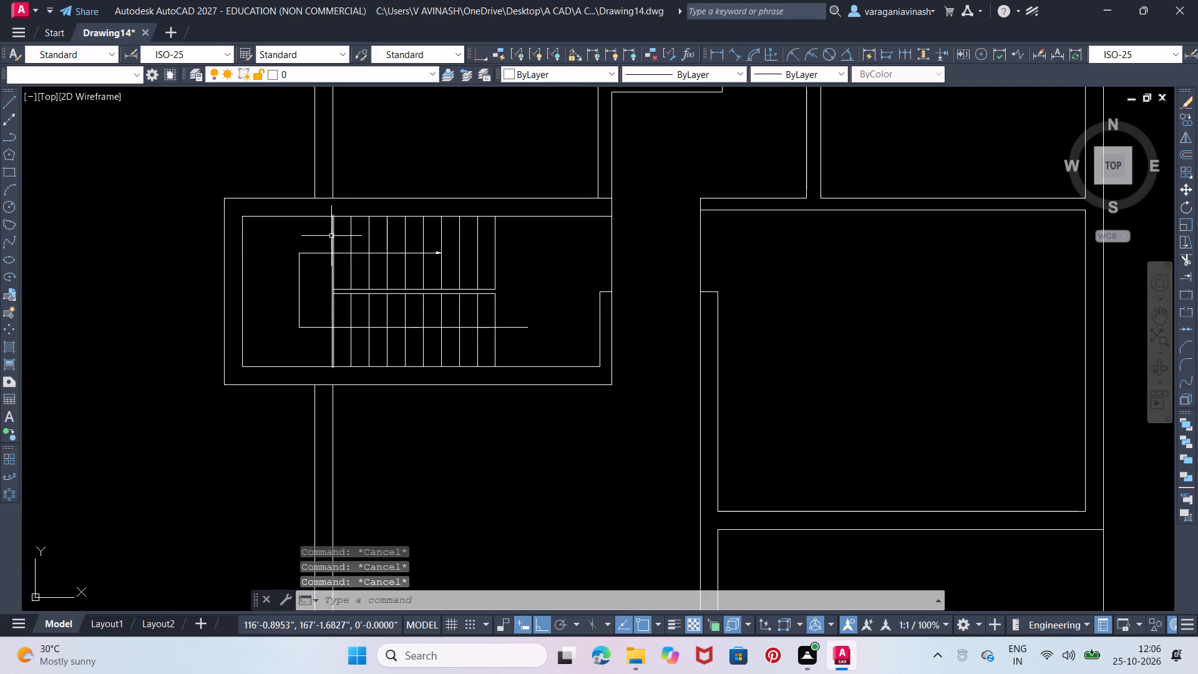
{"action": "key", "text": "t"}
{"action": "key", "text": "r"}
{"action": "left_click", "coordinate": [376, 270]}
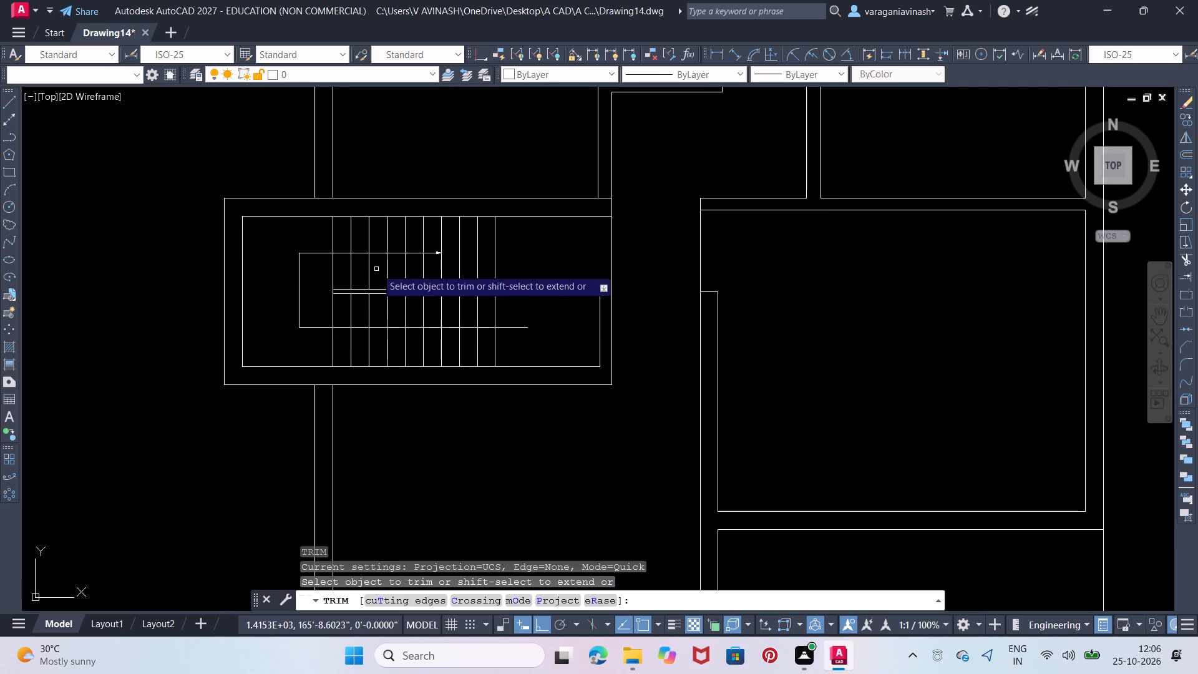
{"action": "left_click", "coordinate": [323, 193]}
{"action": "left_click", "coordinate": [323, 206]}
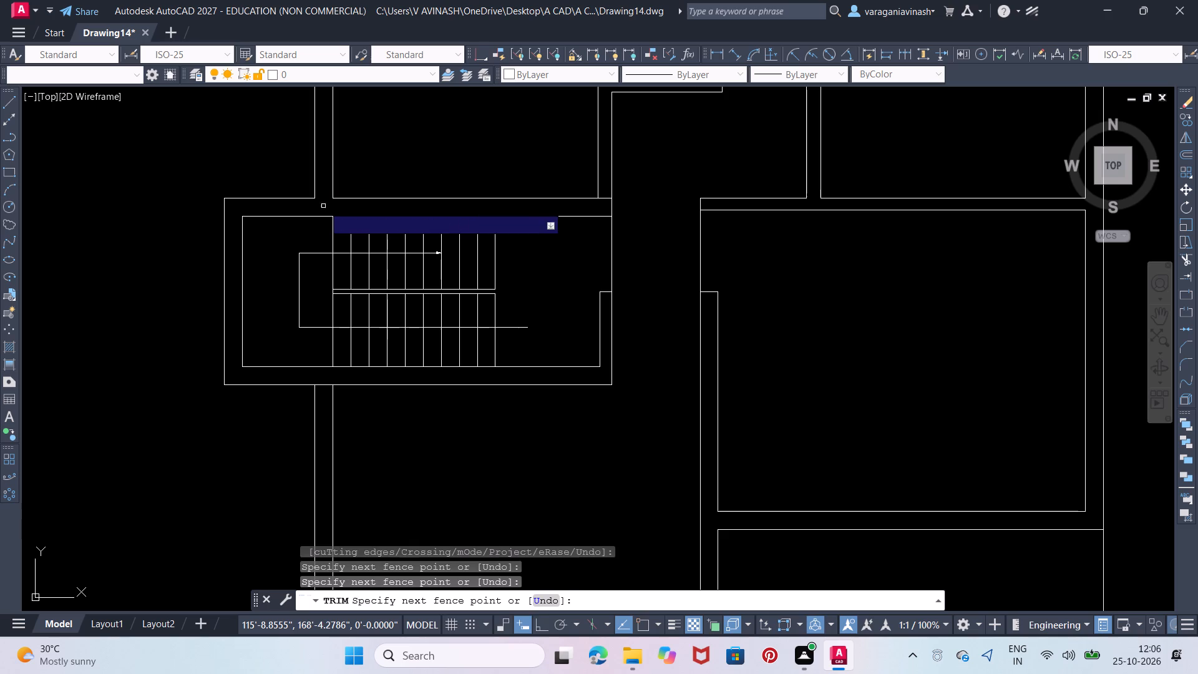
{"action": "left_click", "coordinate": [324, 378]}
{"action": "left_click", "coordinate": [324, 396]}
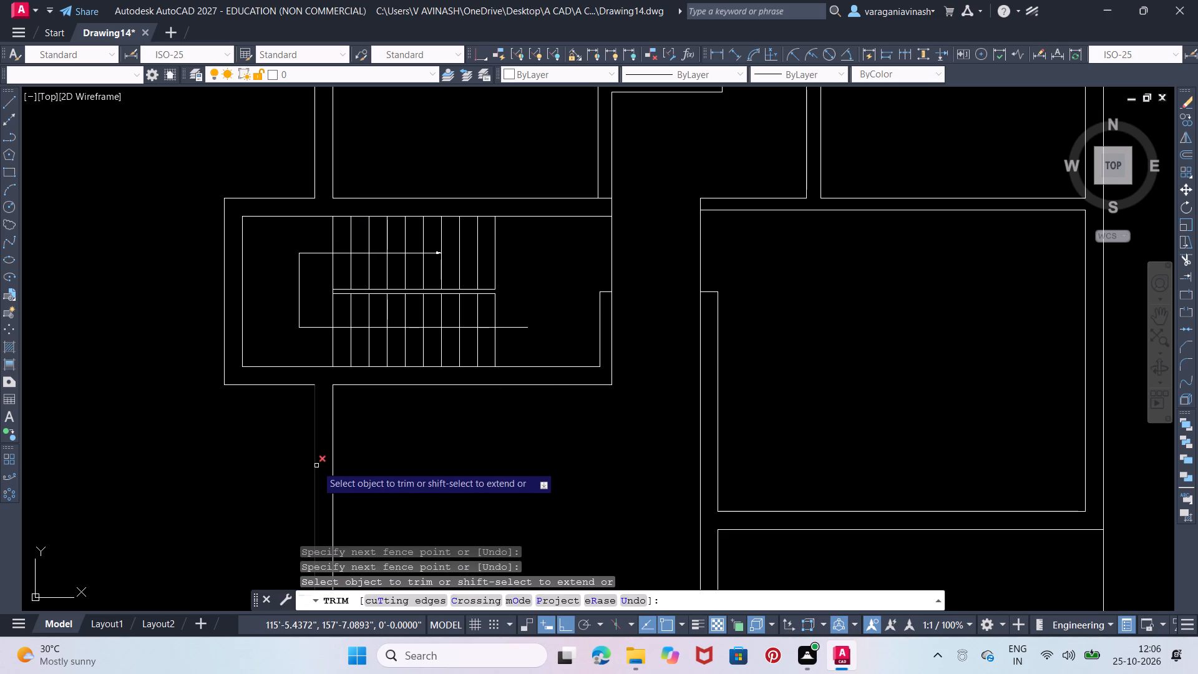
{"action": "key", "text": "Escape"}
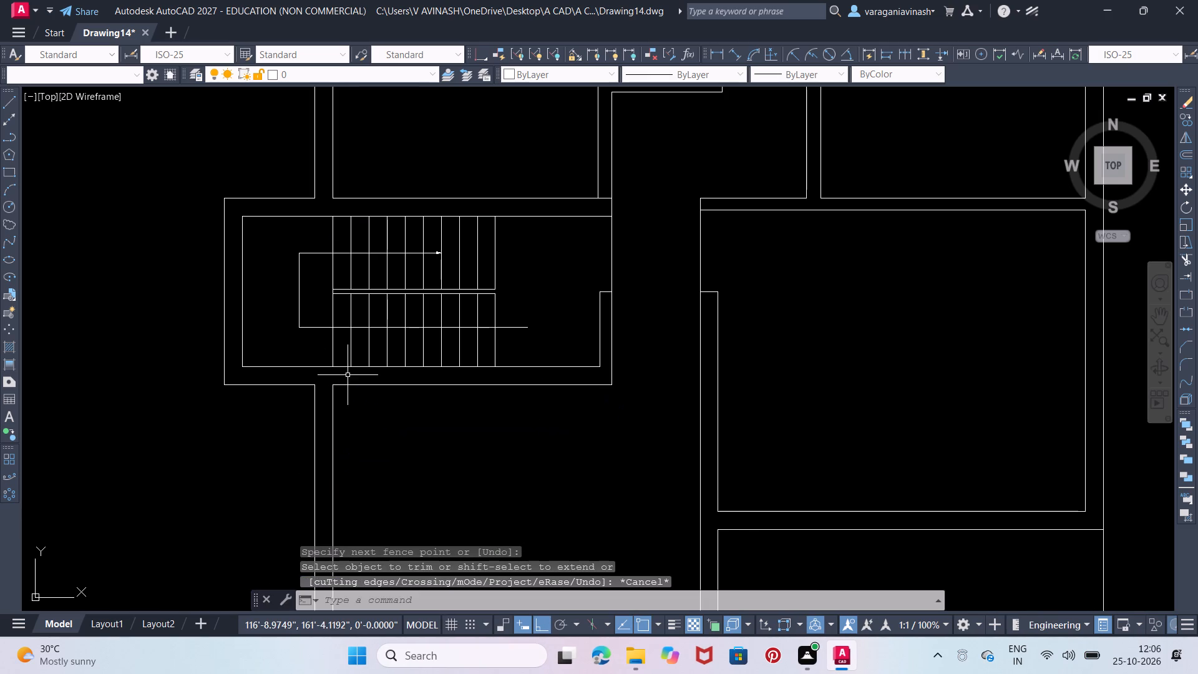
Trim the east rooms' outer west wall line between the two lines of the new south wall.
{"action": "scroll", "coordinate": [348, 375], "scroll_direction": "down", "scroll_amount": 1}
{"action": "middle_click_drag", "start_coordinate": [641, 437], "coordinate": [626, 416]}
{"action": "middle_click_drag", "start_coordinate": [550, 456], "coordinate": [545, 422]}
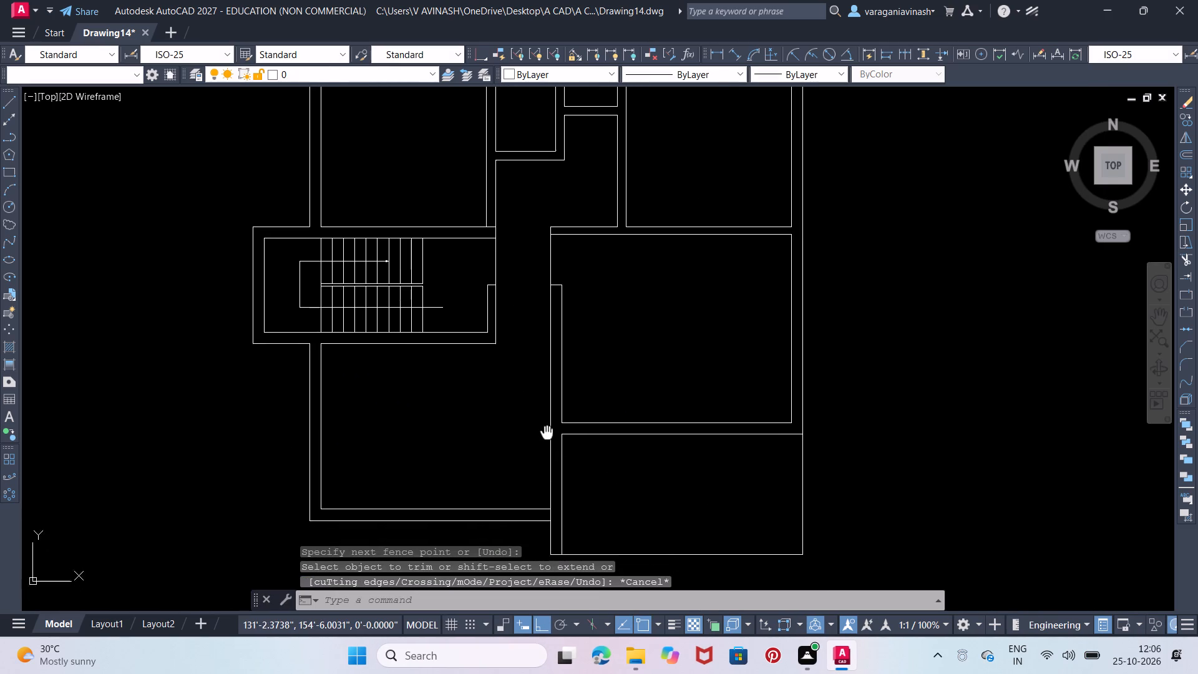
{"action": "middle_click_drag", "start_coordinate": [545, 422], "coordinate": [541, 404]}
{"action": "right_click", "coordinate": [540, 404]}
{"action": "left_click", "coordinate": [601, 116]}
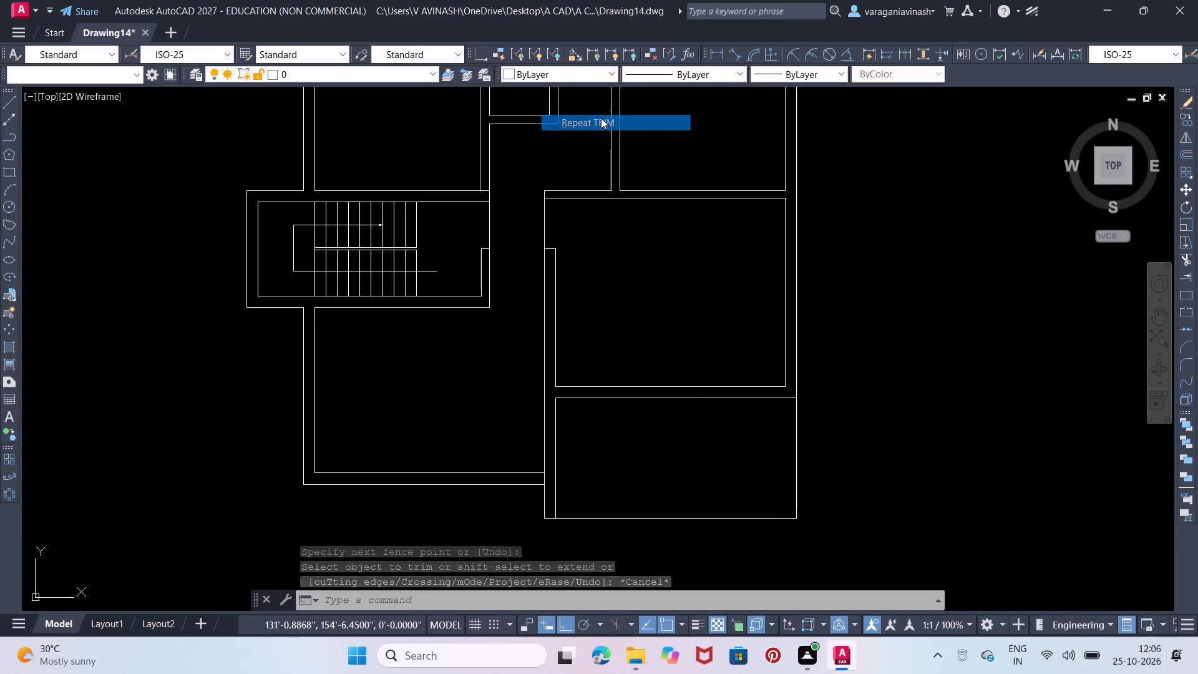
{"action": "scroll", "coordinate": [542, 481], "scroll_direction": "up", "scroll_amount": 1}
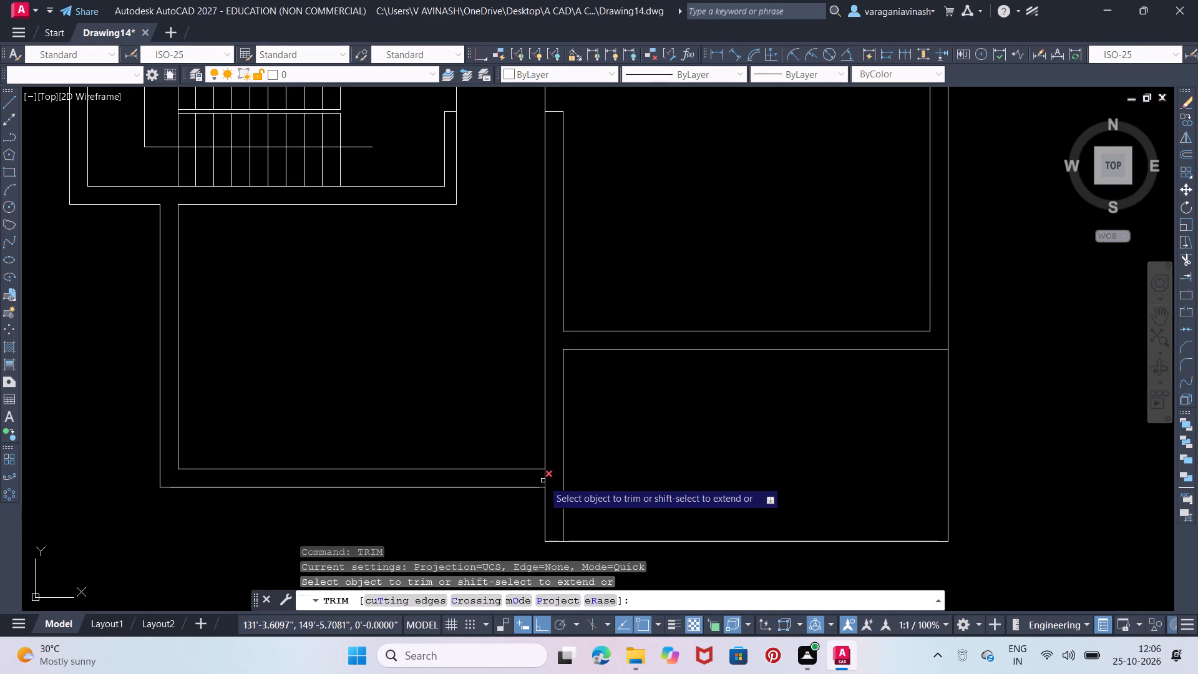
{"action": "left_click", "coordinate": [543, 481]}
{"action": "left_click", "coordinate": [545, 474]}
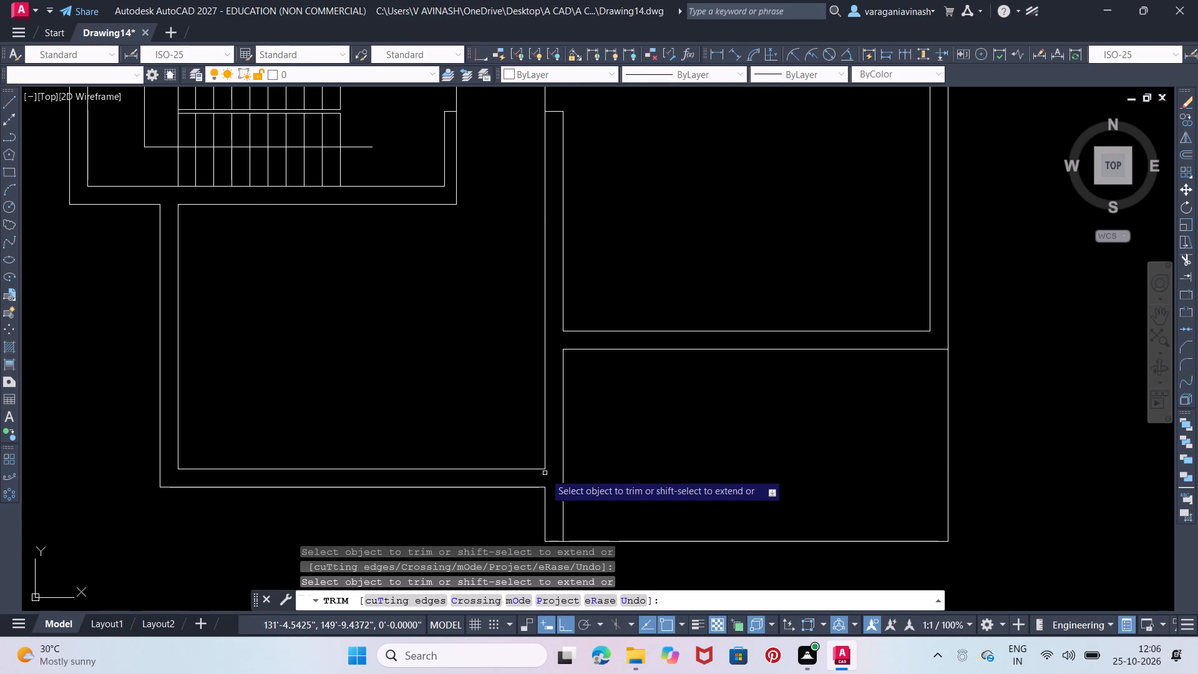
{"action": "scroll", "coordinate": [545, 473], "scroll_direction": "down", "scroll_amount": 1}
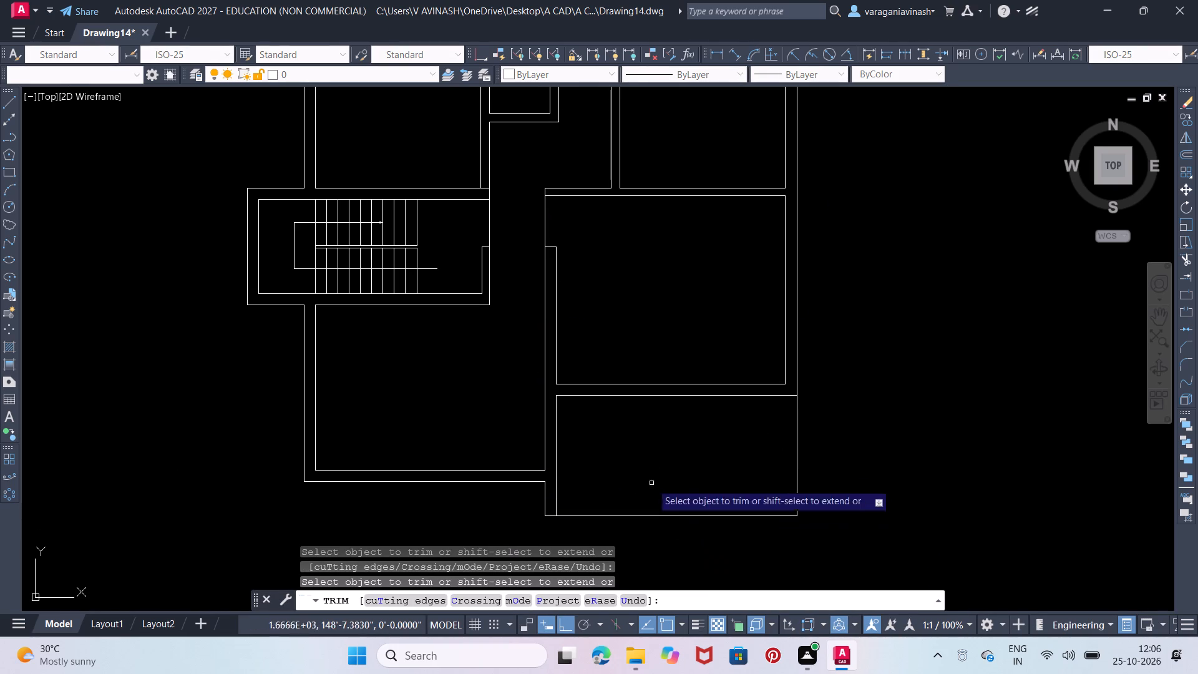
{"action": "middle_click_drag", "start_coordinate": [650, 477], "coordinate": [645, 455]}
{"action": "middle_click_drag", "start_coordinate": [563, 459], "coordinate": [552, 431]}
{"action": "key", "text": "Escape"}
{"action": "key", "text": "Escape"}
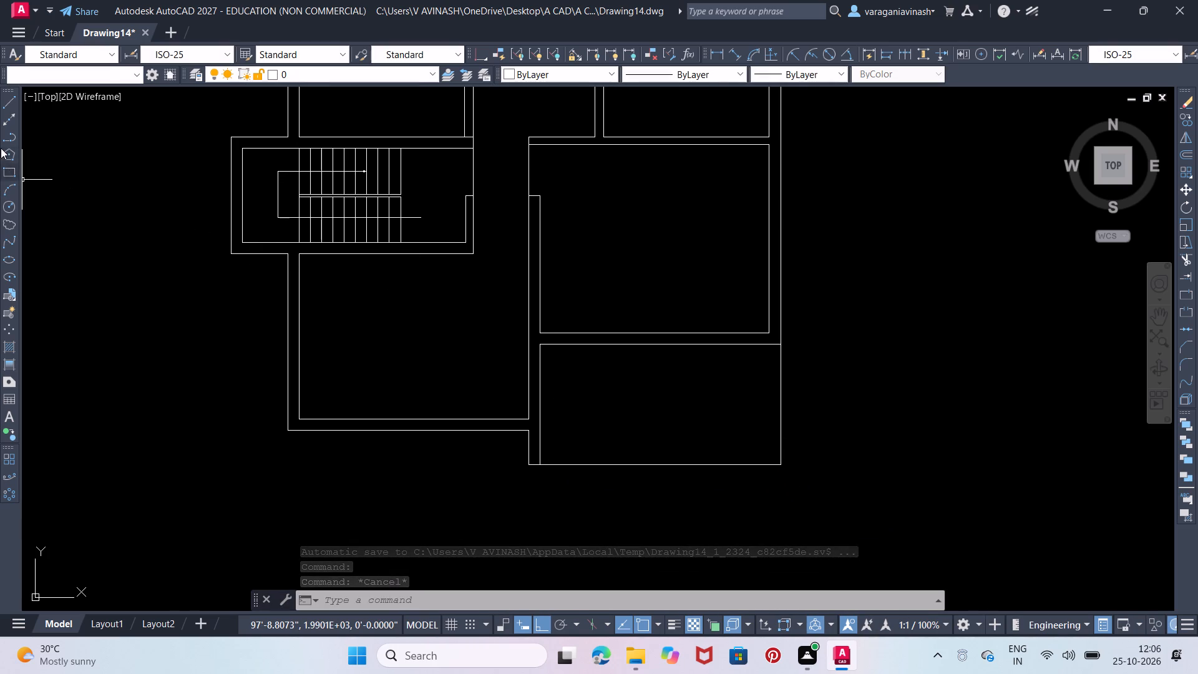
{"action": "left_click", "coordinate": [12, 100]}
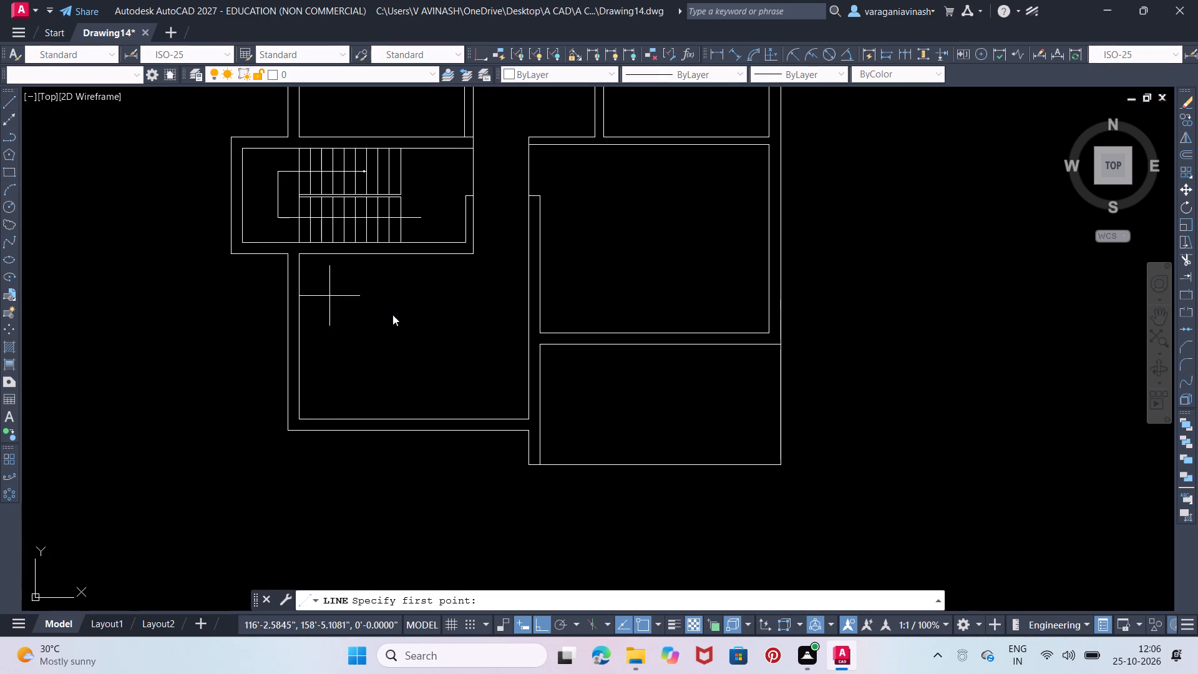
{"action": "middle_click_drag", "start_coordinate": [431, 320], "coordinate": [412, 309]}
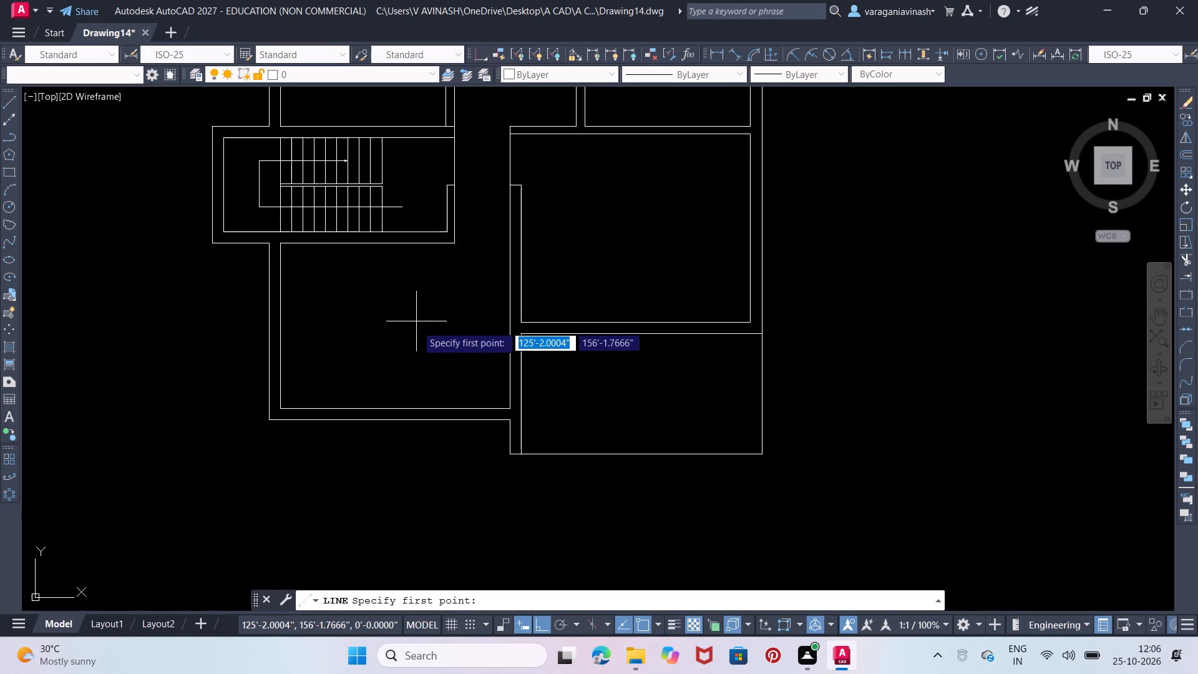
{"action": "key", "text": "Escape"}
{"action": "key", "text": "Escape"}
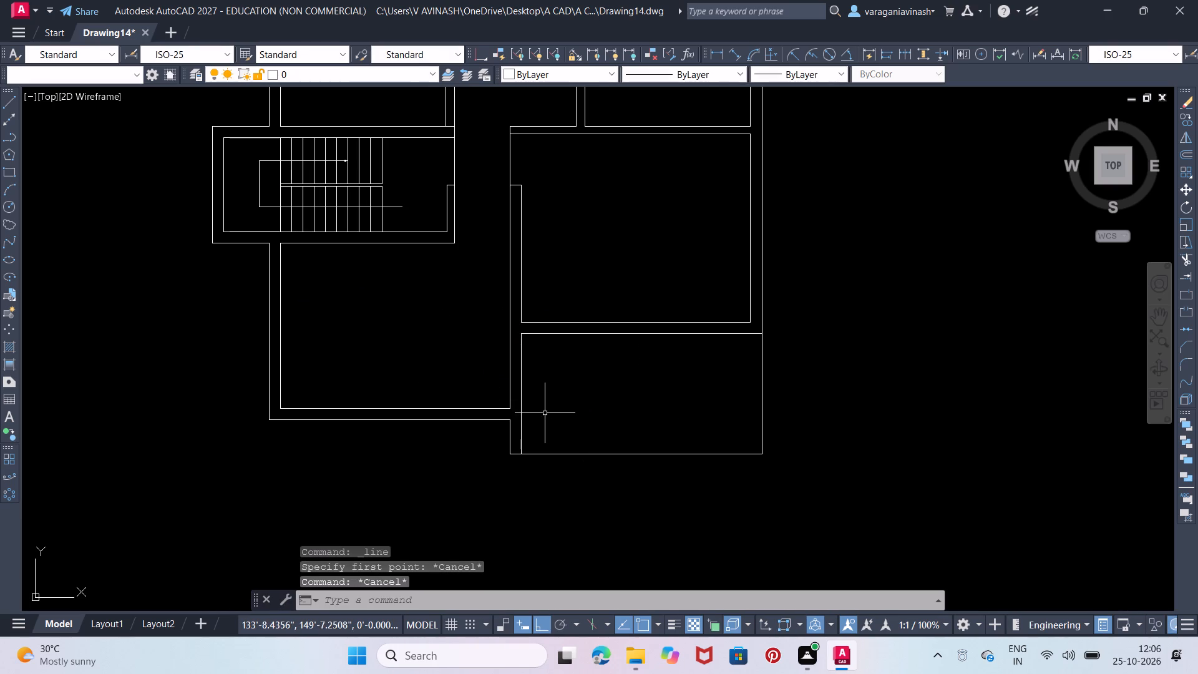
Draw a 5' line east along the southeast room's south edge from the south end of its inner west wall line.
{"action": "right_click", "coordinate": [545, 411]}
{"action": "left_click", "coordinate": [600, 136]}
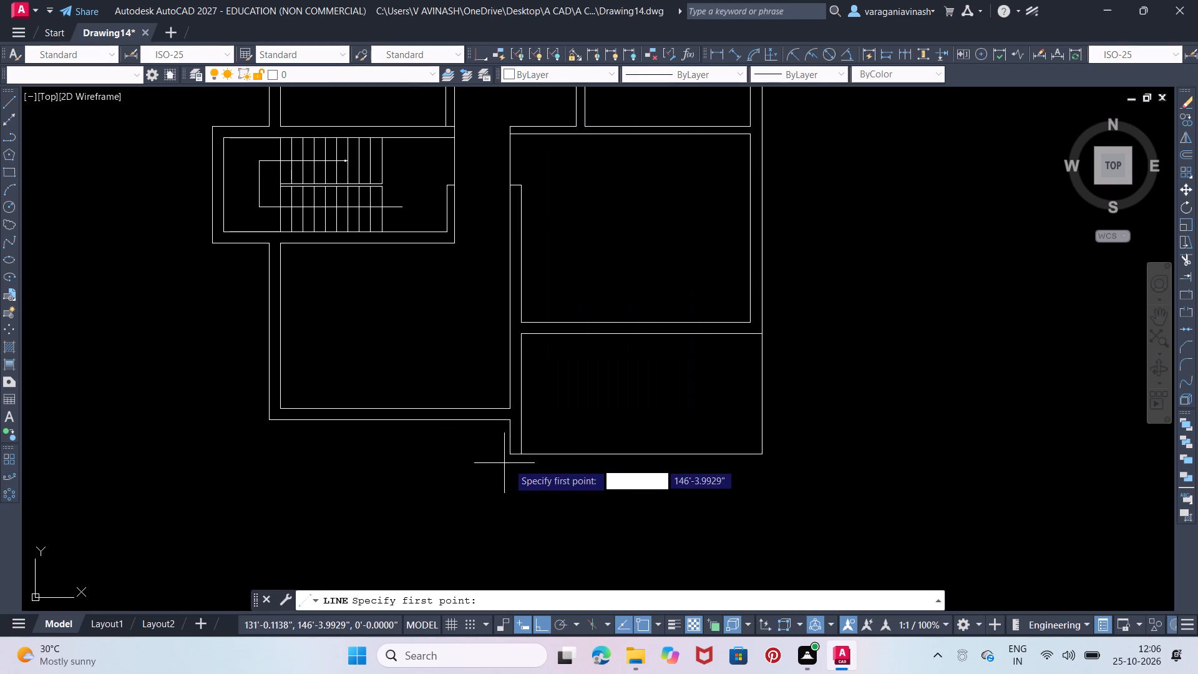
{"action": "left_click", "coordinate": [519, 454]}
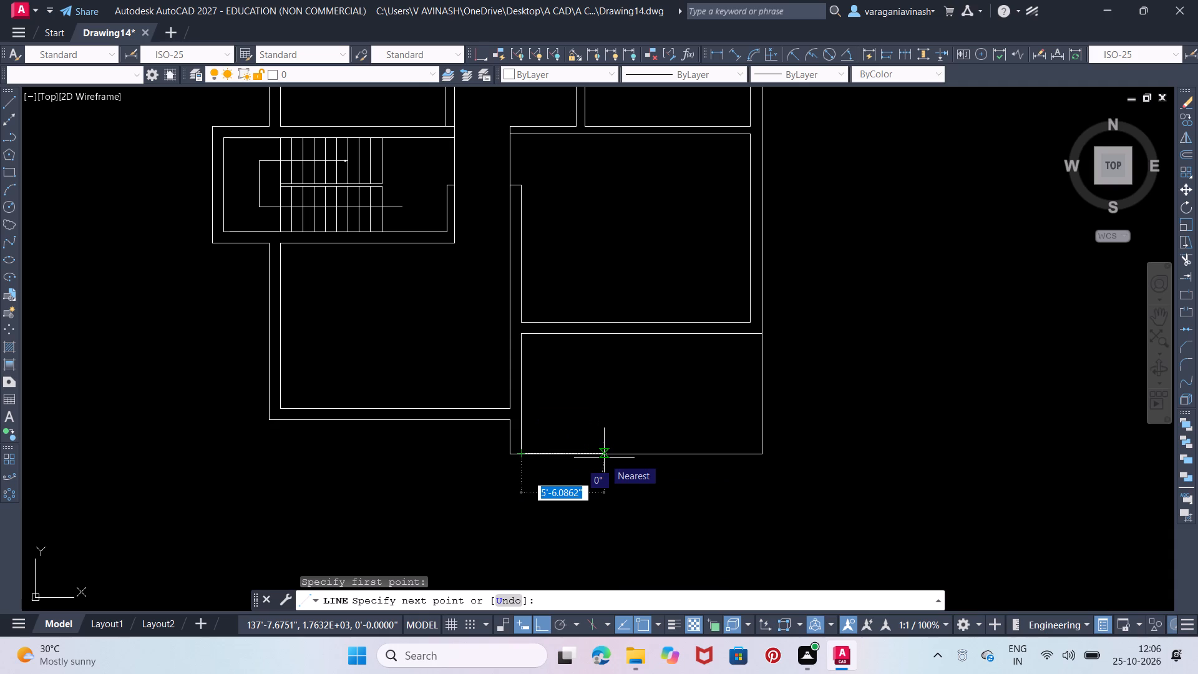
{"action": "type", "text": "5'"}
{"action": "key", "text": "Return"}
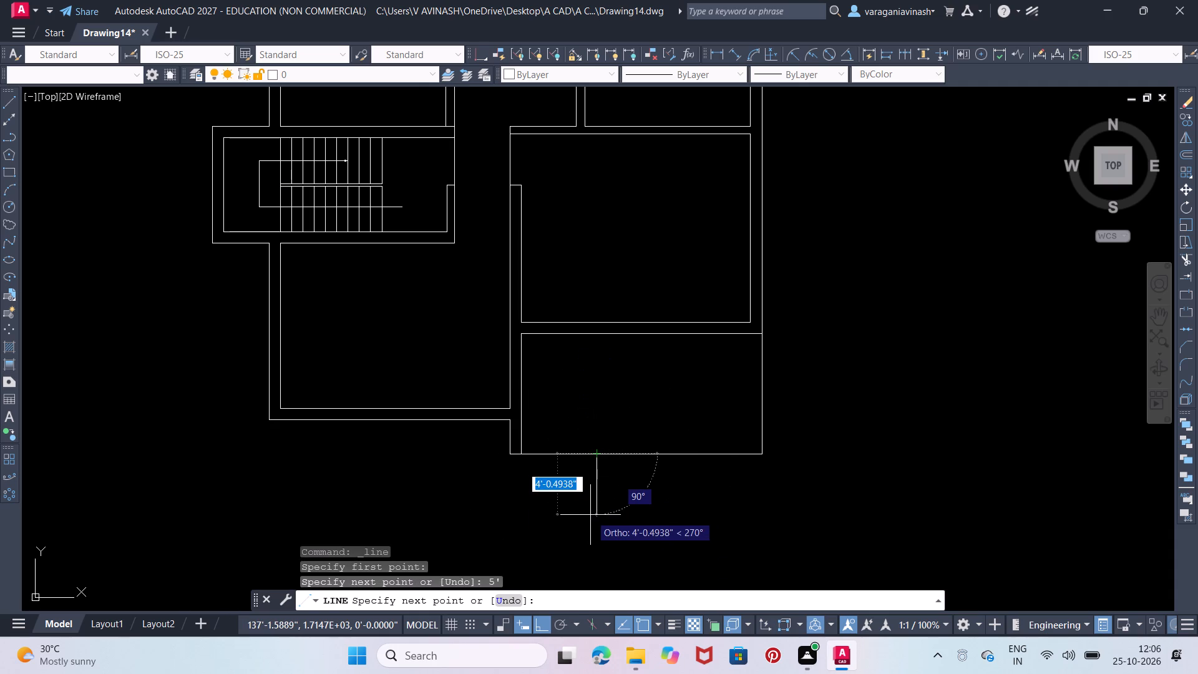
{"action": "key", "text": "Escape"}
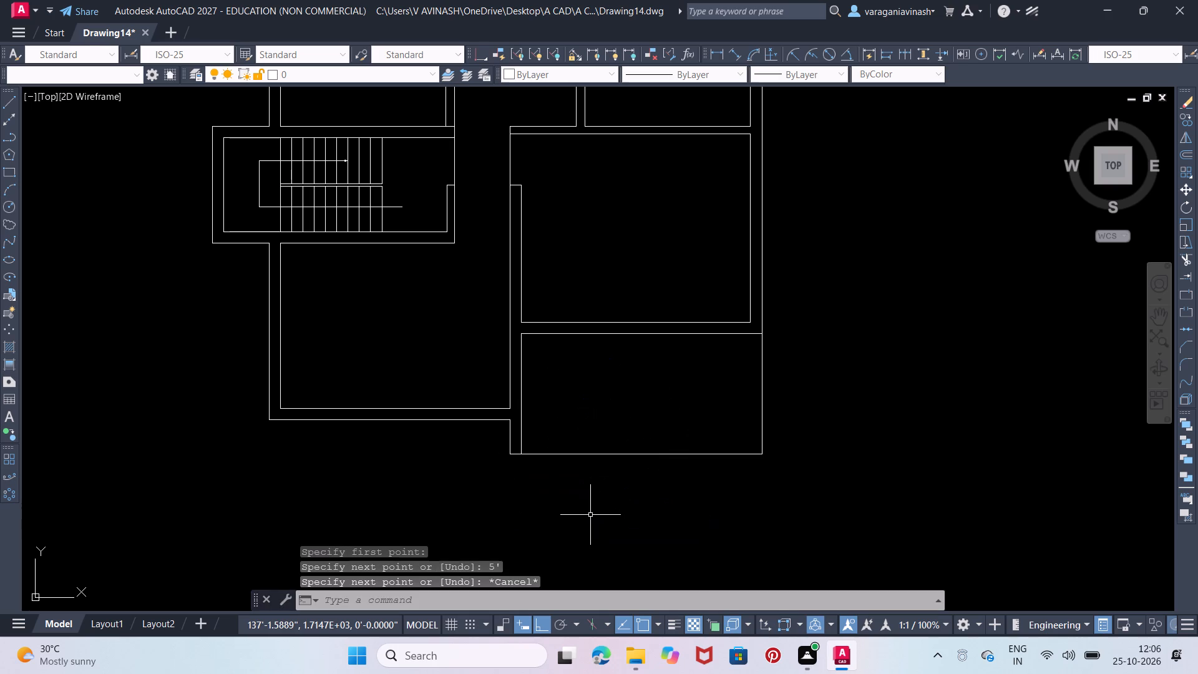
Offset the 5' line south three times at 0'9 spacing using the Multiple option.
{"action": "key", "text": "o"}
{"action": "key", "text": "Return"}
{"action": "type", "text": "0'9"}
{"action": "key", "text": "Return"}
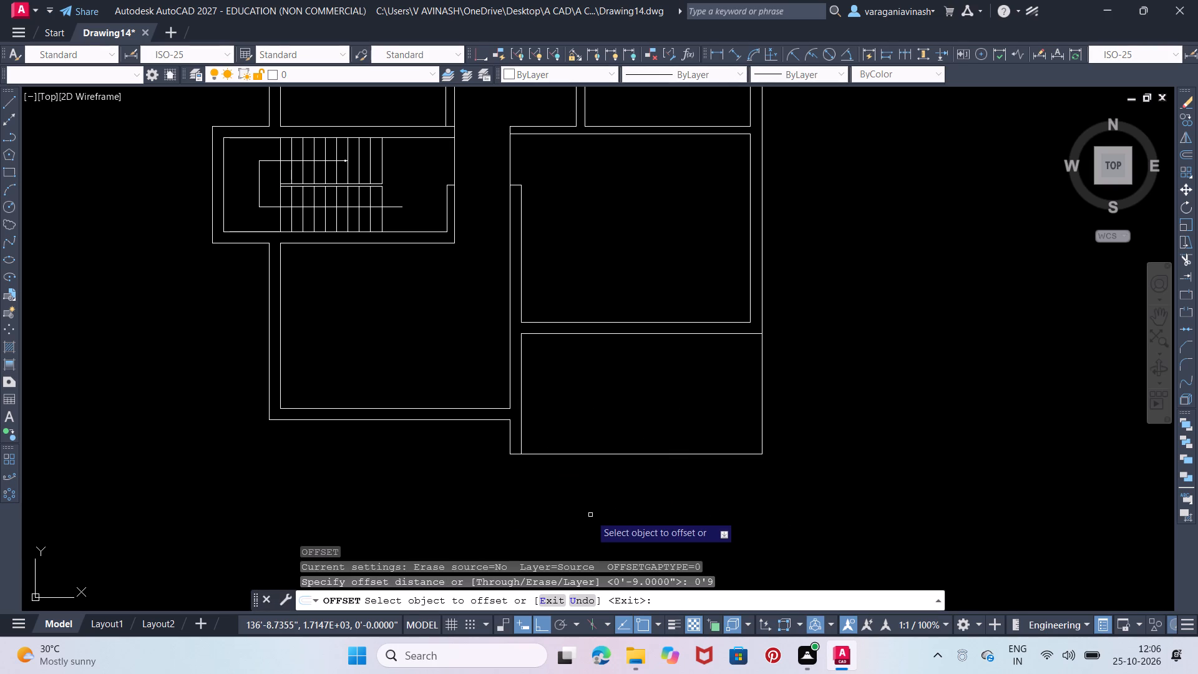
{"action": "left_click", "coordinate": [569, 454]}
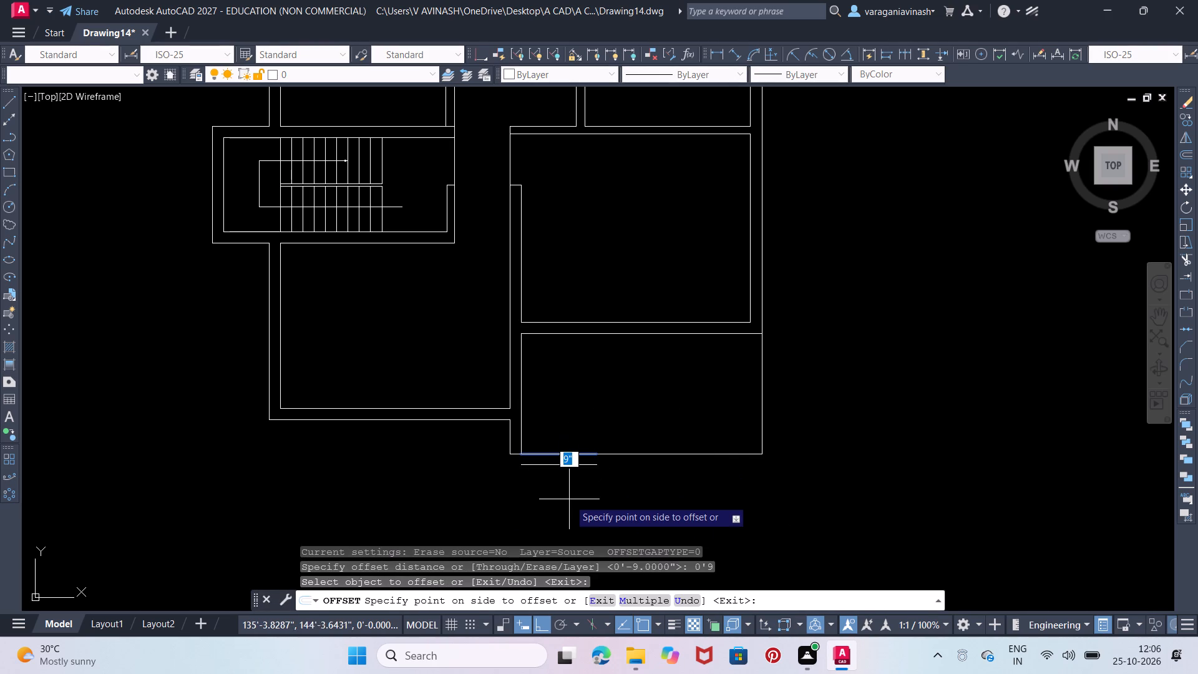
{"action": "key", "text": "m"}
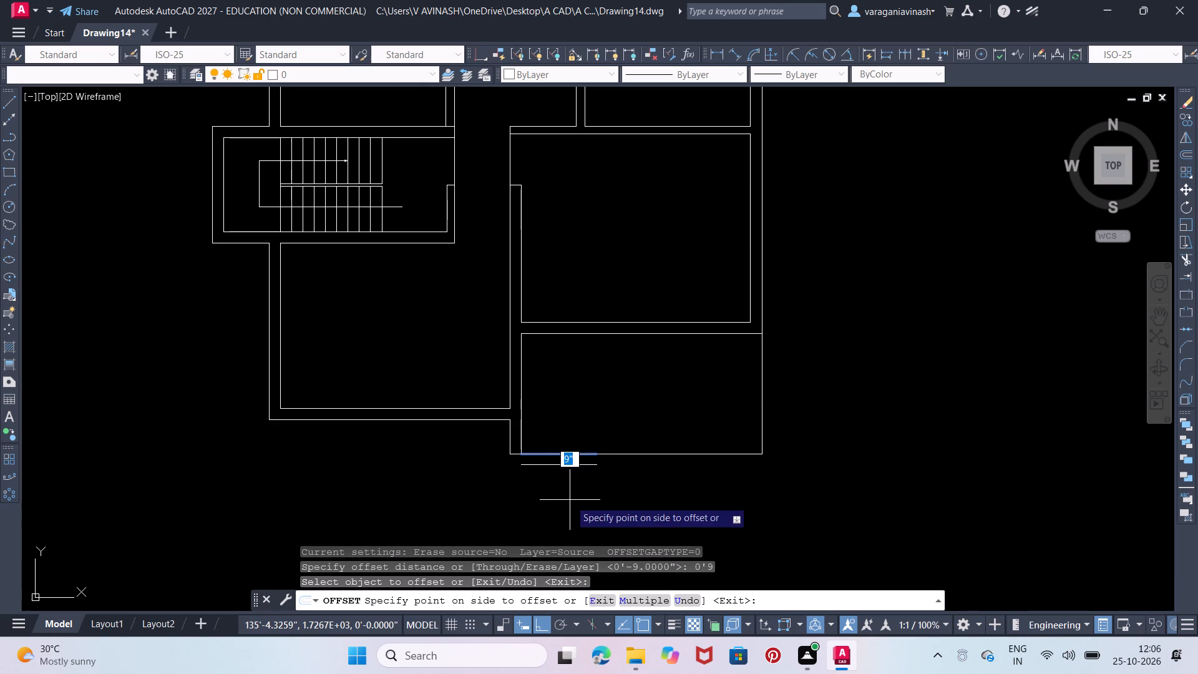
{"action": "key", "text": "Return"}
{"action": "left_click", "coordinate": [570, 500]}
{"action": "left_click", "coordinate": [570, 515]}
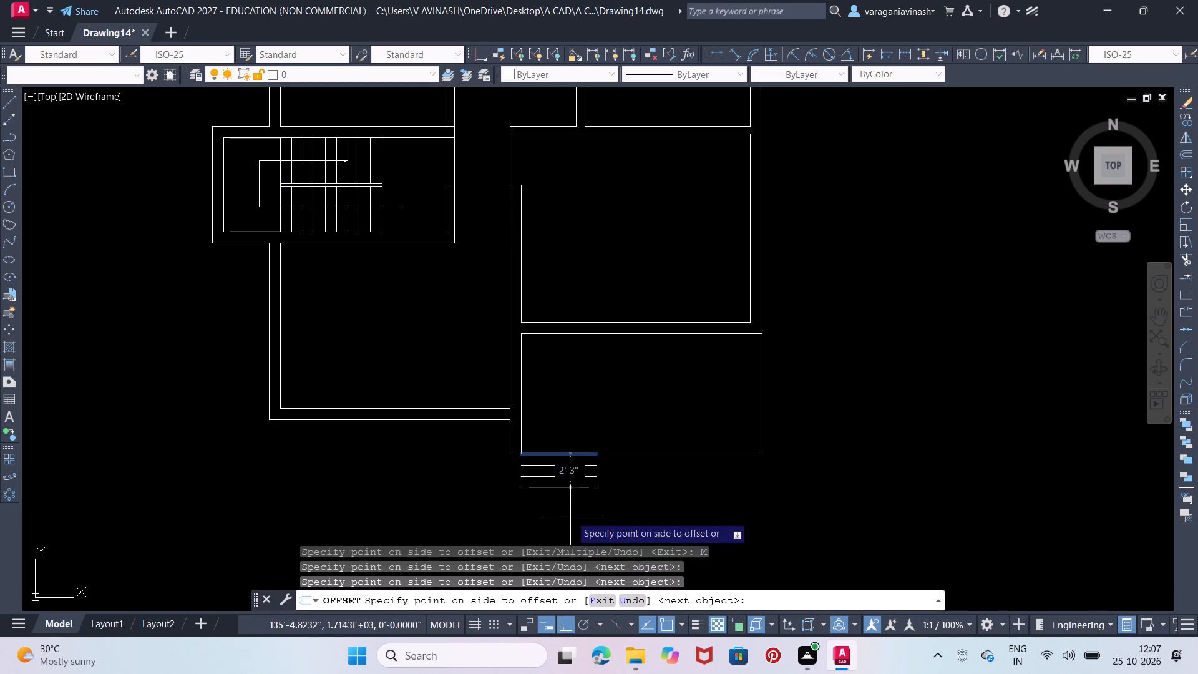
{"action": "left_click", "coordinate": [570, 515]}
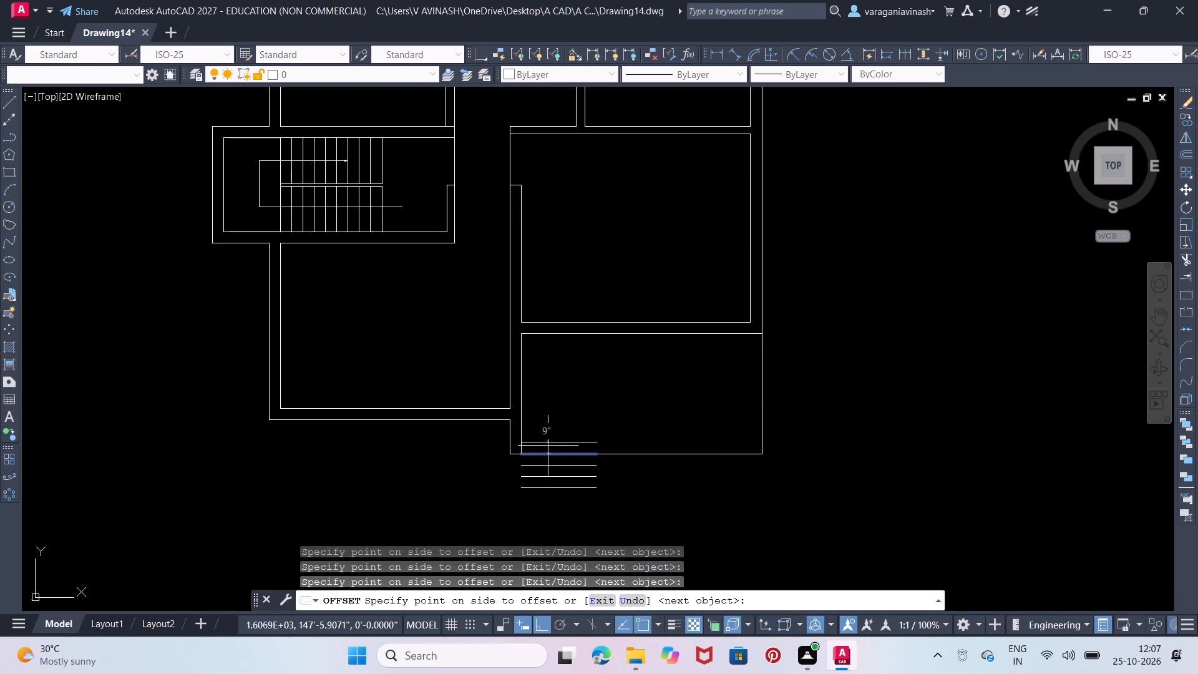
{"action": "key", "text": "Escape"}
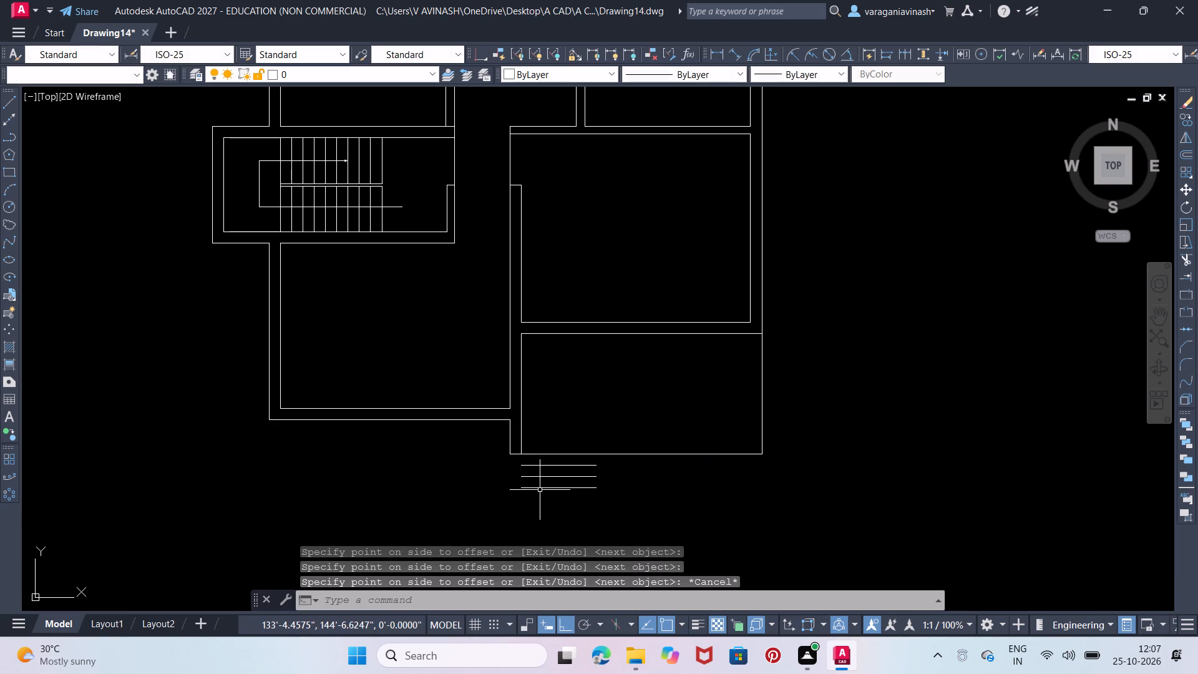
Offset the southernmost 5' line another 0'9 south.
{"action": "right_click", "coordinate": [604, 507]}
{"action": "left_click", "coordinate": [665, 224]}
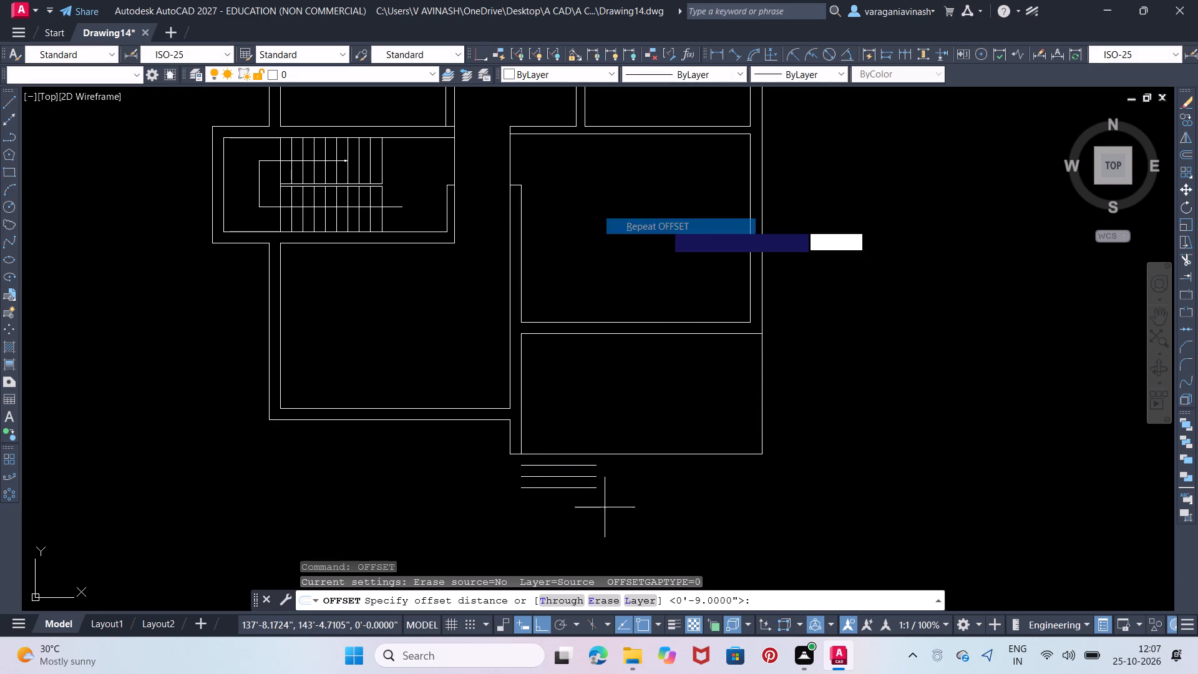
{"action": "right_click", "coordinate": [665, 224]}
{"action": "left_click", "coordinate": [676, 235]}
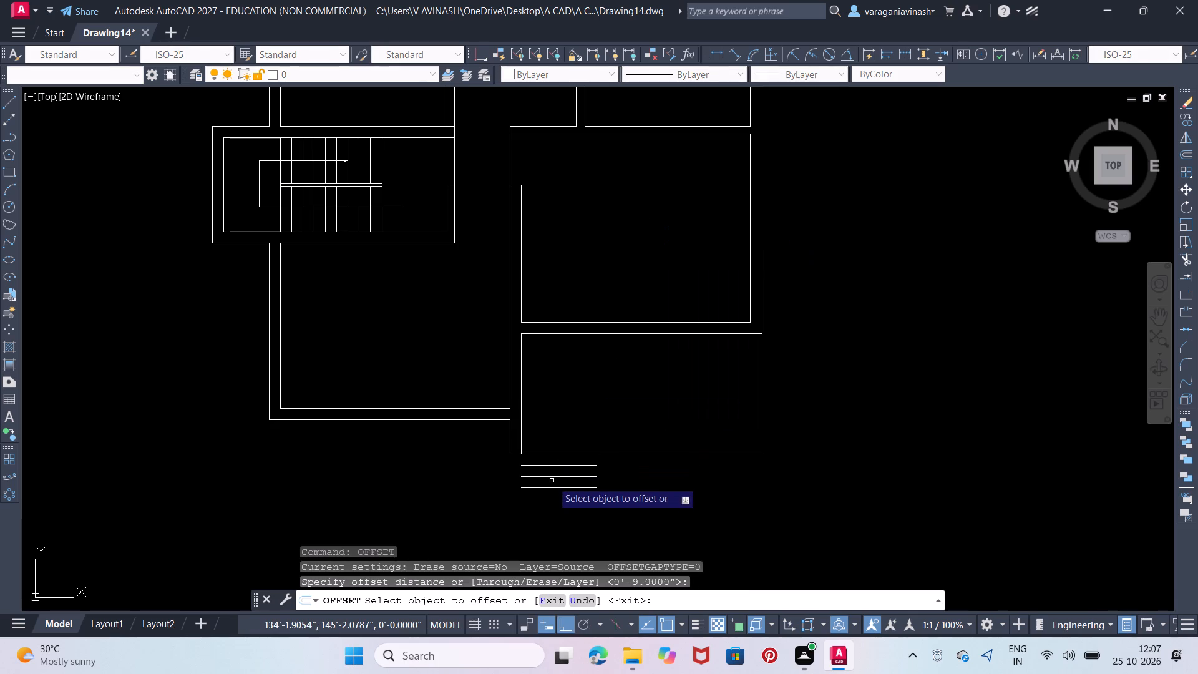
{"action": "left_click", "coordinate": [553, 489]}
{"action": "left_click", "coordinate": [553, 511]}
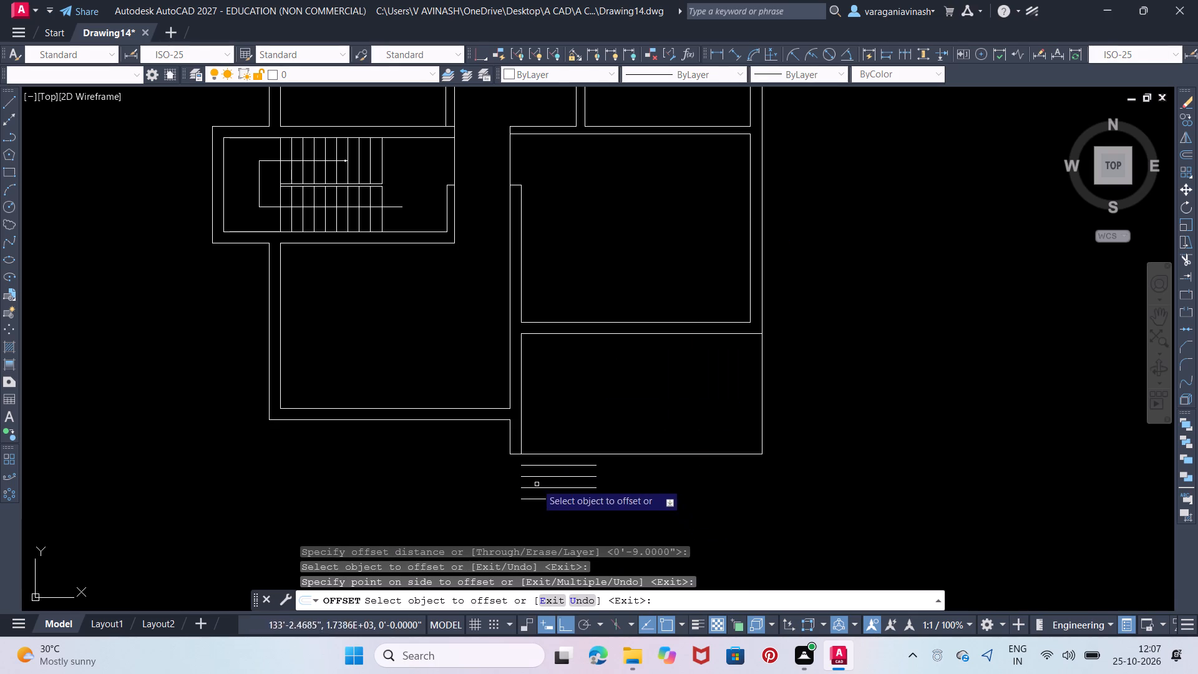
{"action": "key", "text": "Escape"}
{"action": "key", "text": "Escape"}
Stretch the south end of the southeast room's inner west wall line to the west end of the southernmost step line.
{"action": "left_click", "coordinate": [524, 434]}
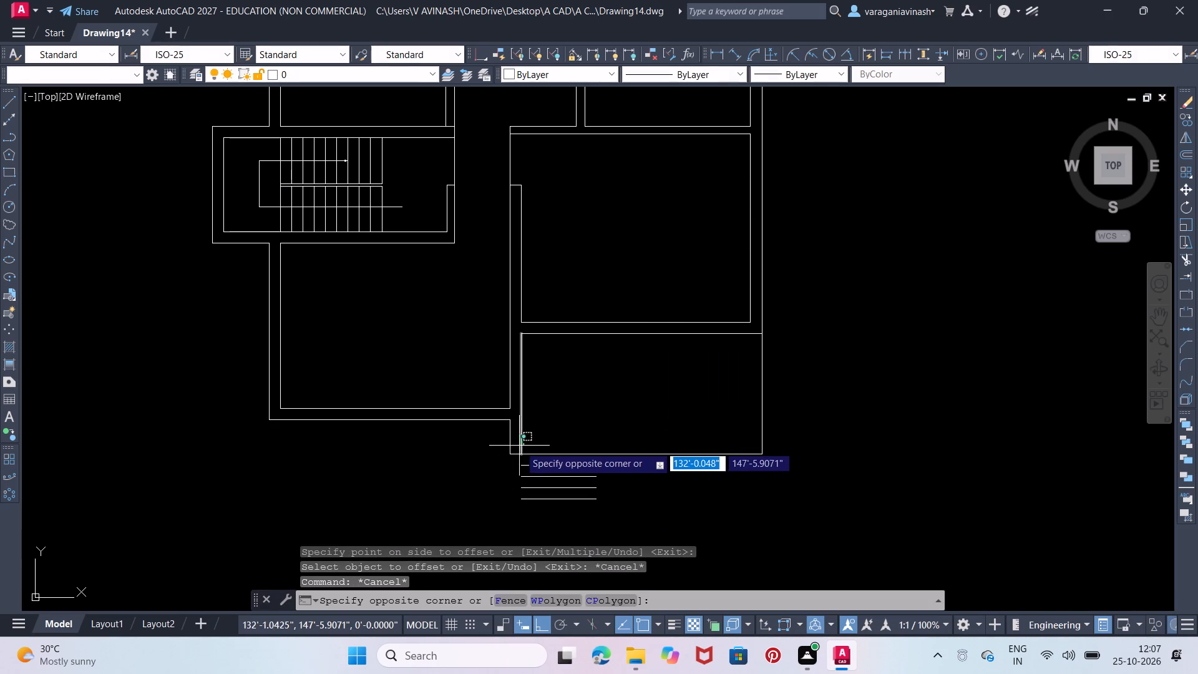
{"action": "left_click", "coordinate": [502, 434]}
{"action": "left_click", "coordinate": [523, 453]}
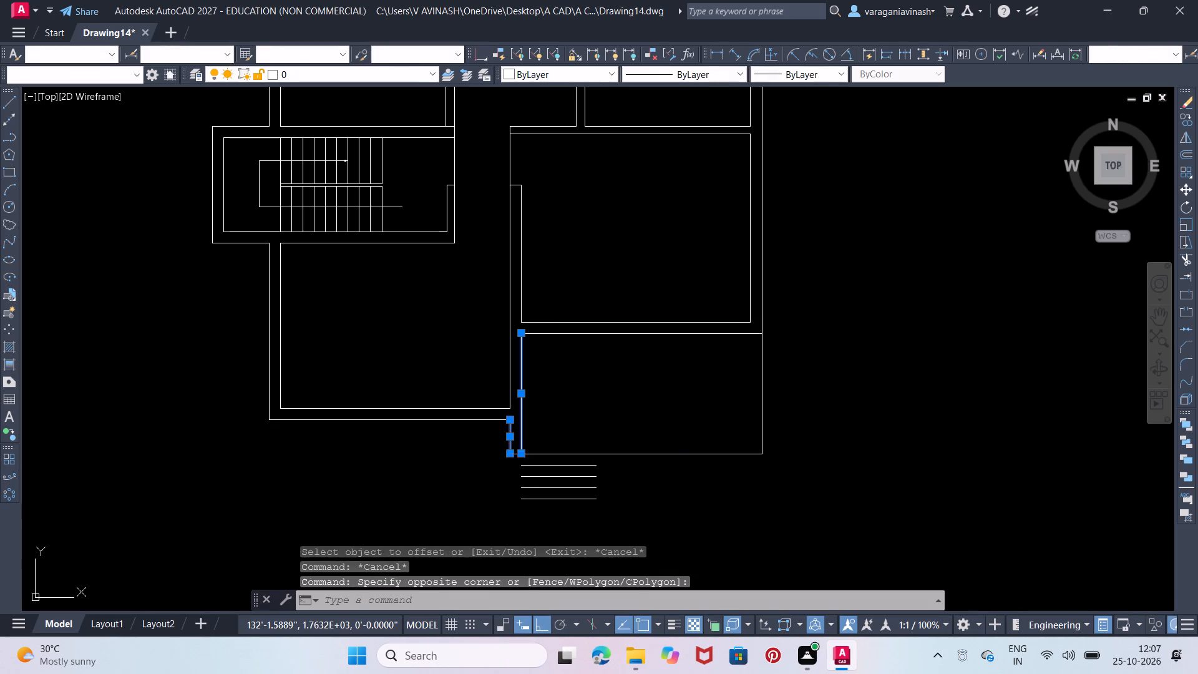
{"action": "left_click", "coordinate": [523, 496]}
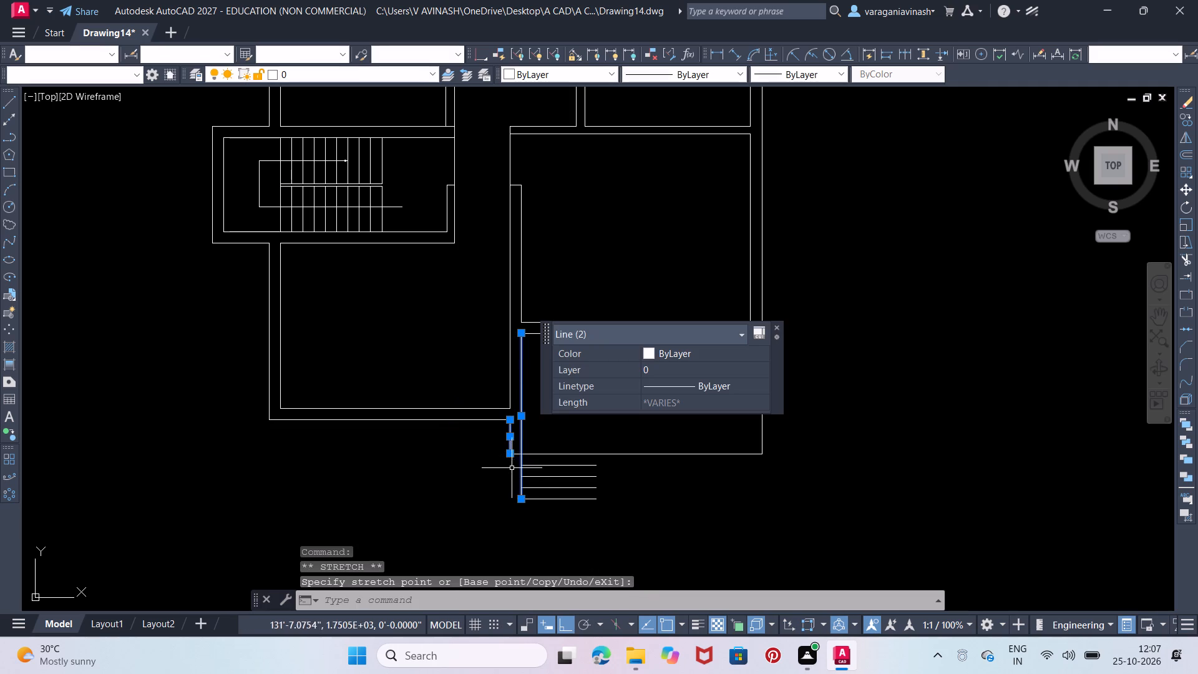
Stretch the south end of the short outer wall line west of the steps level with the southernmost step line.
{"action": "left_click", "coordinate": [508, 452]}
{"action": "scroll", "coordinate": [510, 494], "scroll_direction": "up", "scroll_amount": 1}
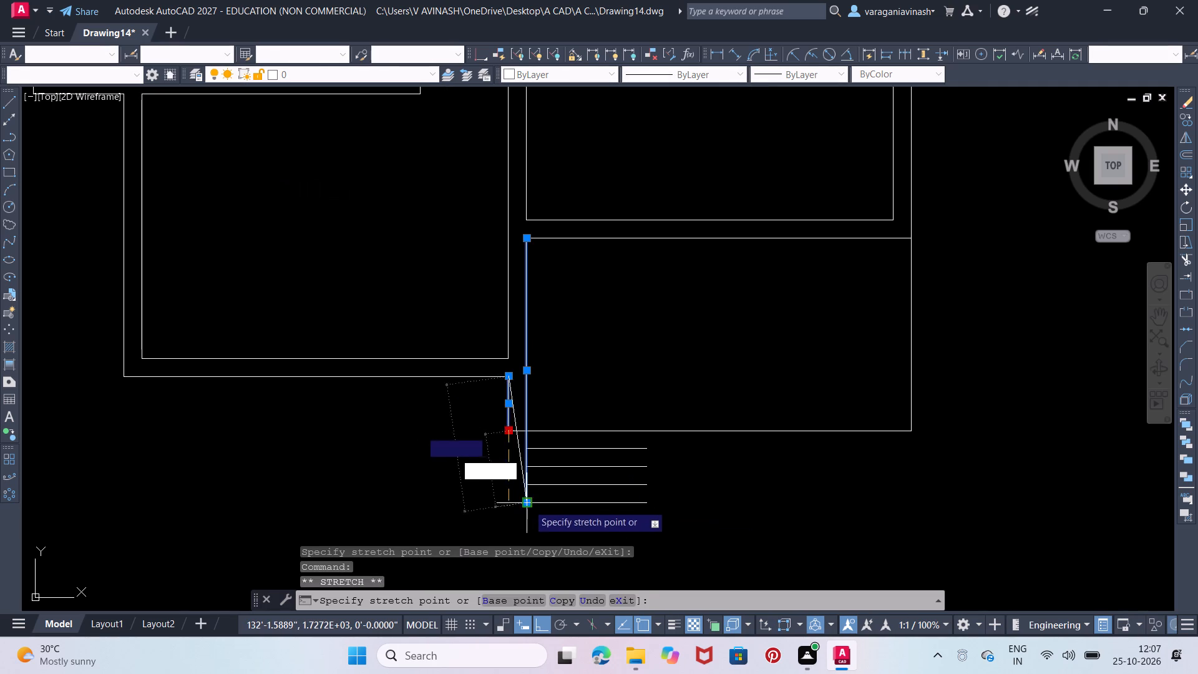
{"action": "left_click", "coordinate": [517, 506]}
{"action": "key", "text": "Escape"}
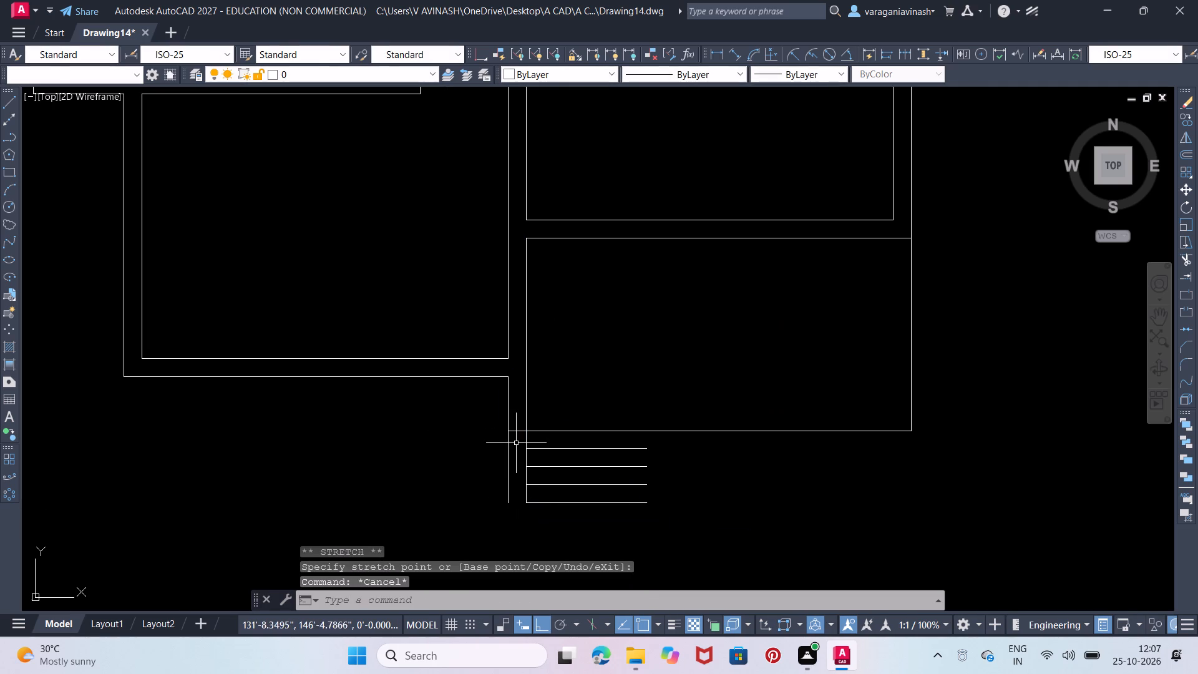
Move the short line closing the wall beside the steps south to the ends of the two extended wall lines.
{"action": "left_click", "coordinate": [515, 431]}
{"action": "left_click", "coordinate": [515, 431]}
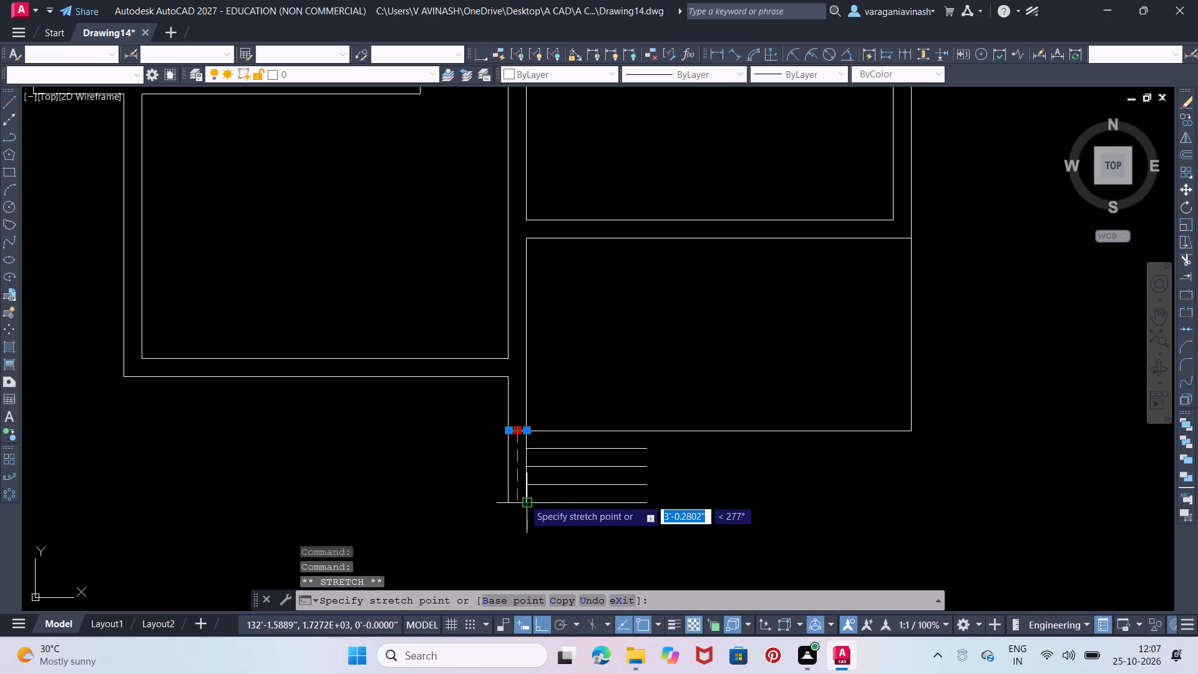
{"action": "left_click", "coordinate": [518, 501]}
{"action": "key", "text": "Escape"}
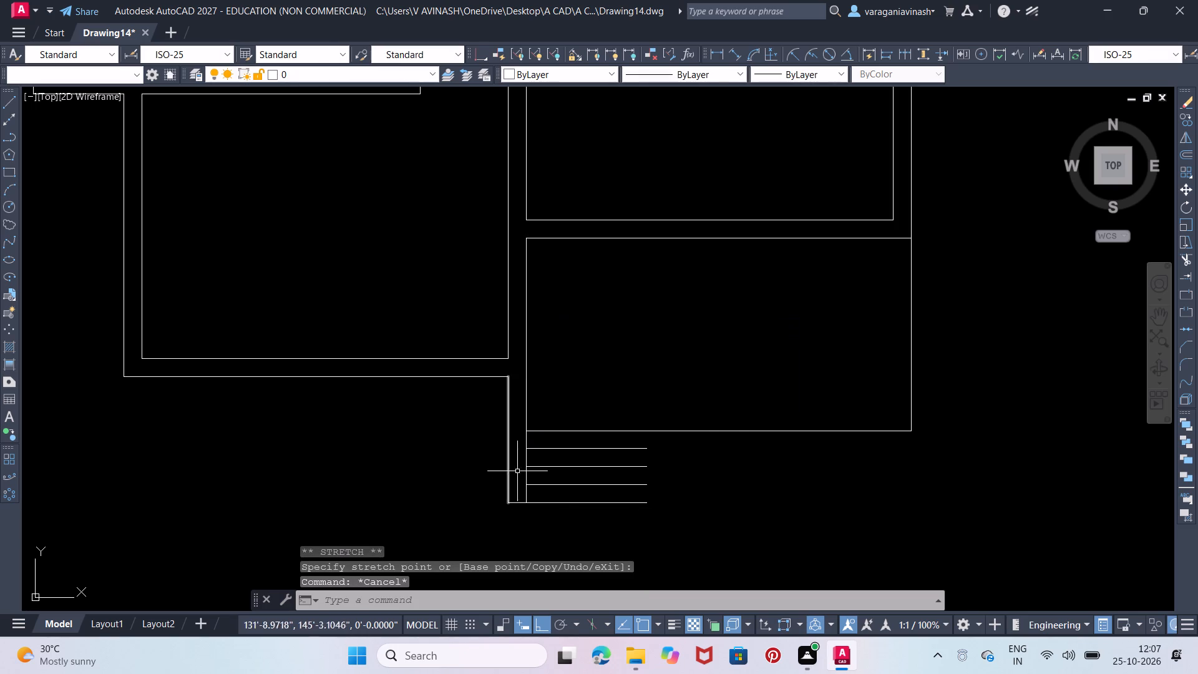
Draw a line closing the steps' east side, from the southernmost step line's east end north to the space's south edge.
{"action": "left_click", "coordinate": [3, 105]}
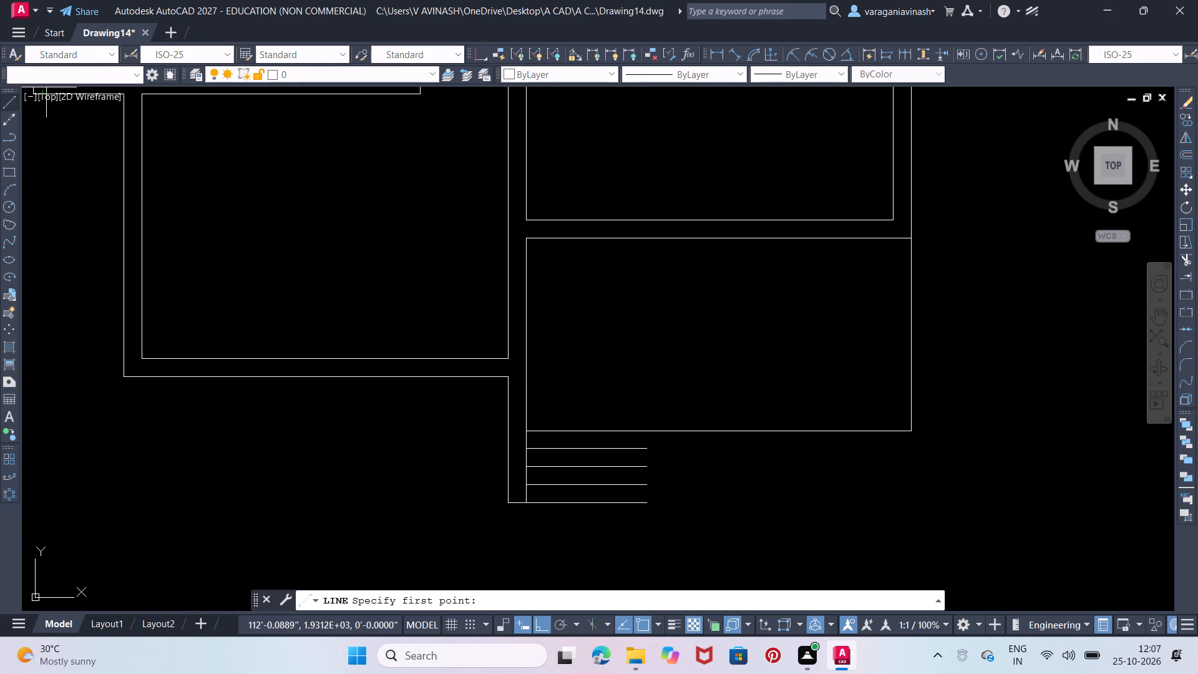
{"action": "left_click", "coordinate": [644, 504]}
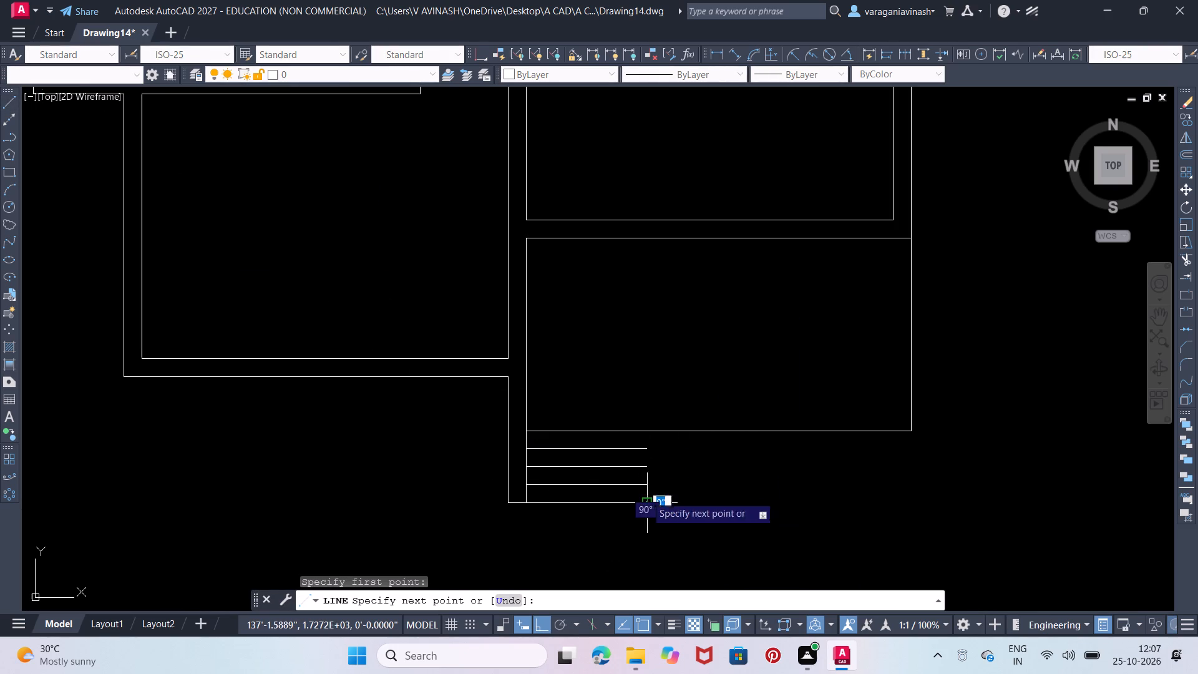
{"action": "left_click", "coordinate": [646, 429]}
{"action": "key", "text": "Escape"}
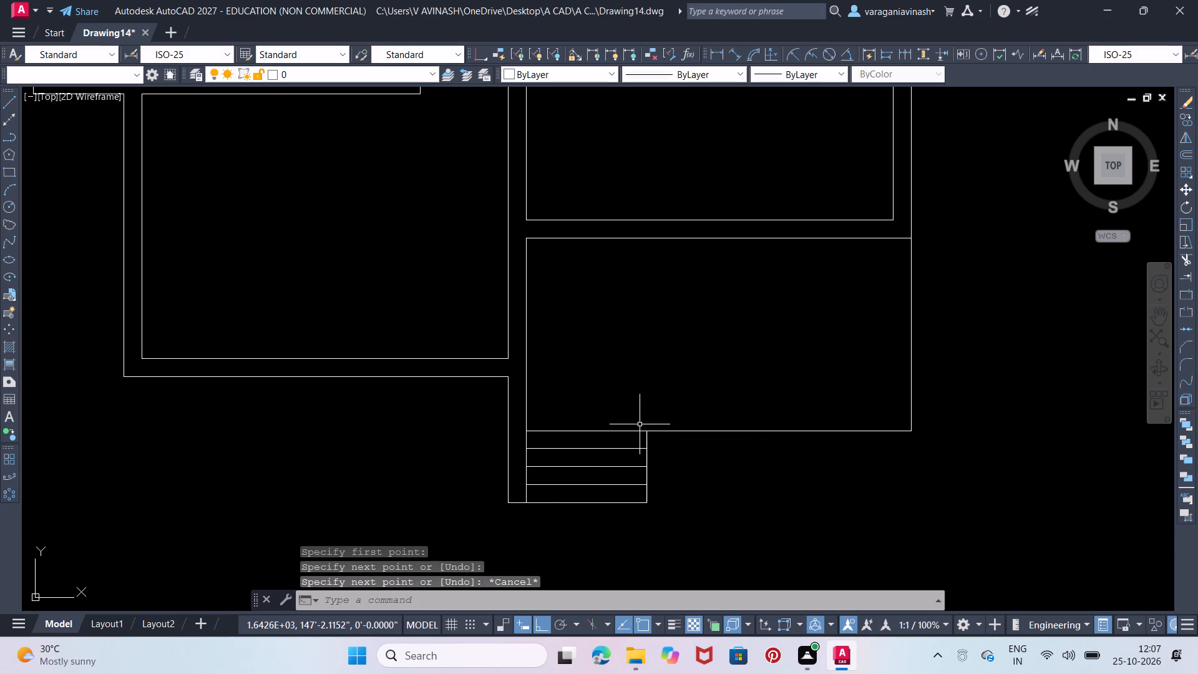
Erase the duplicate 5' line overlapping the south edge at the top of the steps.
{"action": "left_click", "coordinate": [631, 432]}
{"action": "key", "text": "Delete"}
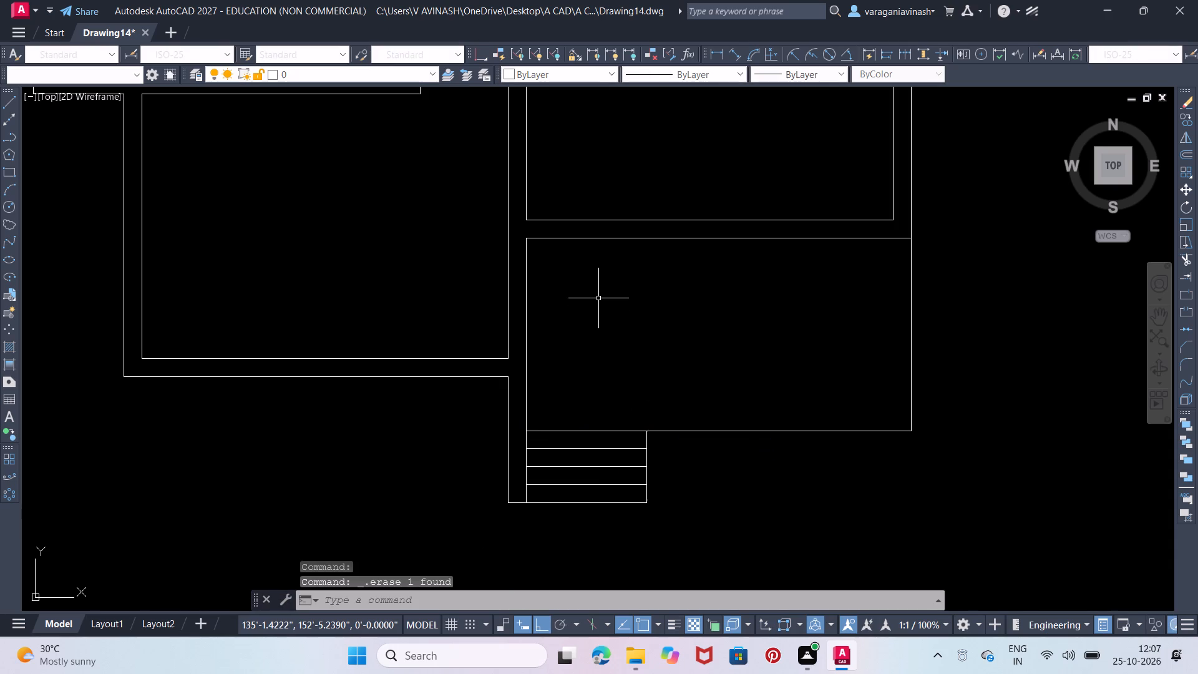
Draw a 0'9 wide by 0'10 deep rectangular column inside the southeast corner of the space beside the steps.
{"action": "middle_click_drag", "start_coordinate": [606, 370], "coordinate": [447, 379]}
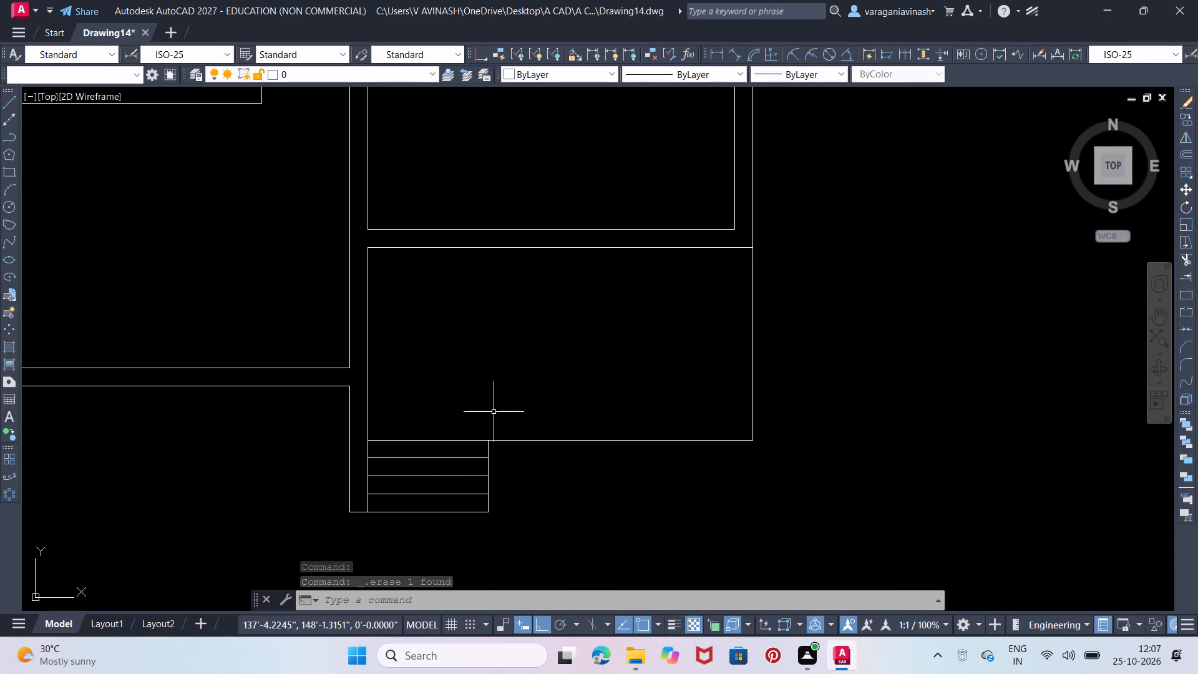
{"action": "middle_click_drag", "start_coordinate": [741, 478], "coordinate": [733, 473]}
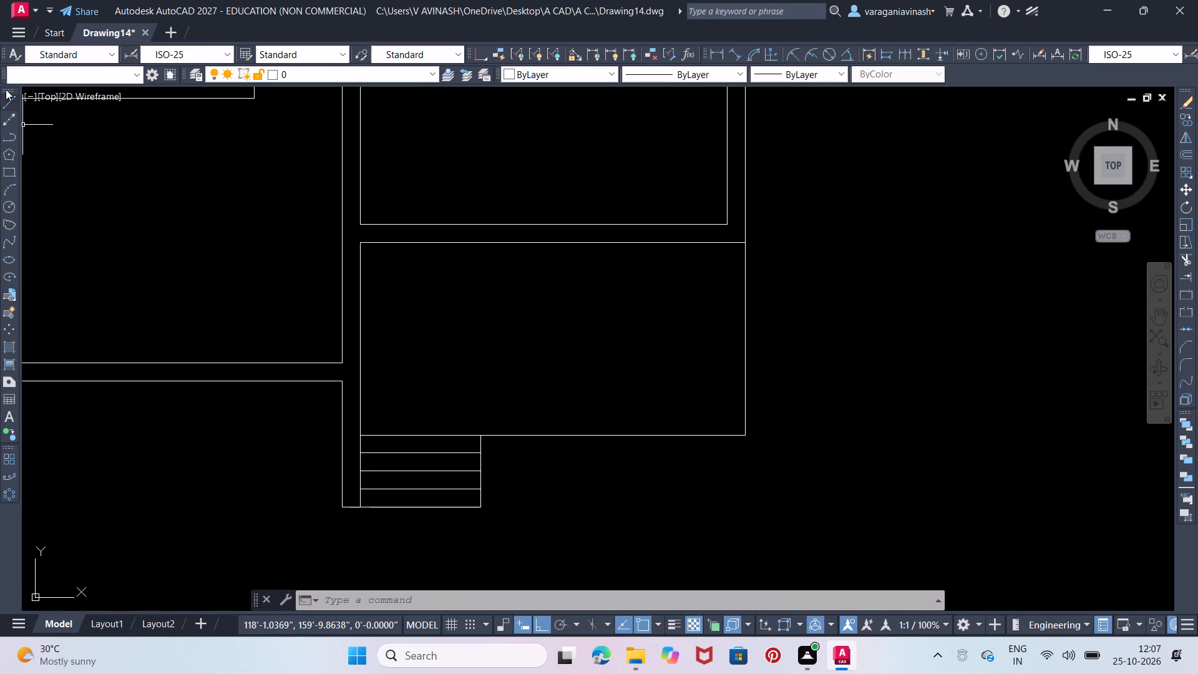
{"action": "left_click", "coordinate": [10, 94]}
{"action": "left_click", "coordinate": [12, 96]}
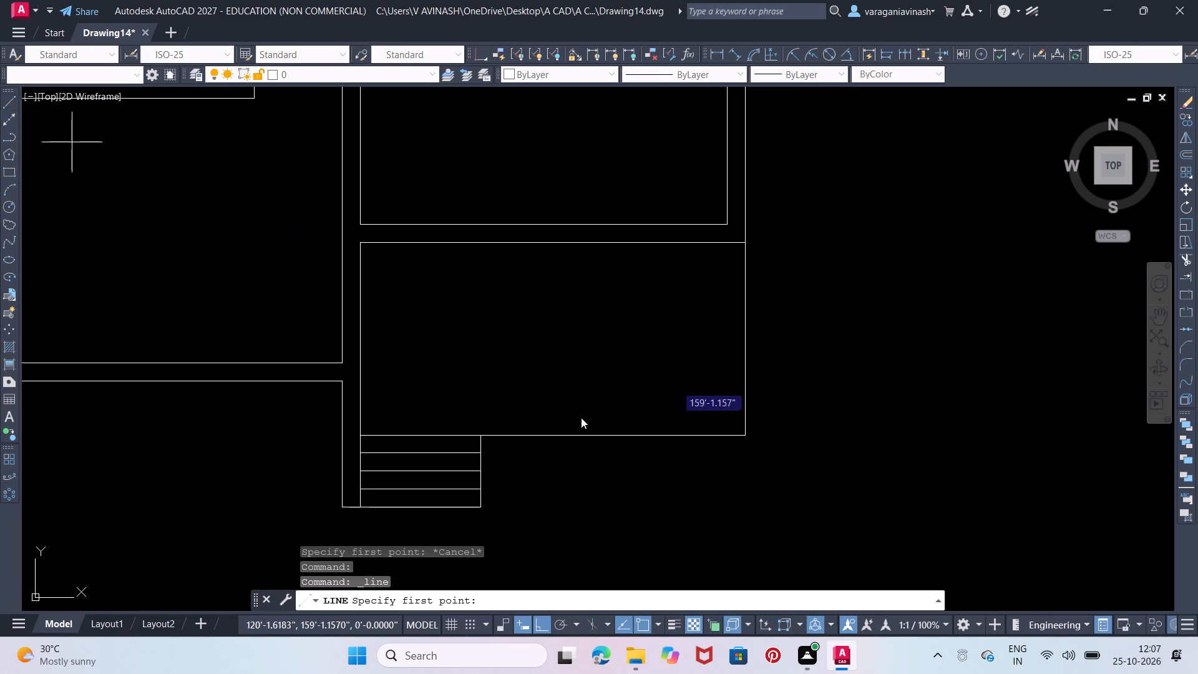
{"action": "left_click", "coordinate": [746, 436]}
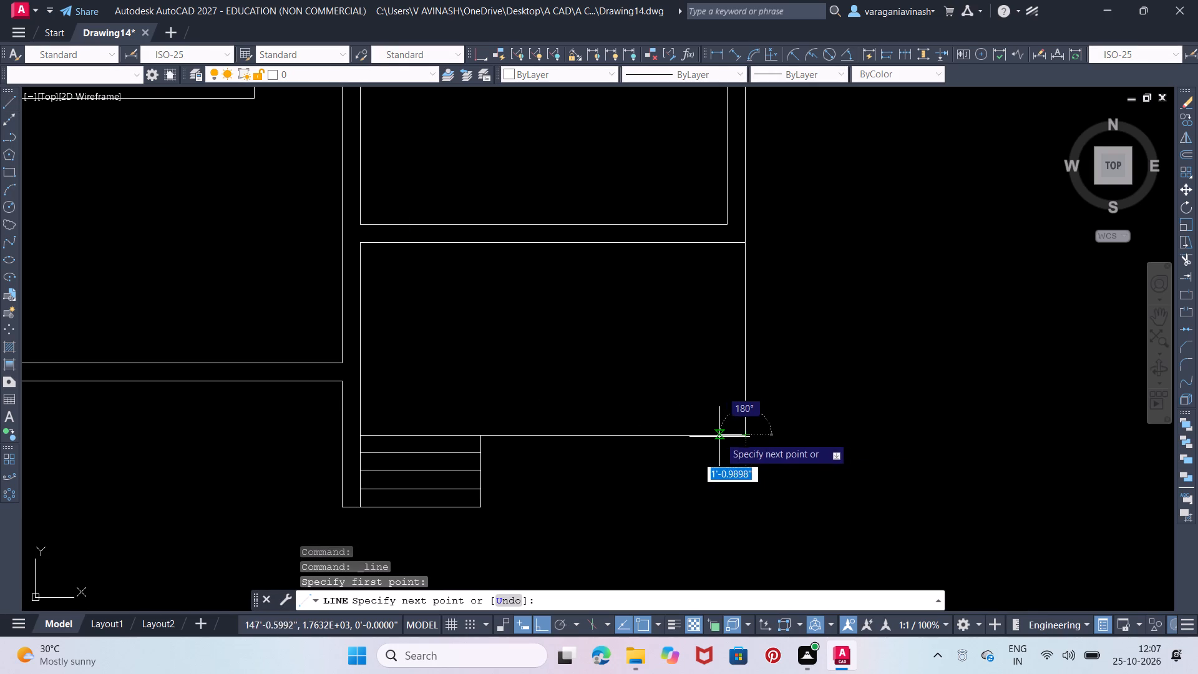
{"action": "key", "text": "0"}
{"action": "type", "text": "'10"}
{"action": "key", "text": "Return"}
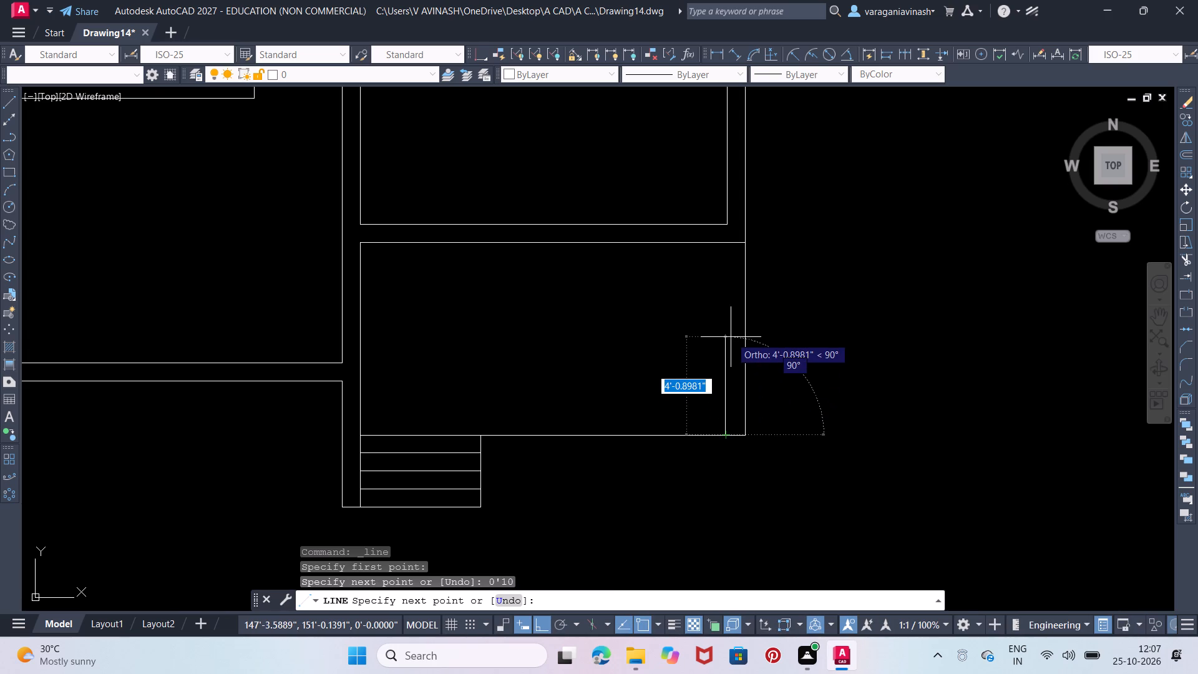
{"action": "key", "text": "ctrl+z"}
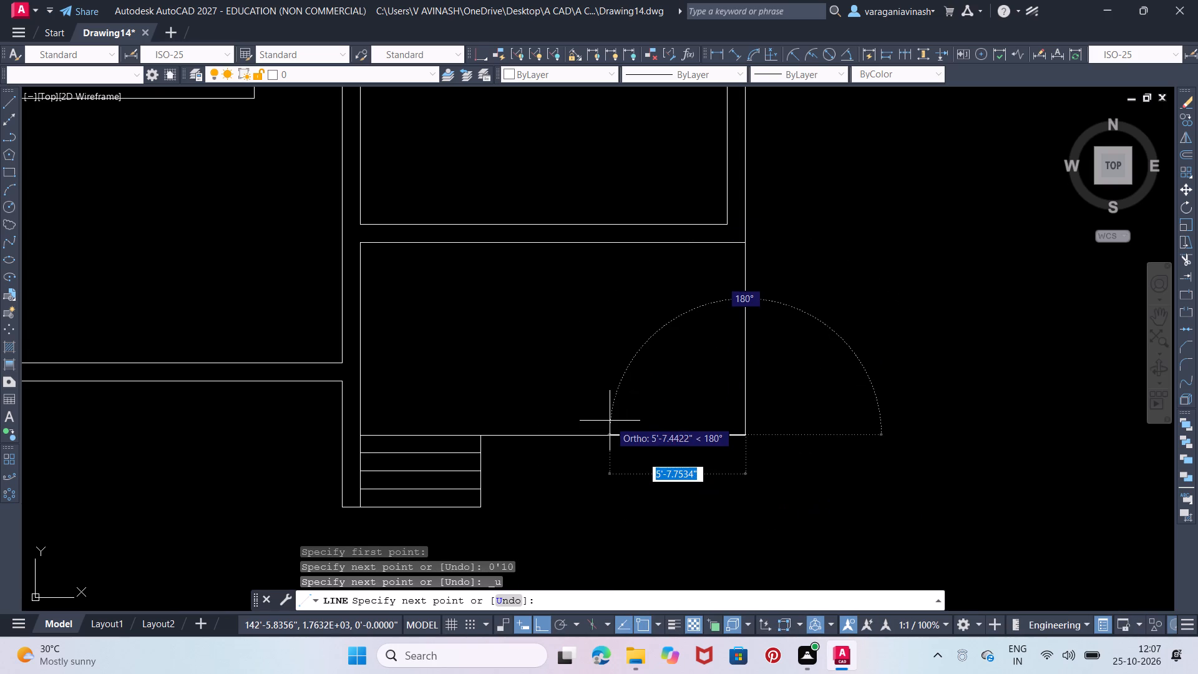
{"action": "type", "text": "0'9"}
{"action": "key", "text": "Return"}
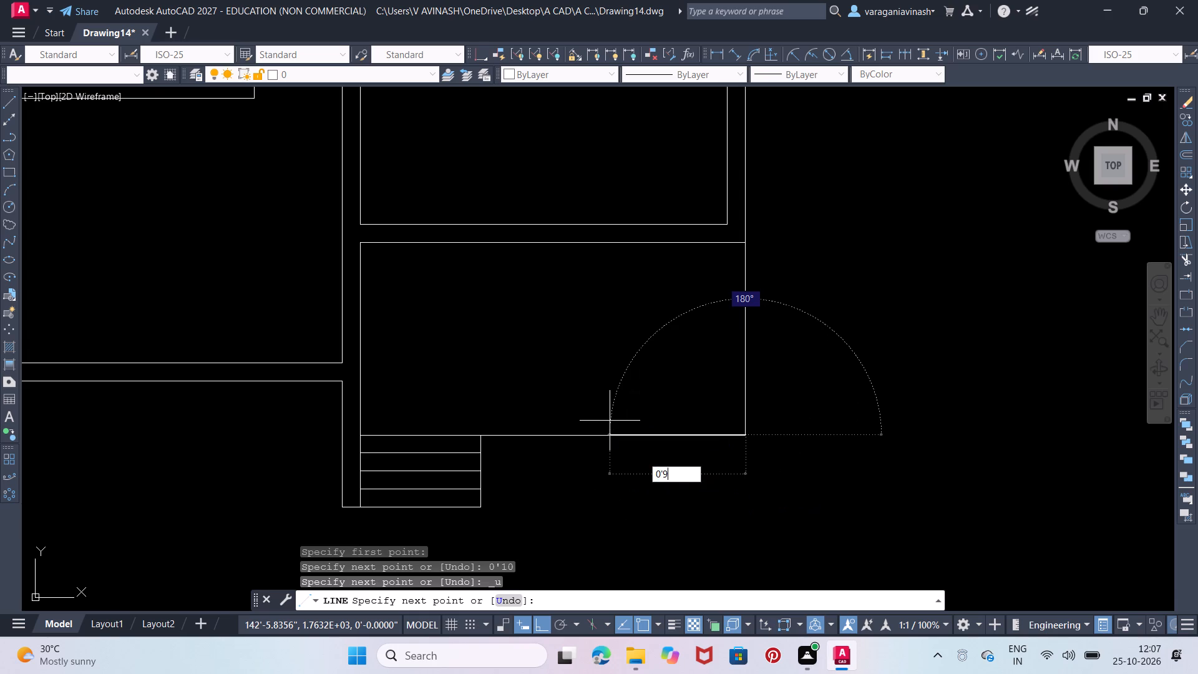
{"action": "type", "text": "0'10"}
{"action": "key", "text": "Return"}
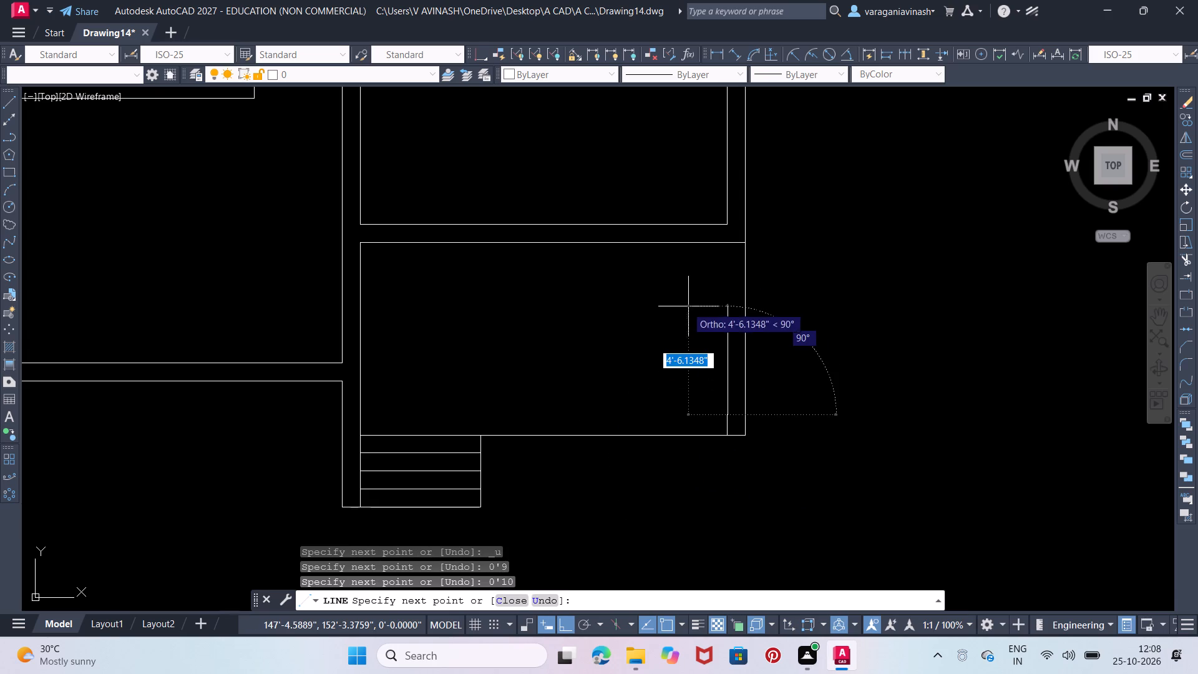
{"action": "left_click", "coordinate": [741, 418]}
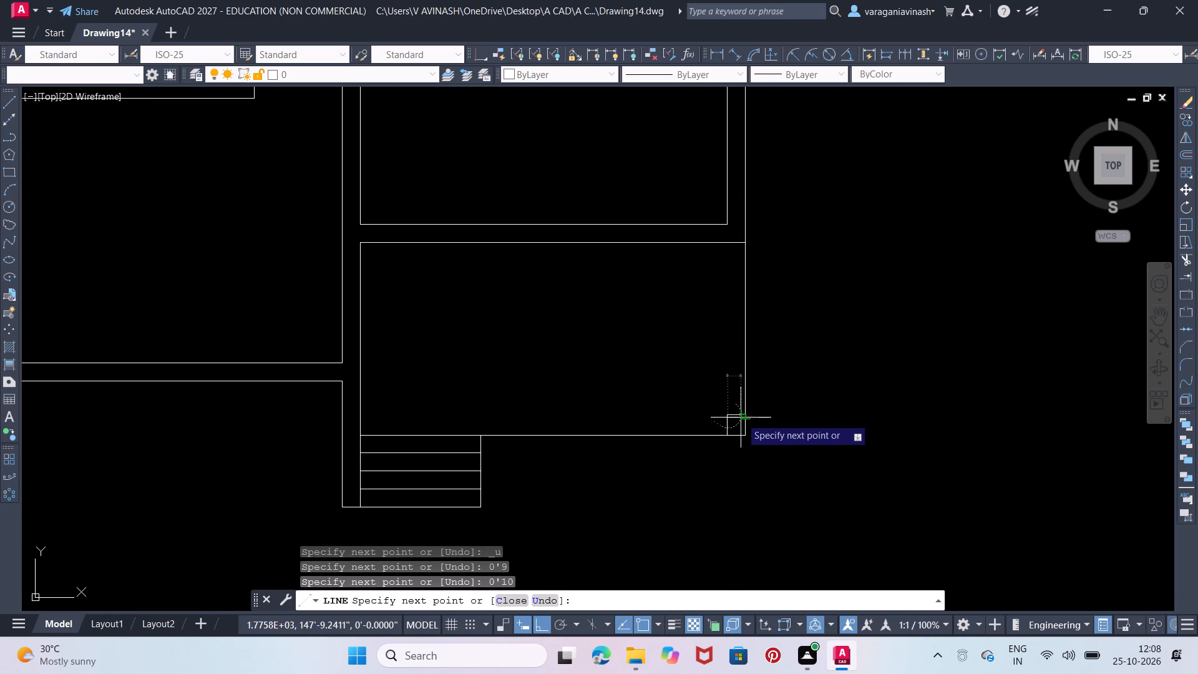
{"action": "right_click", "coordinate": [741, 418]}
{"action": "left_click", "coordinate": [766, 429]}
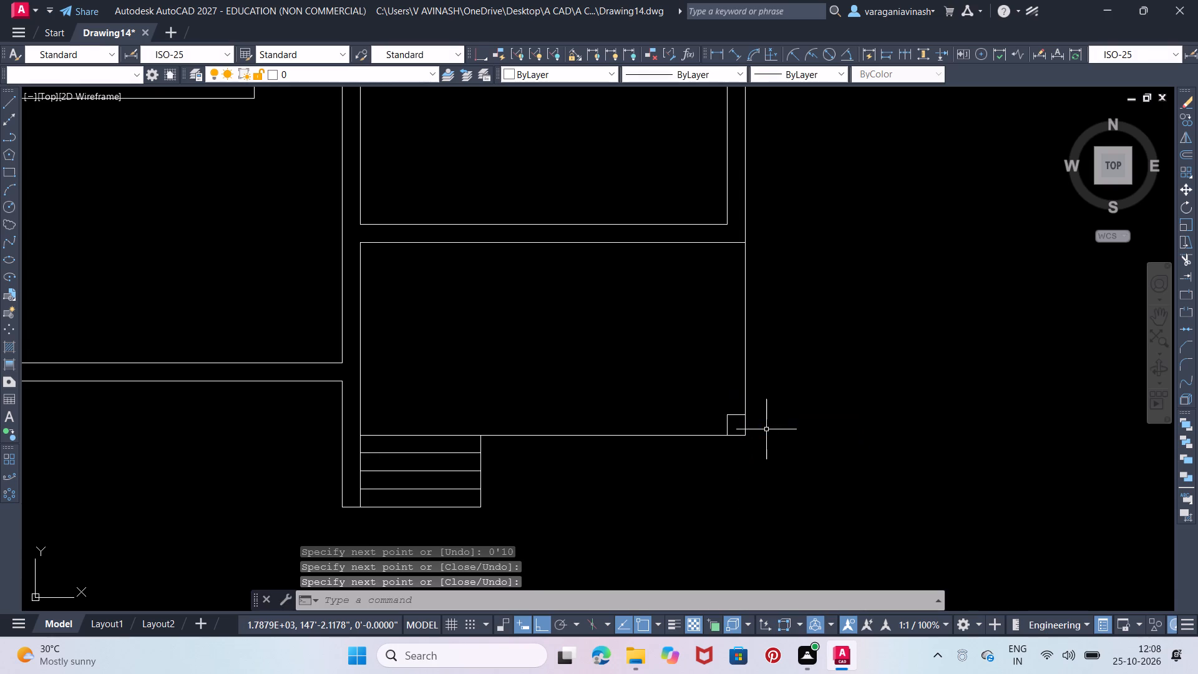
Examine the overall floor plan and the arrangement of its rooms.
{"action": "scroll", "coordinate": [766, 429], "scroll_direction": "down", "scroll_amount": 1}
{"action": "scroll", "coordinate": [706, 373], "scroll_direction": "down", "scroll_amount": 1}
{"action": "middle_click_drag", "start_coordinate": [701, 337], "coordinate": [699, 420]}
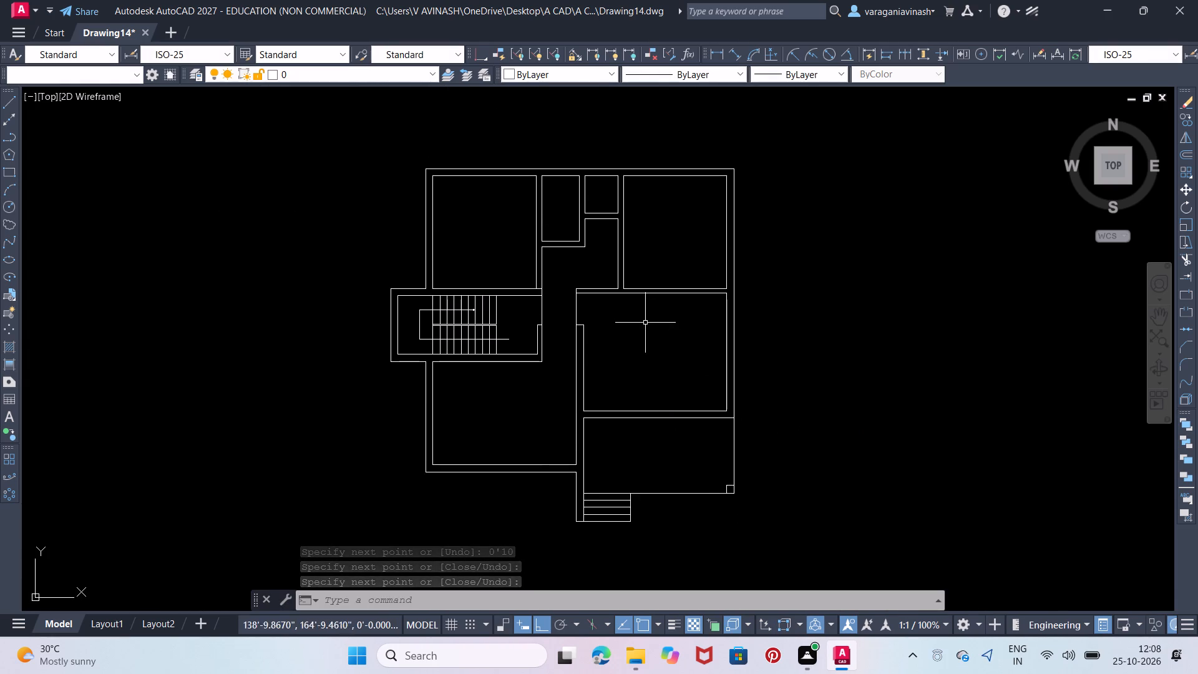
{"action": "middle_click_drag", "start_coordinate": [645, 321], "coordinate": [692, 376]}
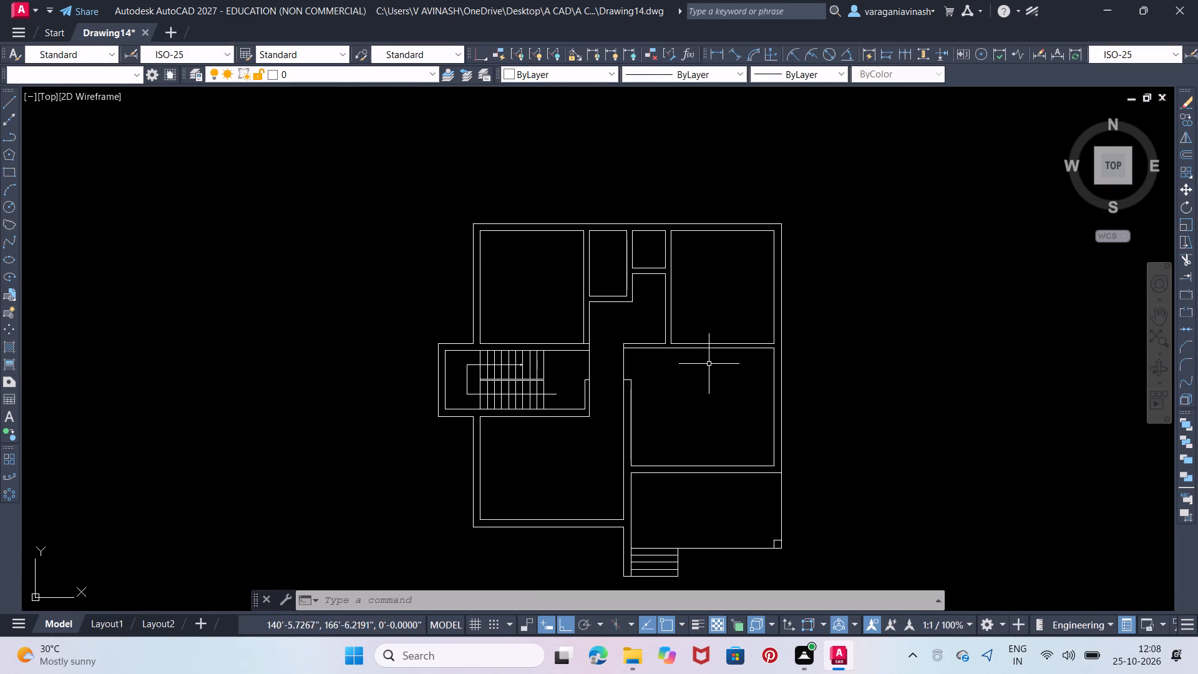
{"action": "middle_click_drag", "start_coordinate": [691, 351], "coordinate": [687, 341]}
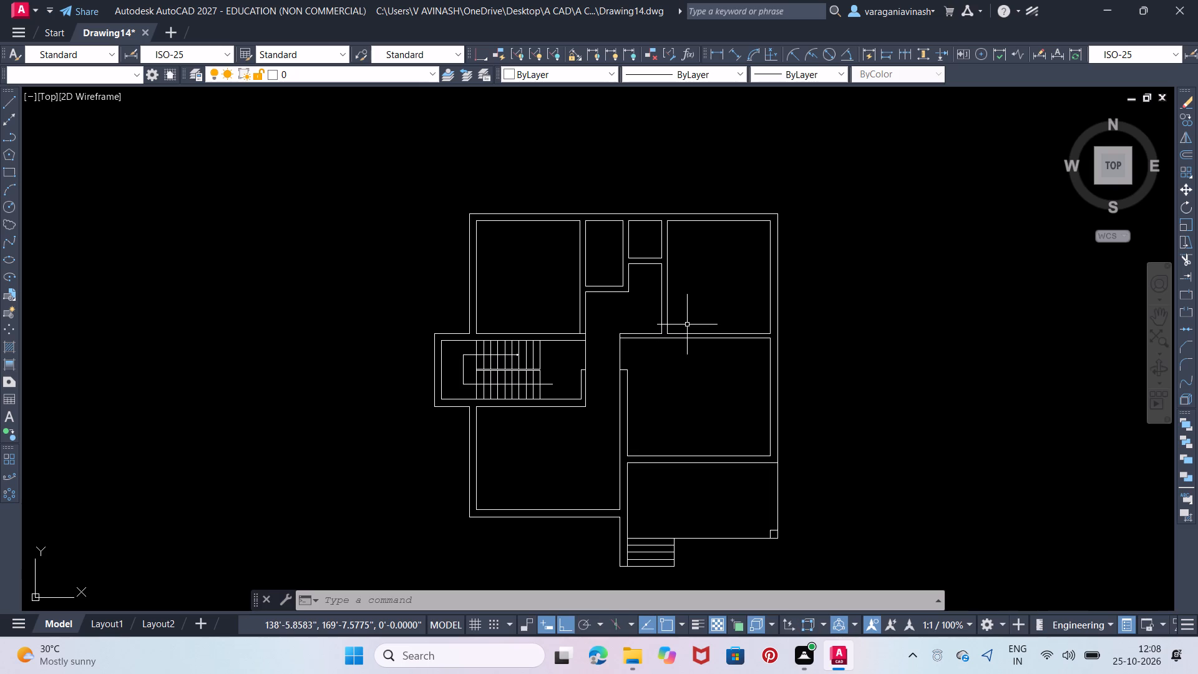
{"action": "middle_click_drag", "start_coordinate": [678, 319], "coordinate": [676, 317]}
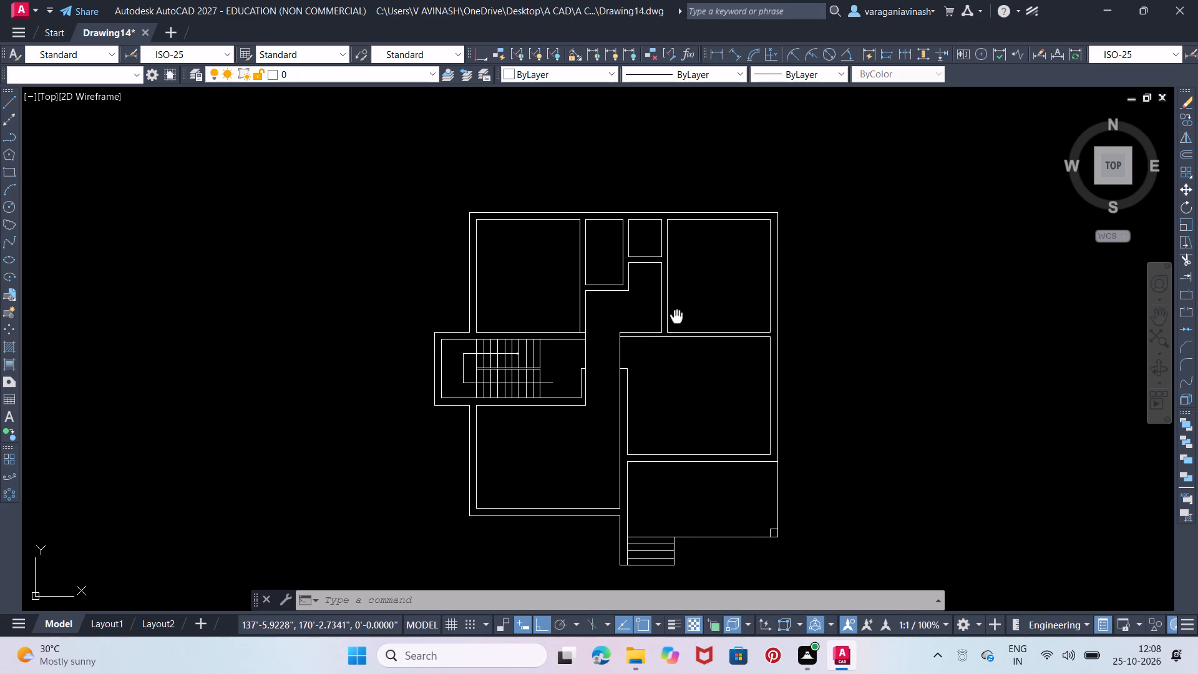
{"action": "middle_click_drag", "start_coordinate": [676, 317], "coordinate": [668, 310]}
{"action": "scroll", "coordinate": [668, 310], "scroll_direction": "up", "scroll_amount": 1}
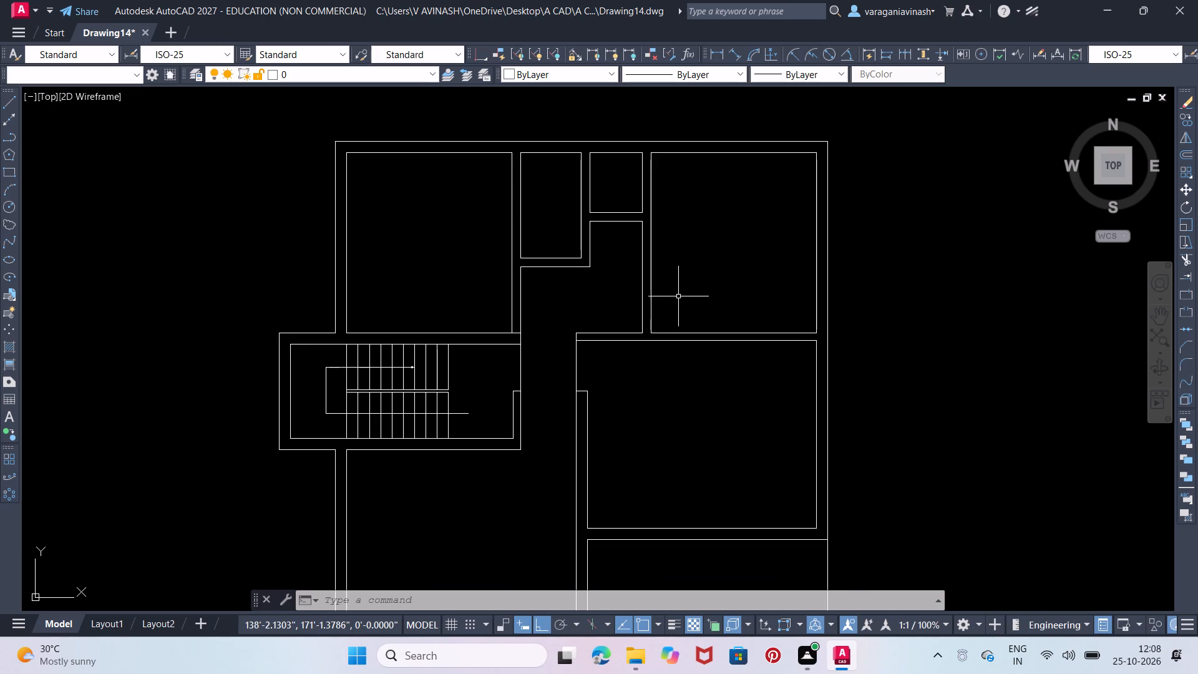
{"action": "middle_click_drag", "start_coordinate": [681, 308], "coordinate": [685, 320]}
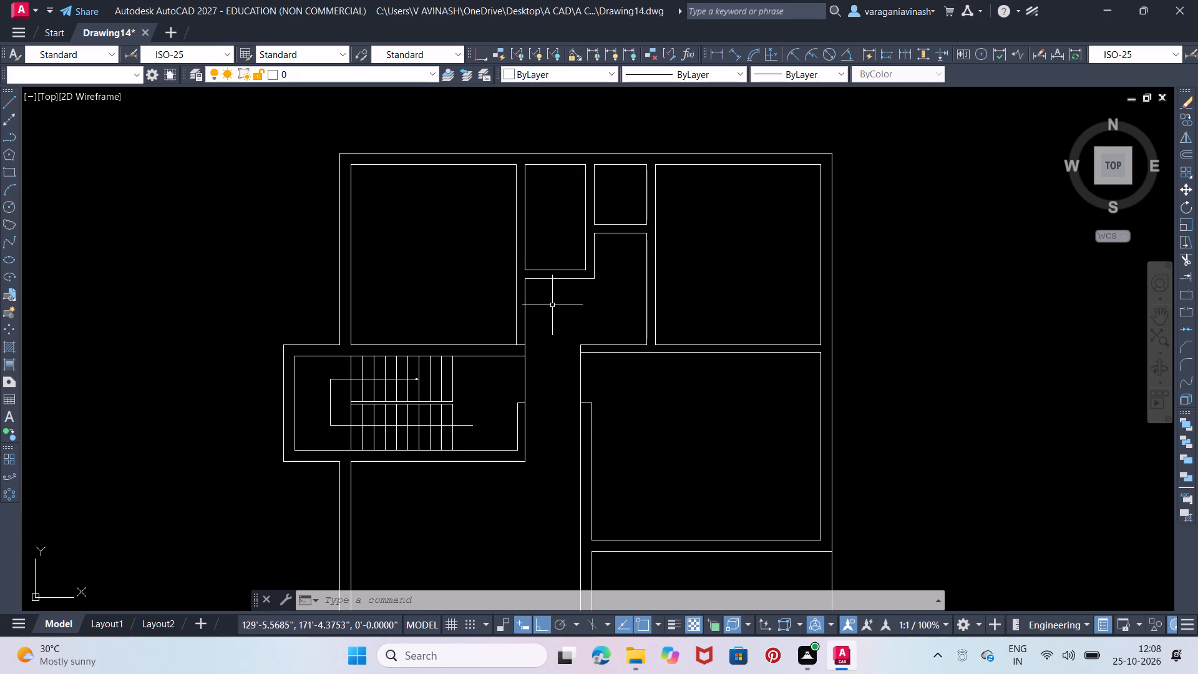
Draw a line 3' east from the southwest room's inner west wall, continuing about 6'-1" south to the inner south wall.
{"action": "left_click", "coordinate": [10, 105]}
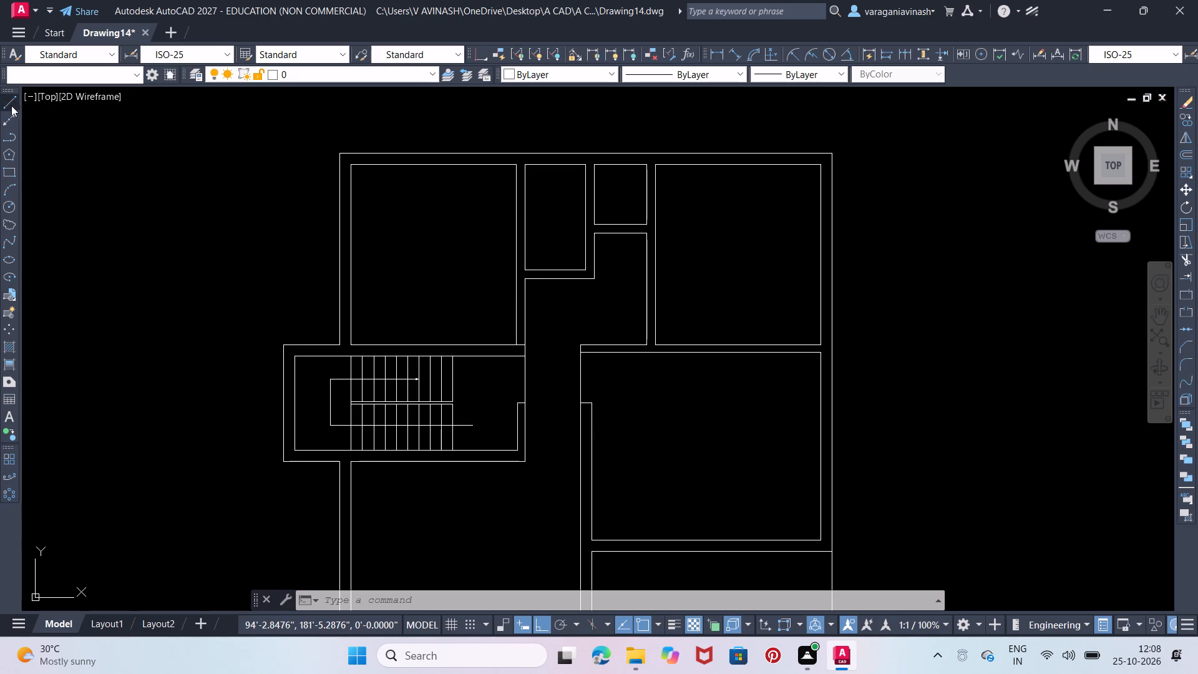
{"action": "middle_click_drag", "start_coordinate": [507, 446], "coordinate": [517, 300]}
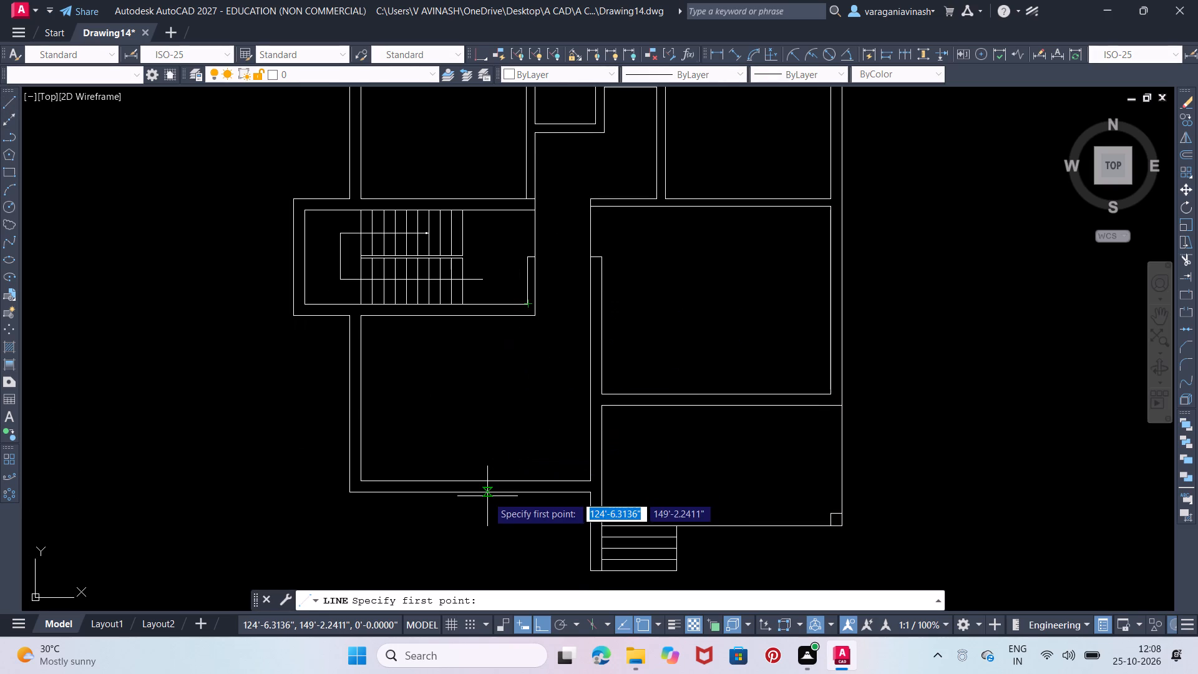
{"action": "scroll", "coordinate": [441, 527], "scroll_direction": "up", "scroll_amount": 2}
{"action": "middle_click_drag", "start_coordinate": [572, 343], "coordinate": [572, 456]}
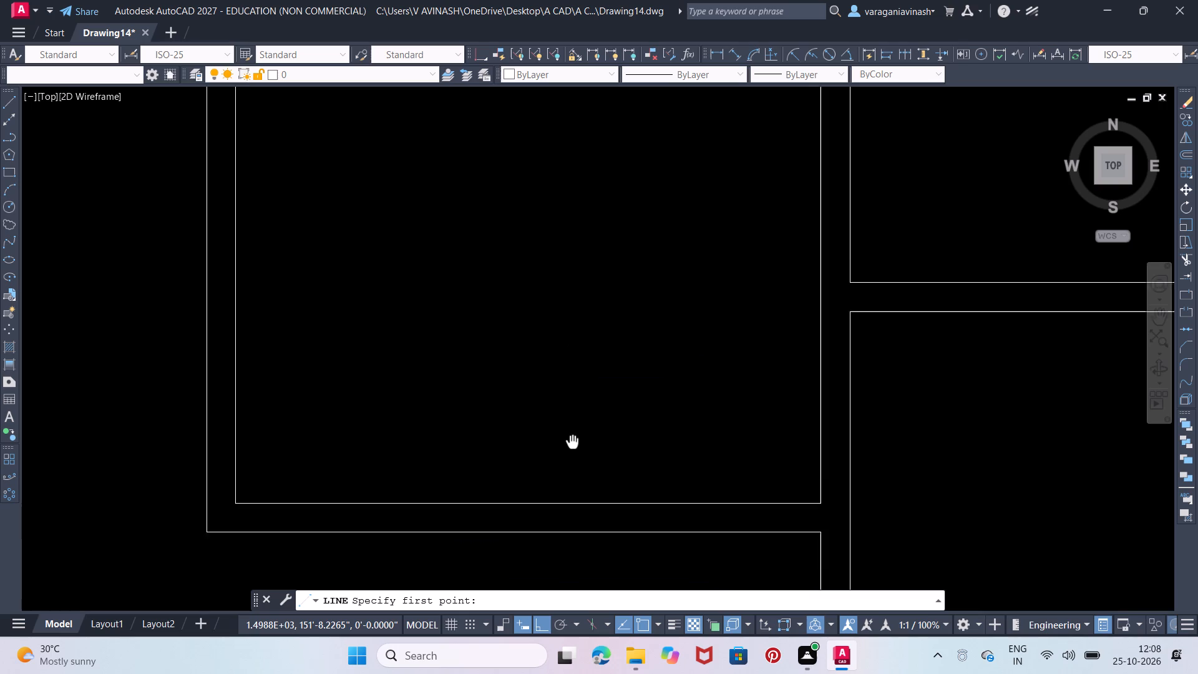
{"action": "middle_click_drag", "start_coordinate": [572, 456], "coordinate": [565, 487]}
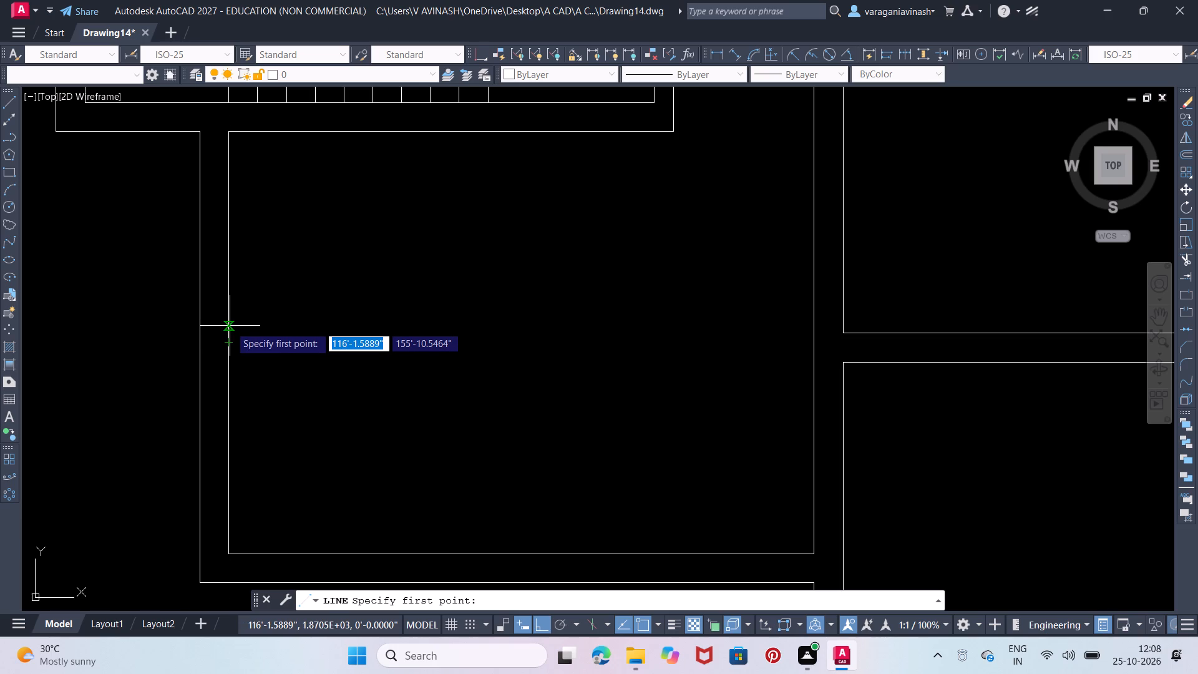
{"action": "left_click", "coordinate": [228, 320]}
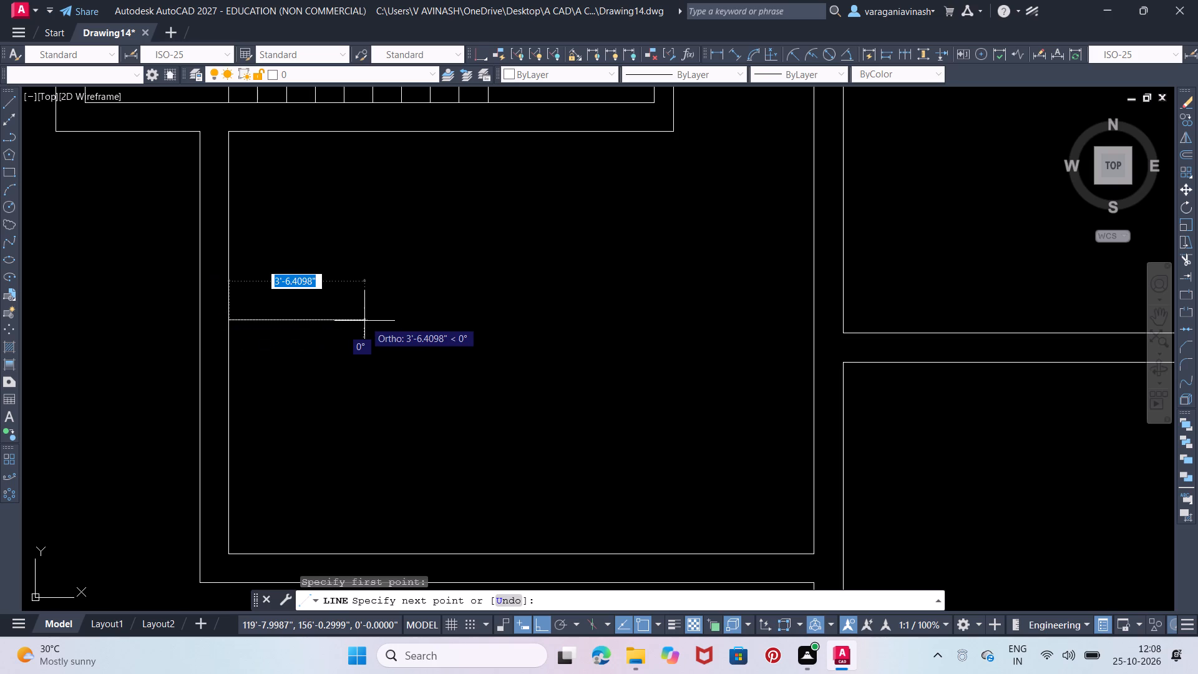
{"action": "key", "text": "3"}
{"action": "key", "text": "apostrophe"}
{"action": "key", "text": "Return"}
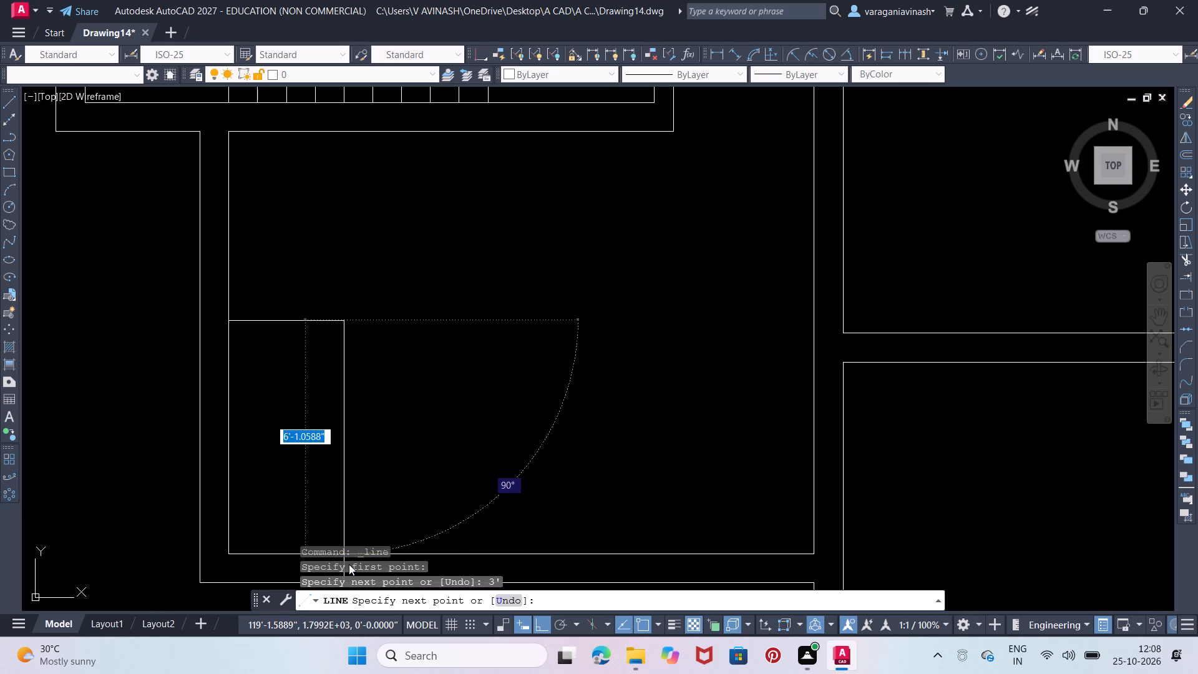
{"action": "middle_click_drag", "start_coordinate": [339, 533], "coordinate": [340, 513]}
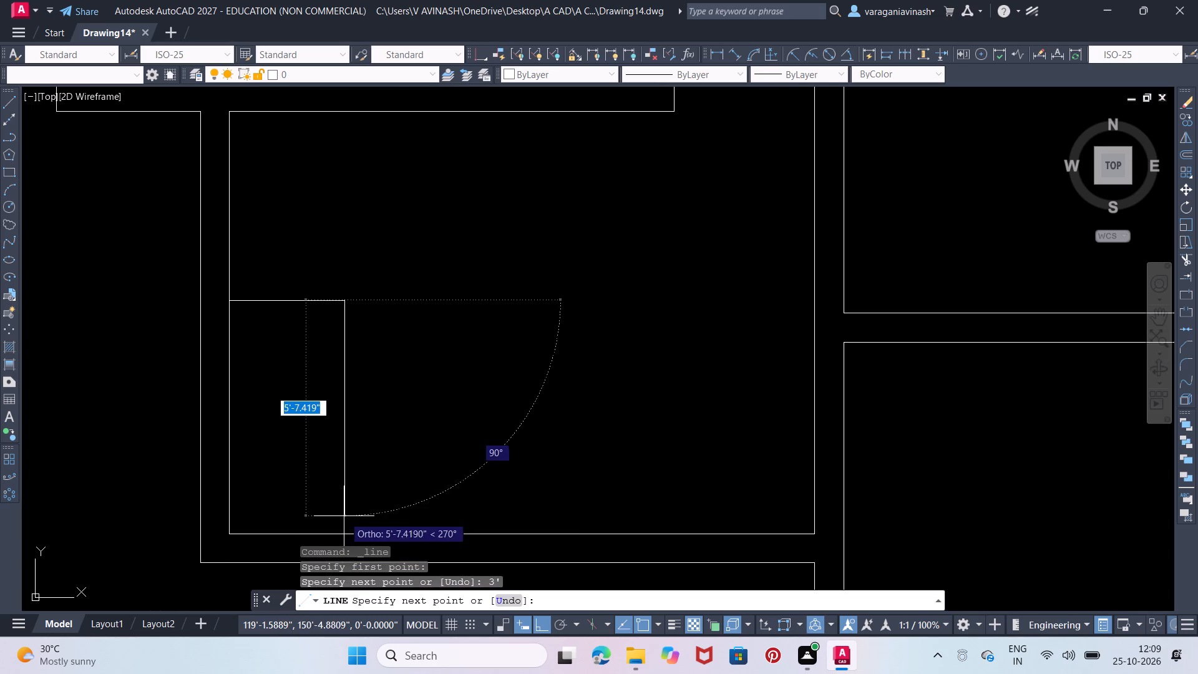
{"action": "left_click", "coordinate": [349, 539]}
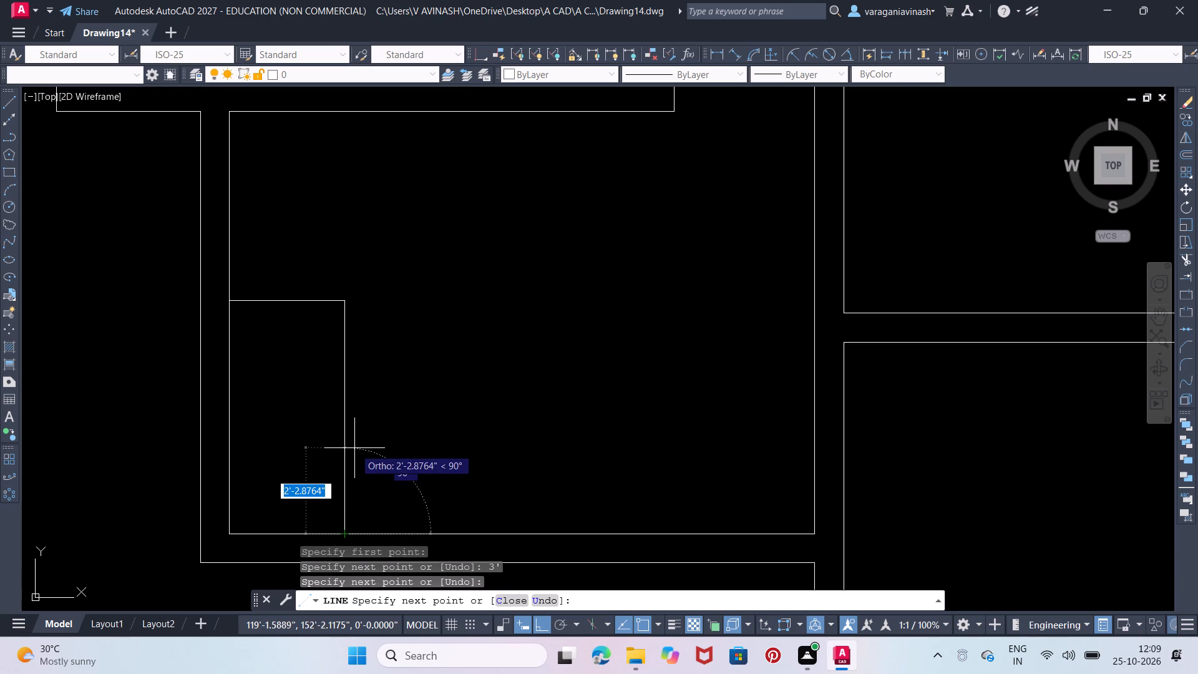
Continue the line 2.5' north from the inner south wall, about 8'-1" east, and 2'-6" south back to the wall.
{"action": "type", "text": "2.5'"}
{"action": "key", "text": "Return"}
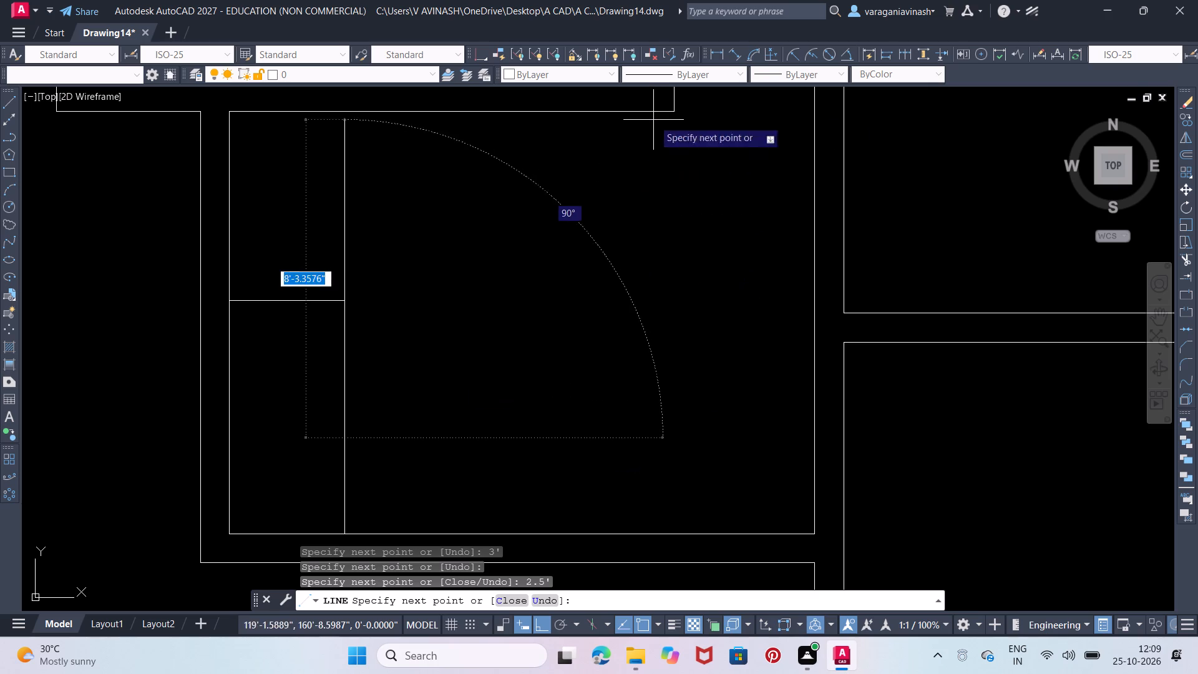
{"action": "middle_click_drag", "start_coordinate": [653, 176], "coordinate": [652, 233]}
{"action": "scroll", "coordinate": [651, 232], "scroll_direction": "down", "scroll_amount": 1}
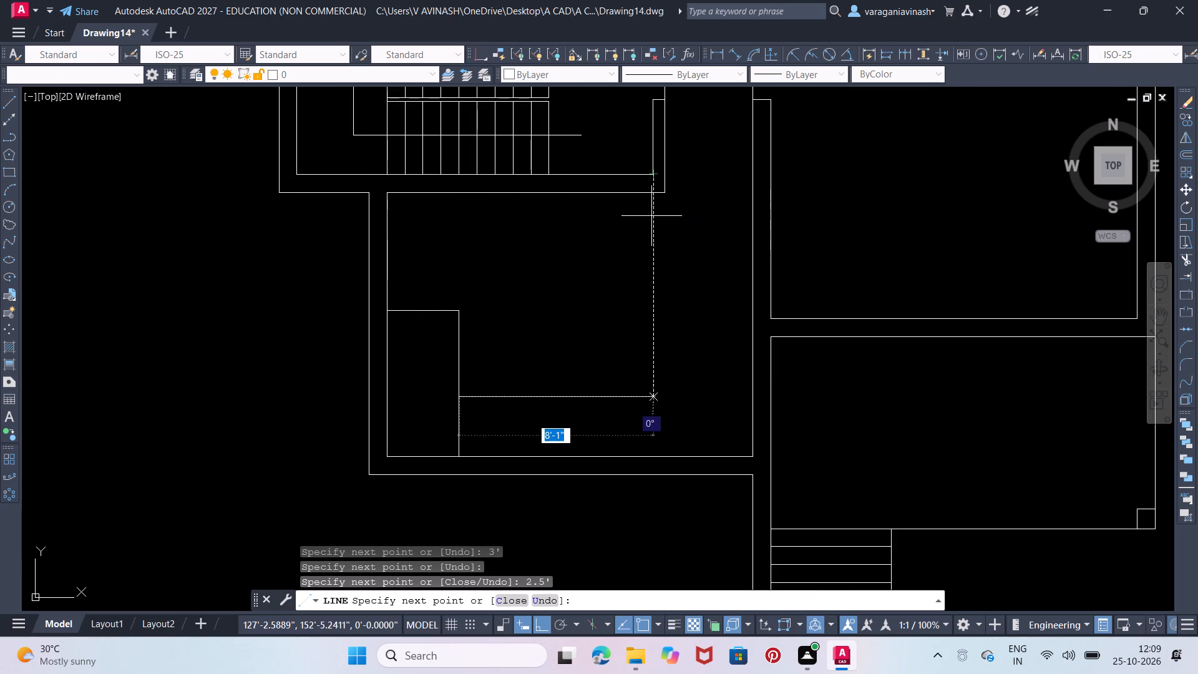
{"action": "left_click", "coordinate": [653, 289]}
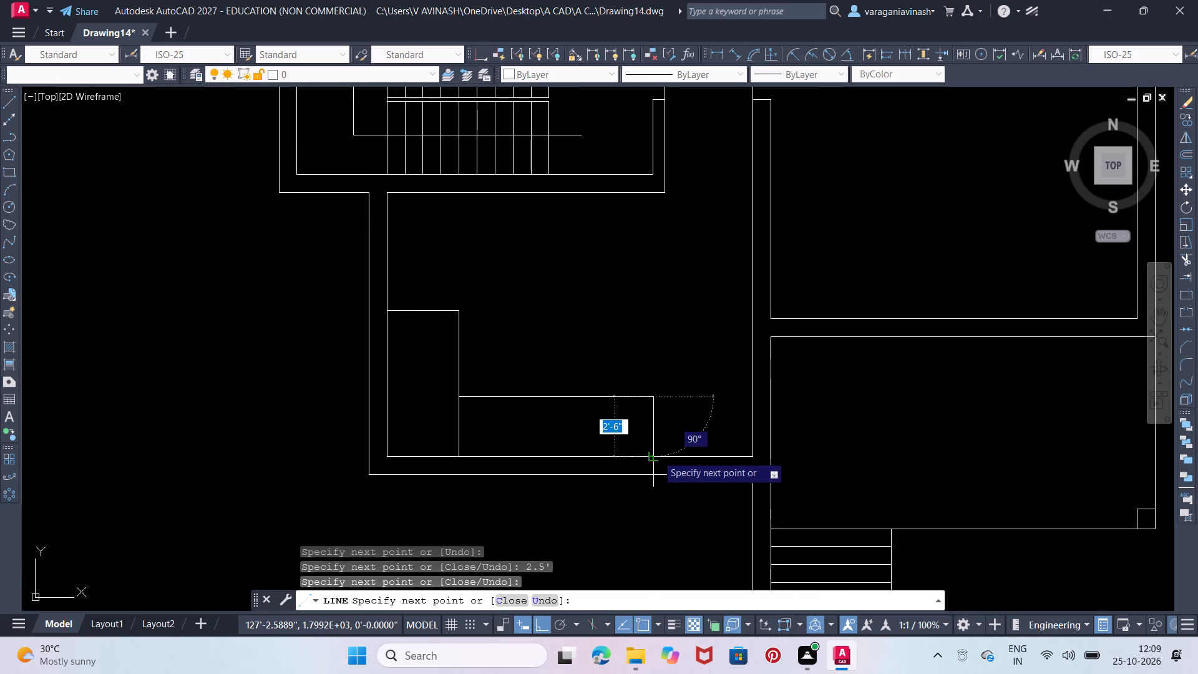
{"action": "left_click", "coordinate": [657, 455]}
{"action": "right_click", "coordinate": [656, 454]}
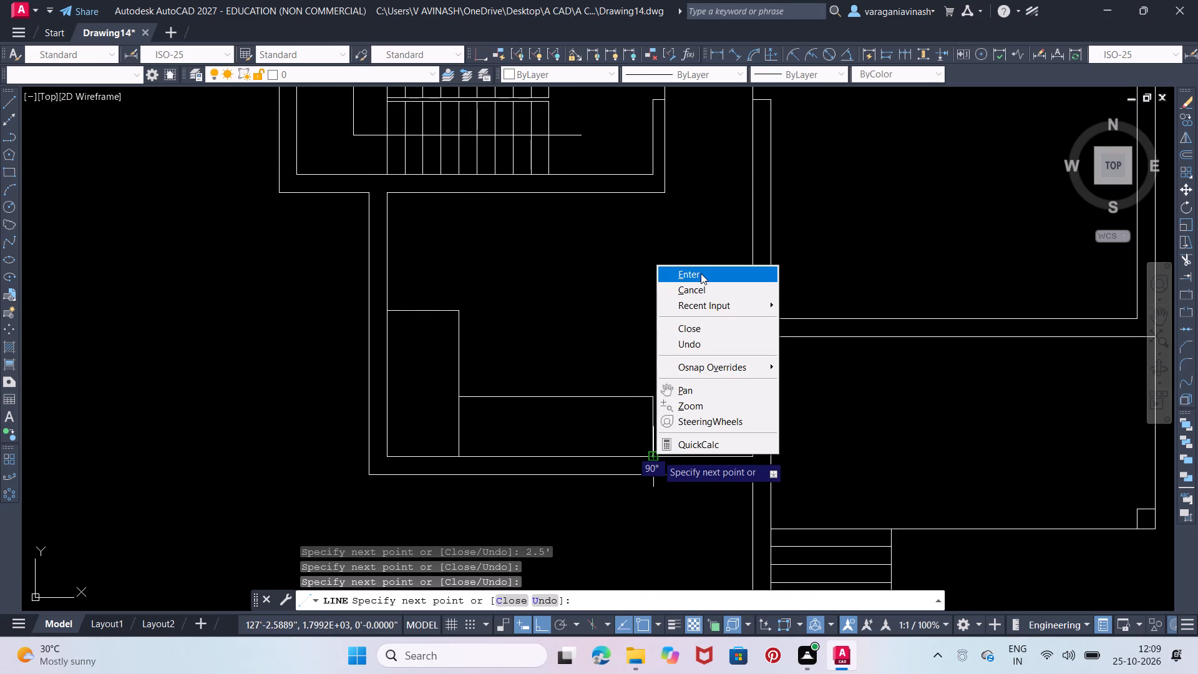
{"action": "left_click", "coordinate": [701, 273]}
Draw a 3" wide strip along the low rectangle's east edge, starting 4" north of its northeast corner and ending at the inner south wall.
{"action": "right_click", "coordinate": [702, 273]}
{"action": "left_click", "coordinate": [719, 281]}
{"action": "scroll", "coordinate": [657, 388], "scroll_direction": "up", "scroll_amount": 1}
{"action": "left_click", "coordinate": [650, 404]}
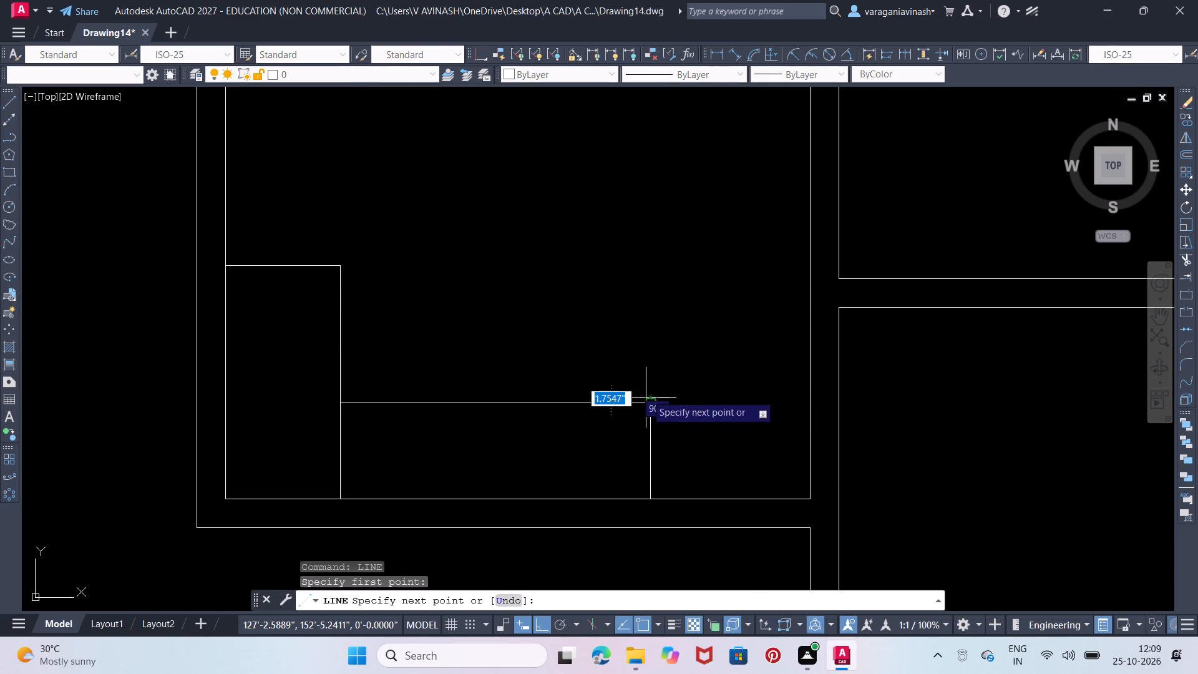
{"action": "scroll", "coordinate": [645, 393], "scroll_direction": "up", "scroll_amount": 2}
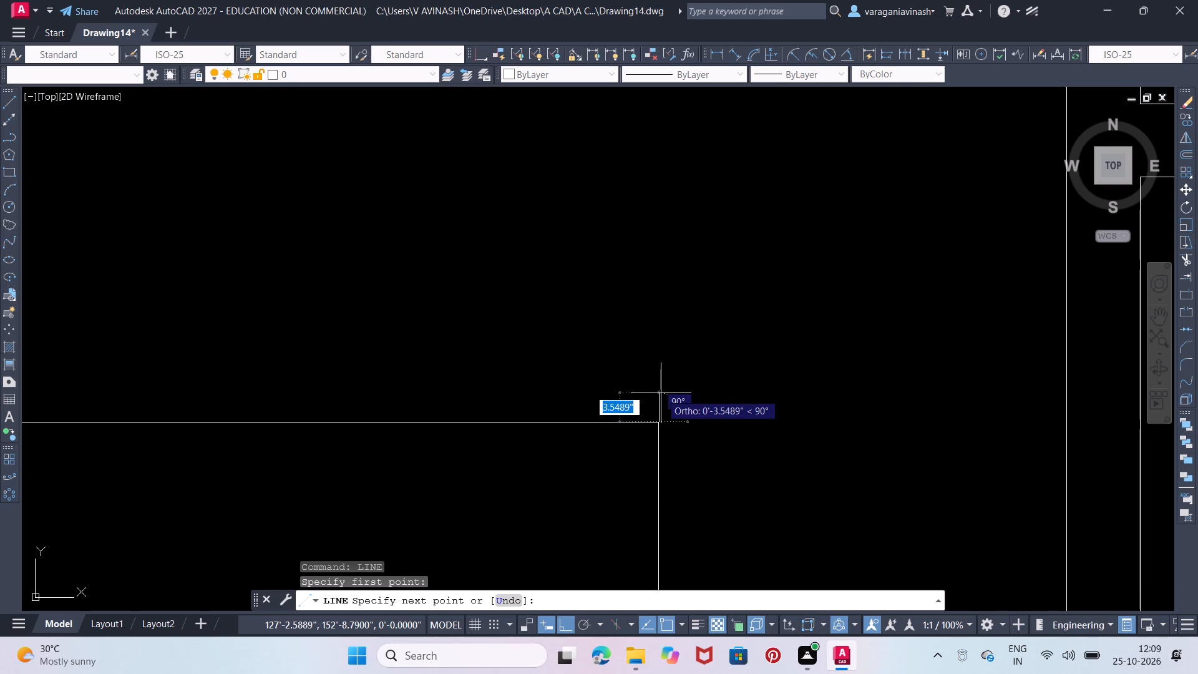
{"action": "key", "text": "4"}
{"action": "key", "text": "Return"}
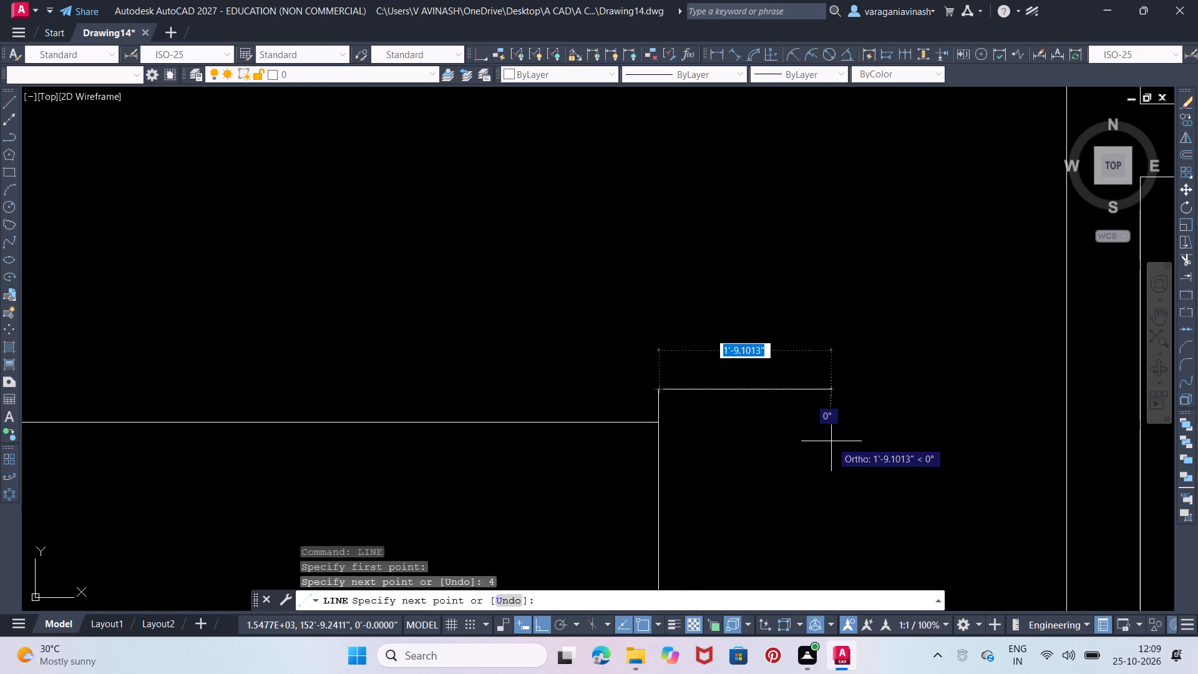
{"action": "key", "text": "3"}
{"action": "key", "text": "Return"}
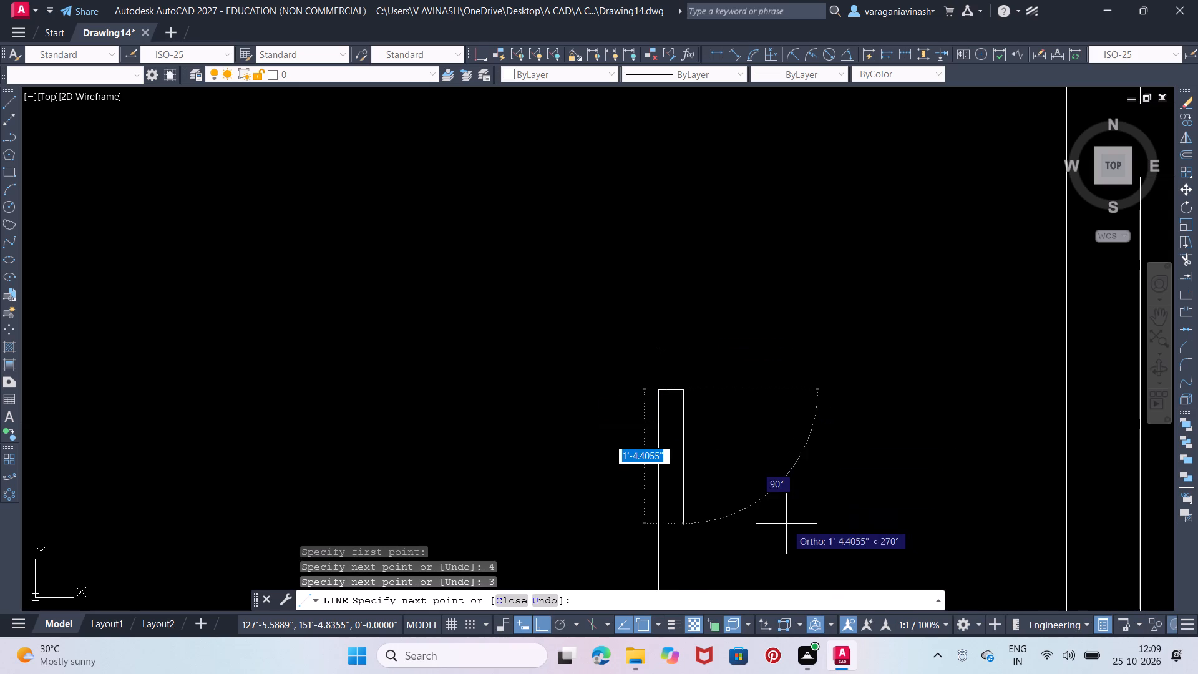
{"action": "scroll", "coordinate": [786, 524], "scroll_direction": "down", "scroll_amount": 1}
{"action": "middle_click_drag", "start_coordinate": [782, 523], "coordinate": [779, 344]}
{"action": "left_click", "coordinate": [716, 436]}
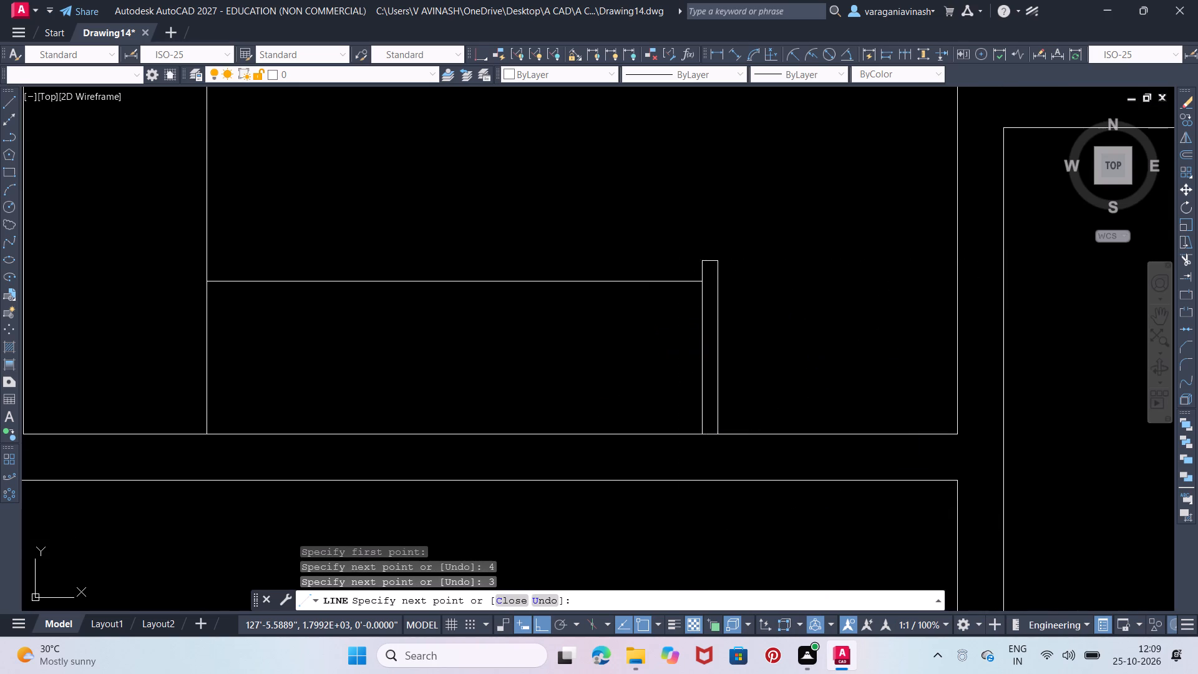
{"action": "right_click", "coordinate": [716, 436]}
{"action": "left_click", "coordinate": [732, 442]}
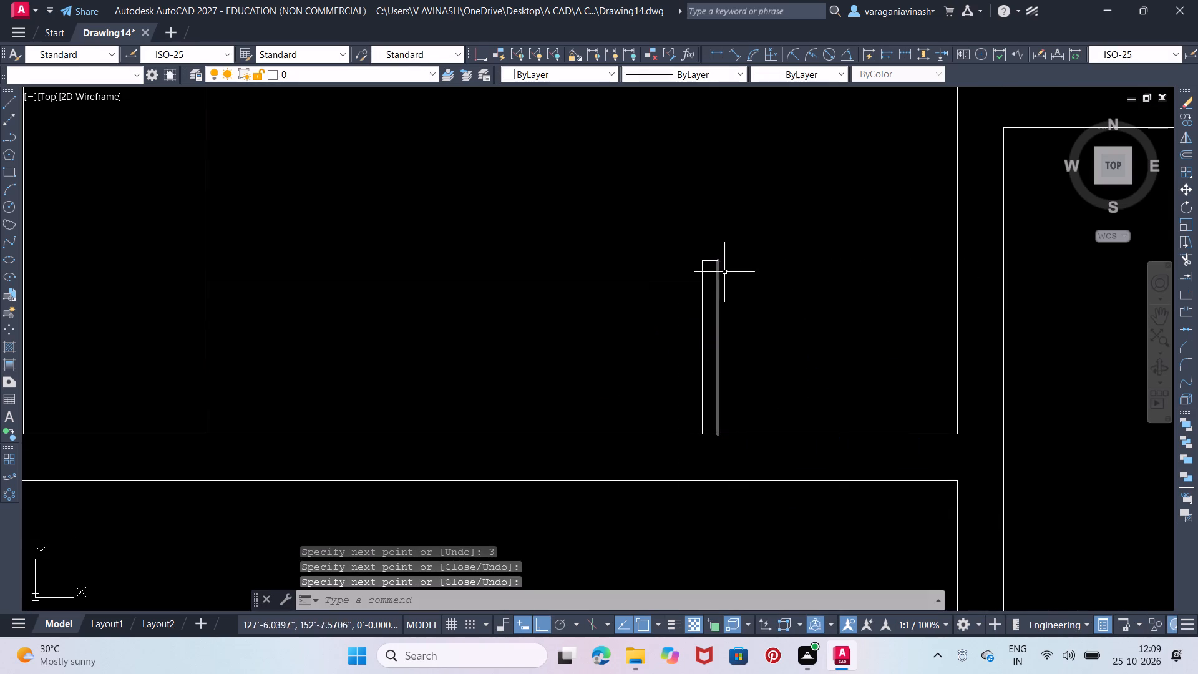
Draw a 3" deep strip along the west rectangle's north edge, extending 4" east of its corner and running west to the inner wall.
{"action": "middle_click_drag", "start_coordinate": [608, 220], "coordinate": [701, 358]}
{"action": "right_click", "coordinate": [389, 243]}
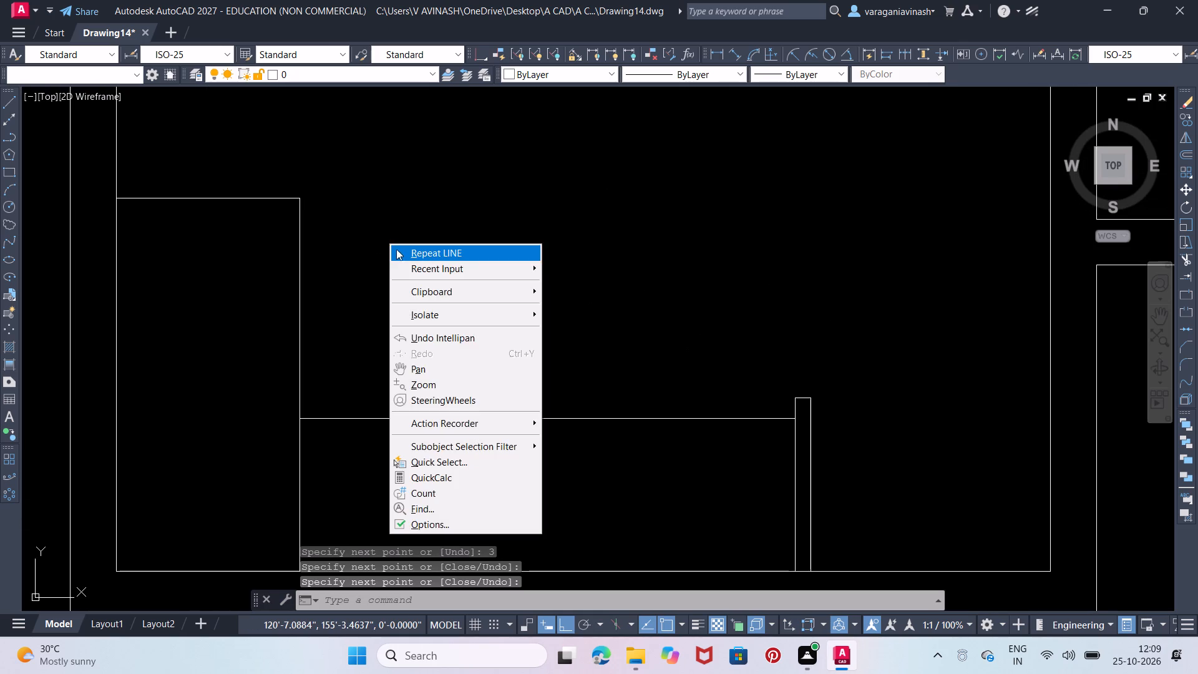
{"action": "left_click", "coordinate": [402, 253]}
{"action": "middle_click_drag", "start_coordinate": [373, 229], "coordinate": [499, 313]}
{"action": "scroll", "coordinate": [361, 288], "scroll_direction": "up", "scroll_amount": 1}
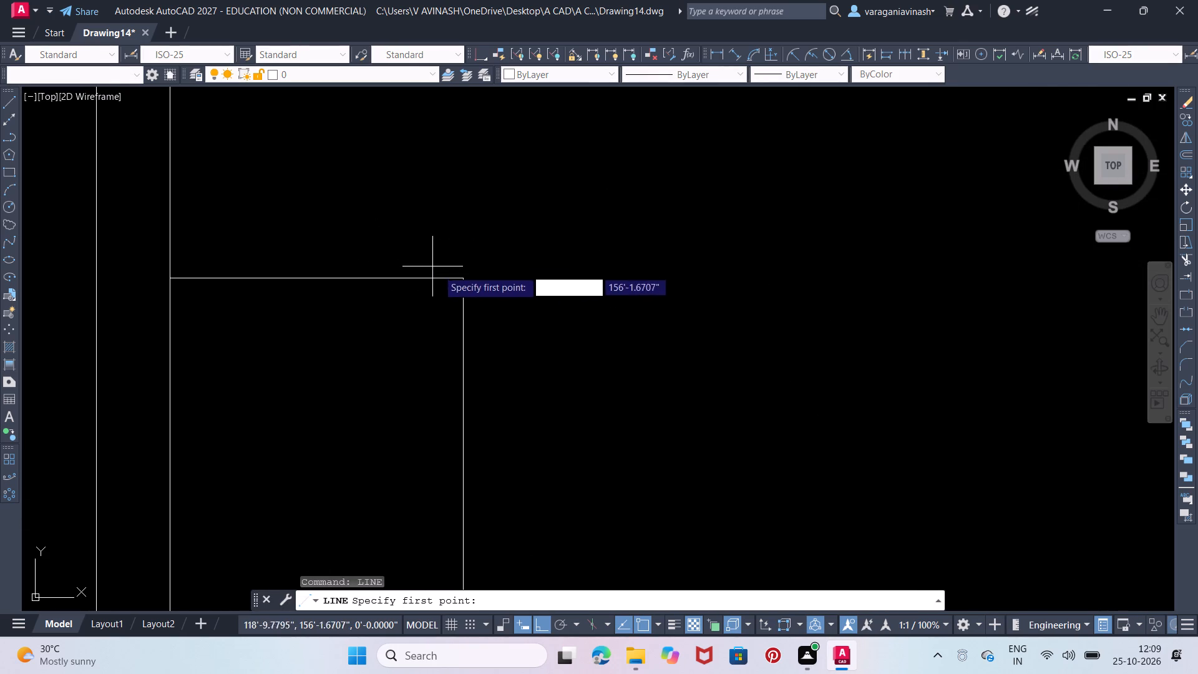
{"action": "left_click", "coordinate": [461, 280]}
{"action": "middle_click_drag", "start_coordinate": [522, 288], "coordinate": [500, 253]}
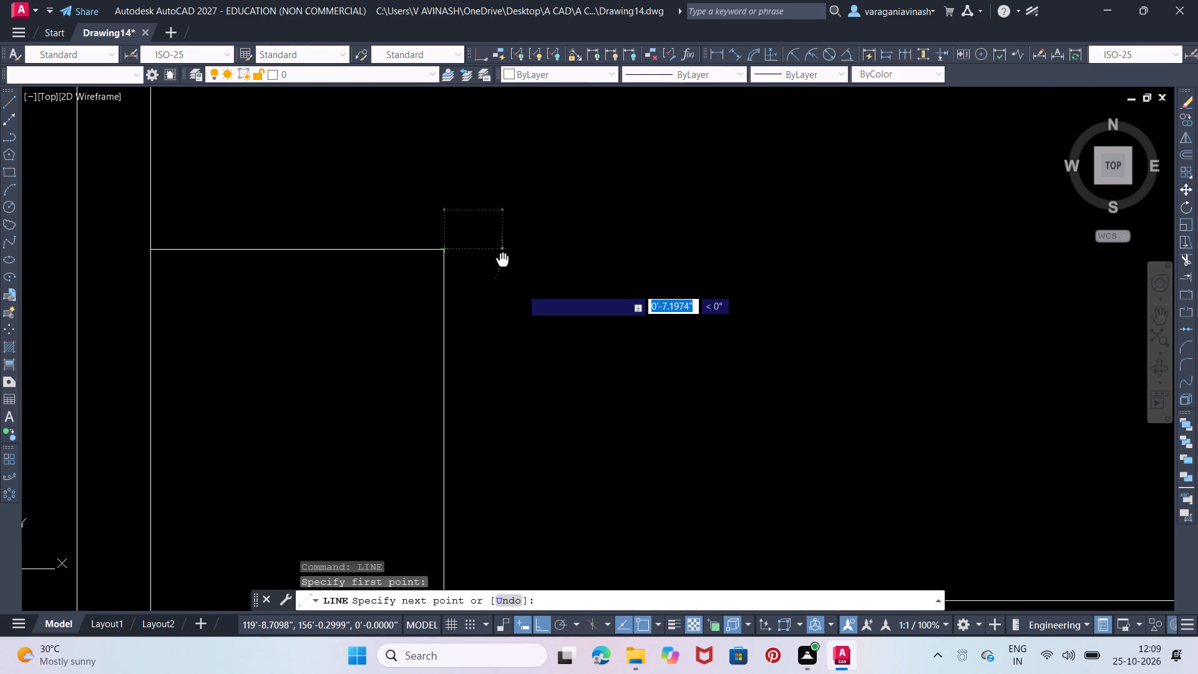
{"action": "middle_click_drag", "start_coordinate": [500, 253], "coordinate": [494, 243]}
{"action": "scroll", "coordinate": [494, 243], "scroll_direction": "down", "scroll_amount": 1}
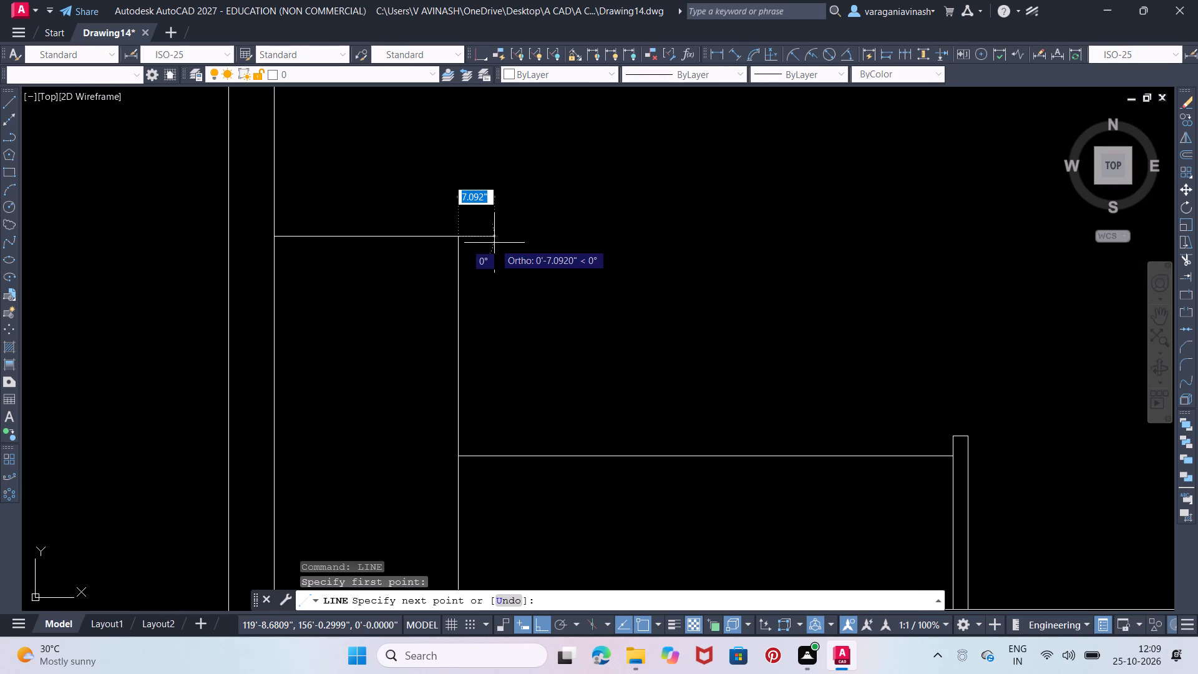
{"action": "key", "text": "4"}
{"action": "key", "text": "Return"}
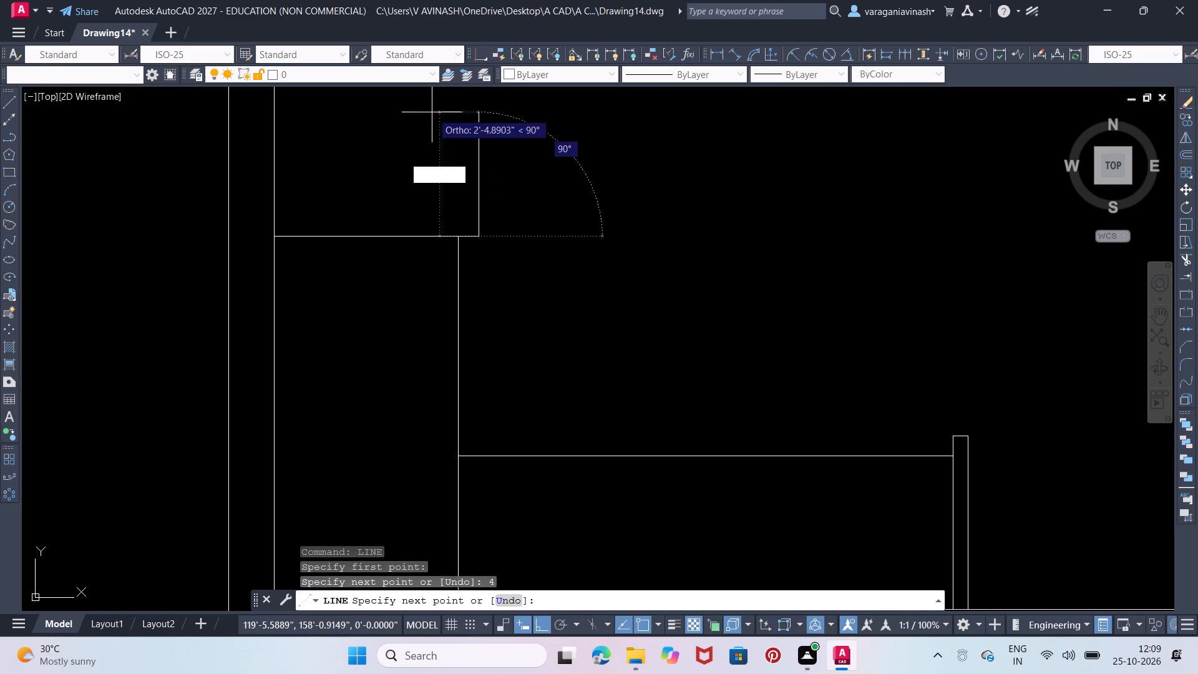
{"action": "key", "text": "3"}
{"action": "key", "text": "Return"}
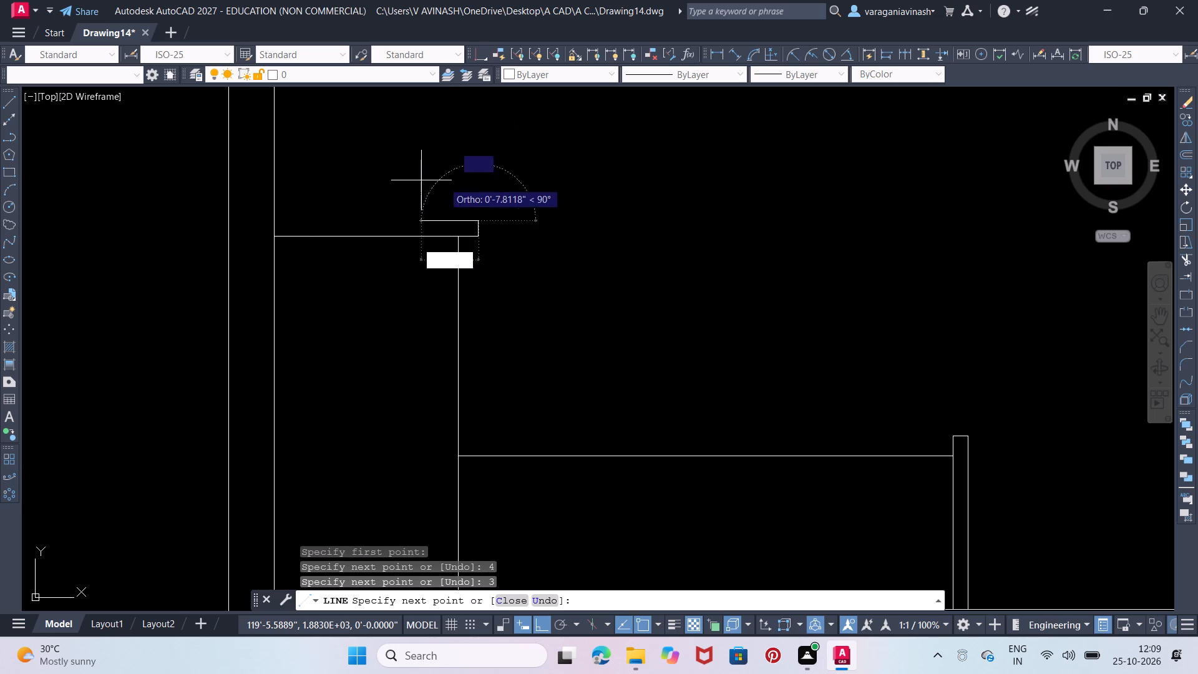
{"action": "left_click", "coordinate": [273, 214]}
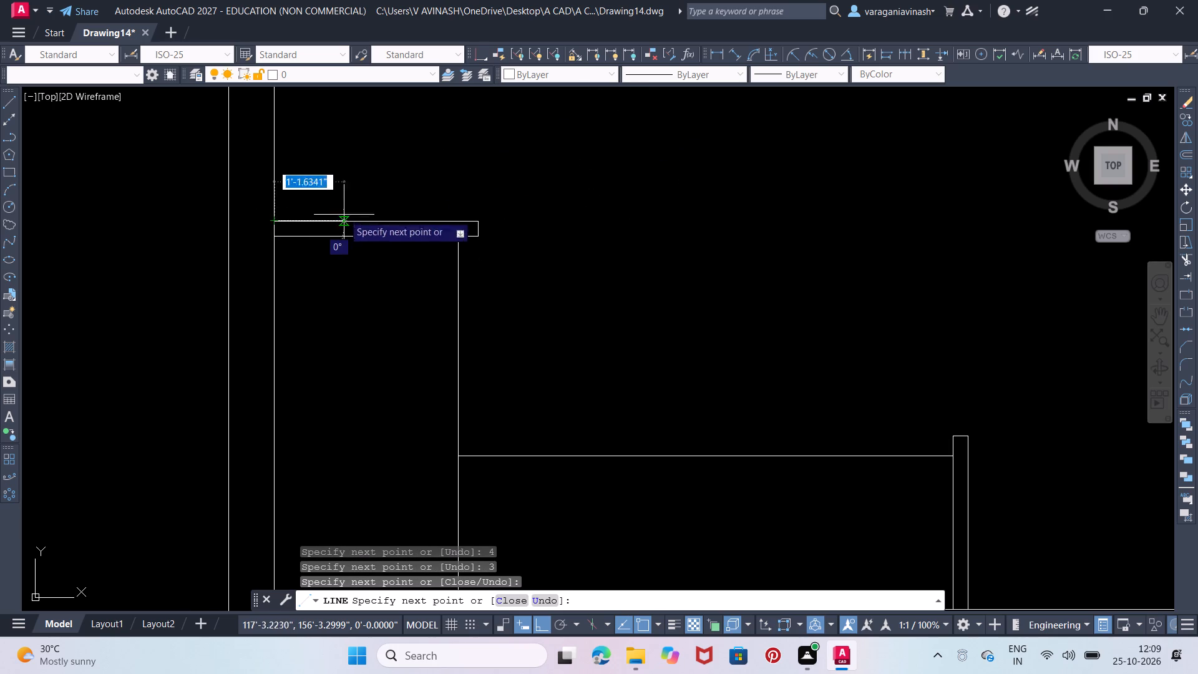
{"action": "middle_click_drag", "start_coordinate": [339, 212], "coordinate": [329, 204]}
{"action": "key", "text": "Escape"}
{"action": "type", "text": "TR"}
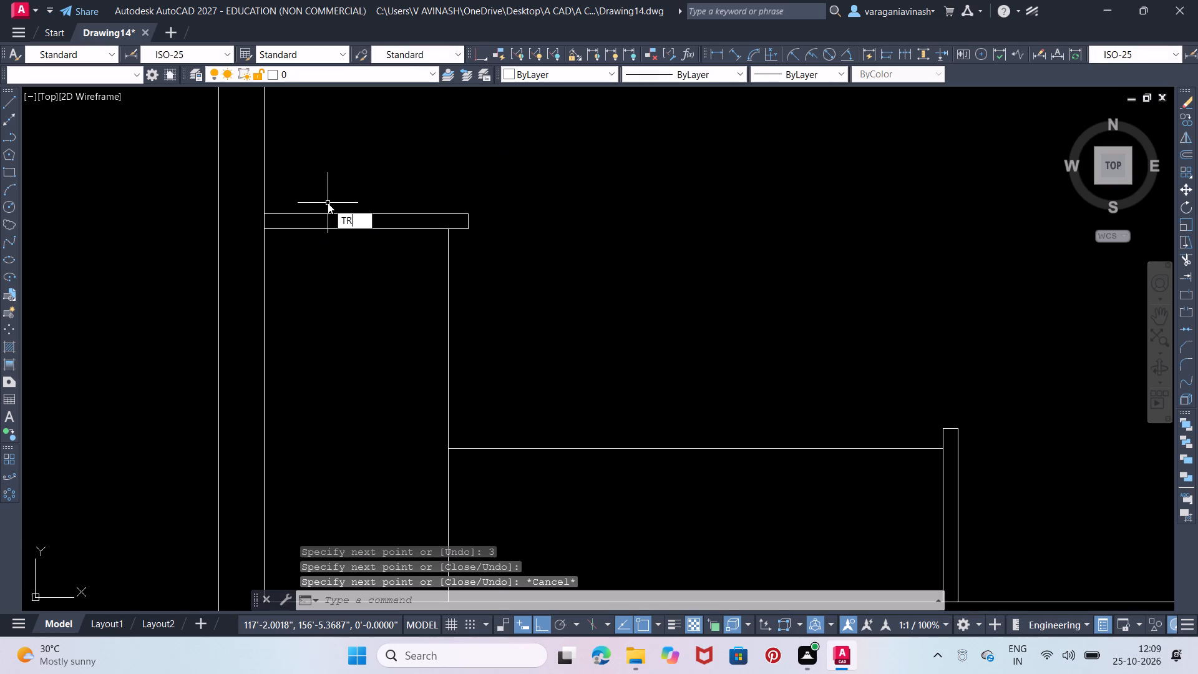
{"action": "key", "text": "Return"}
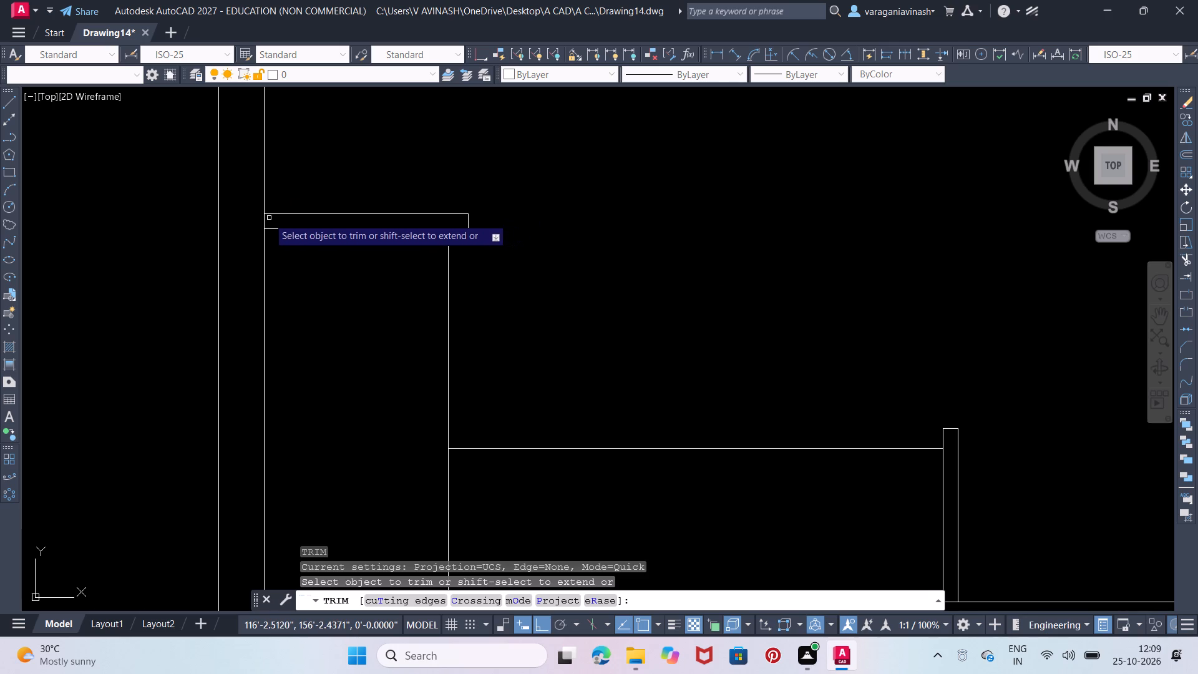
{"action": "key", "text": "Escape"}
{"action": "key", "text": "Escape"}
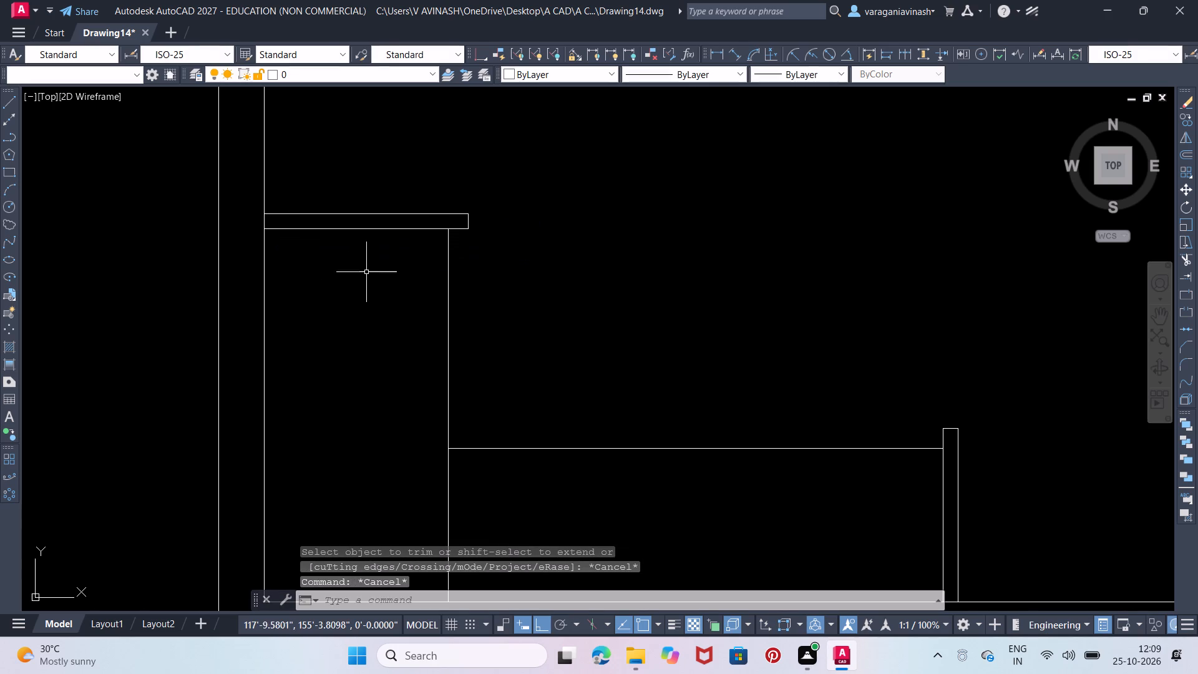
Draw a rectangle outline 7' long and 1.5' deep in the southwest room's inner northwest corner, against the north wall.
{"action": "scroll", "coordinate": [337, 253], "scroll_direction": "down", "scroll_amount": 1}
{"action": "middle_click_drag", "start_coordinate": [508, 273], "coordinate": [462, 243]}
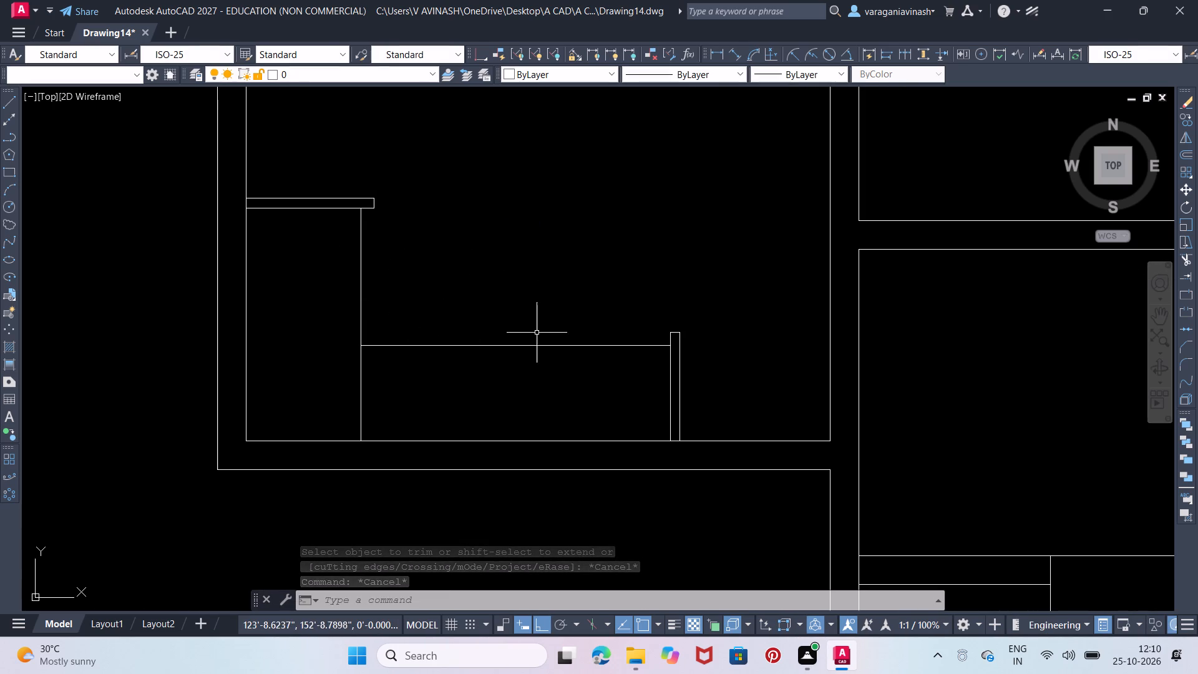
{"action": "middle_click_drag", "start_coordinate": [529, 332], "coordinate": [508, 359]}
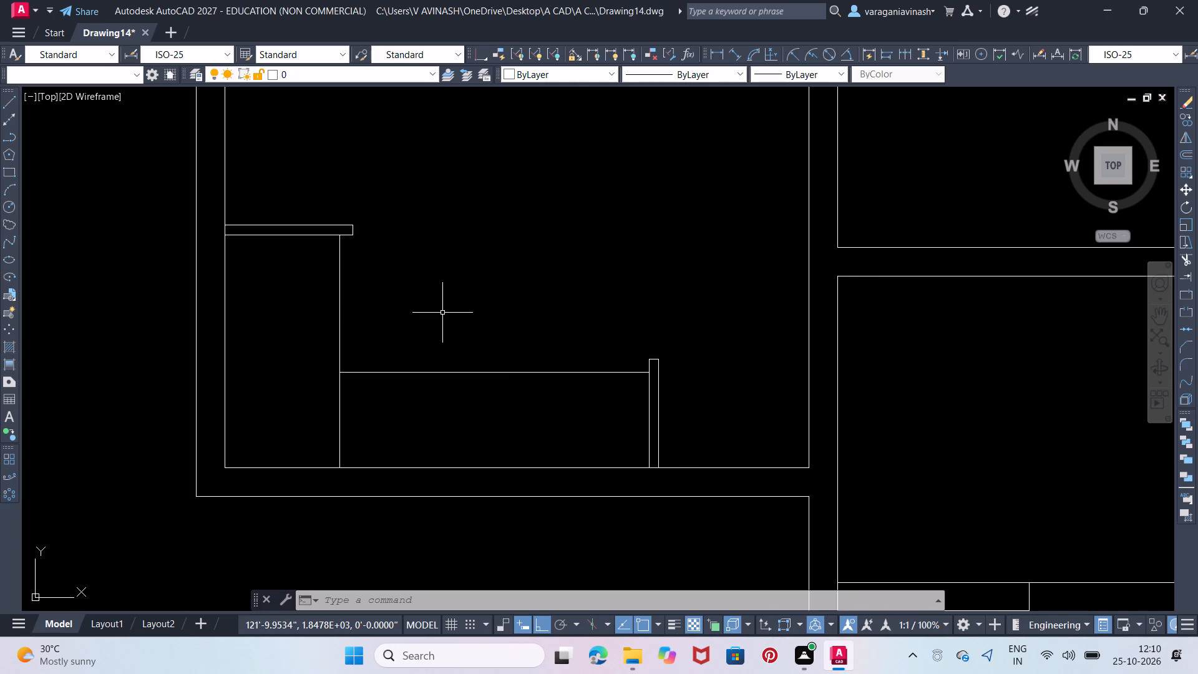
{"action": "middle_click_drag", "start_coordinate": [442, 313], "coordinate": [498, 385]}
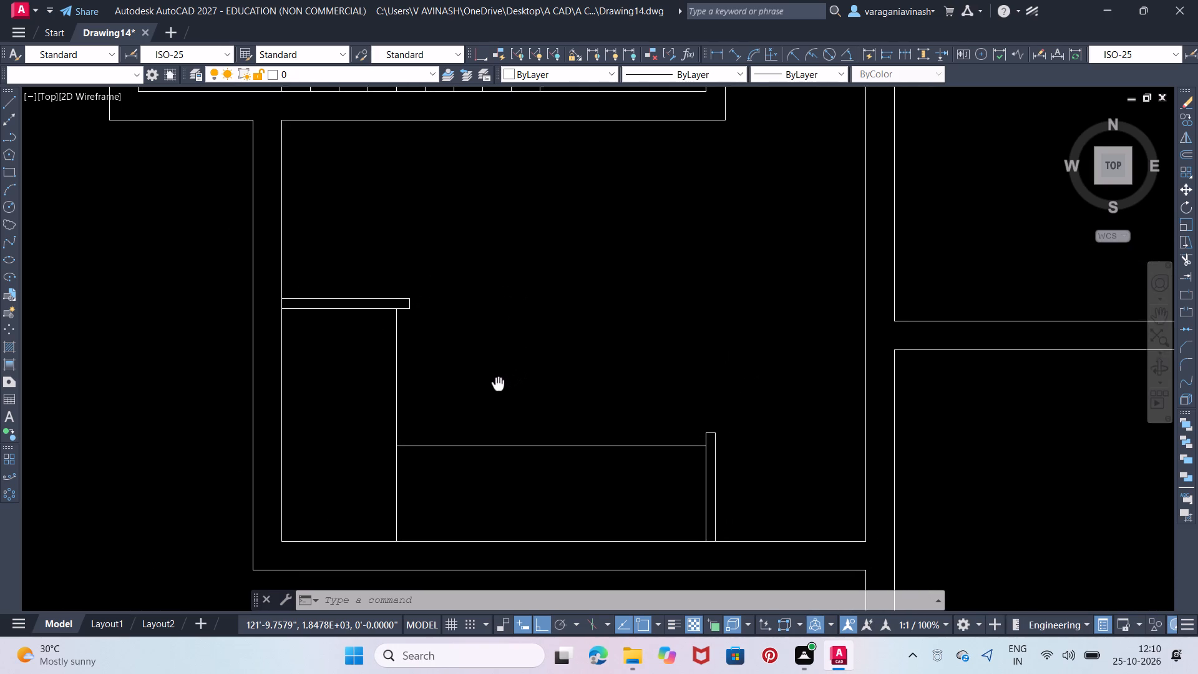
{"action": "middle_click_drag", "start_coordinate": [498, 385], "coordinate": [487, 375]}
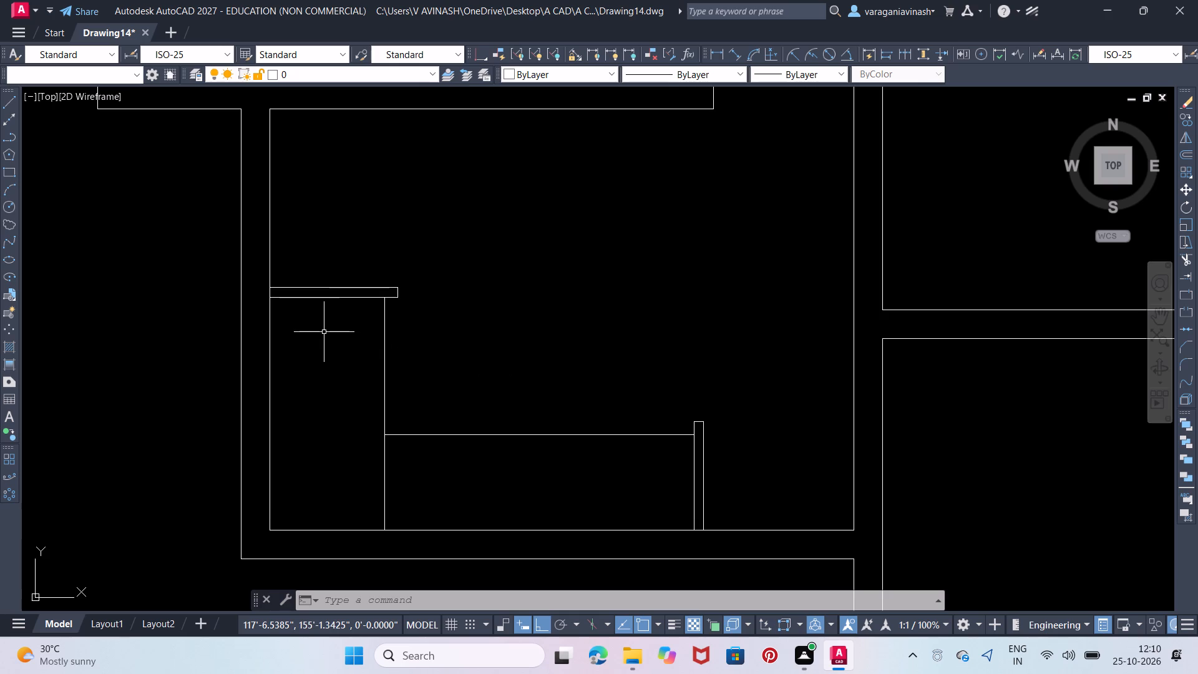
{"action": "left_click", "coordinate": [13, 99]}
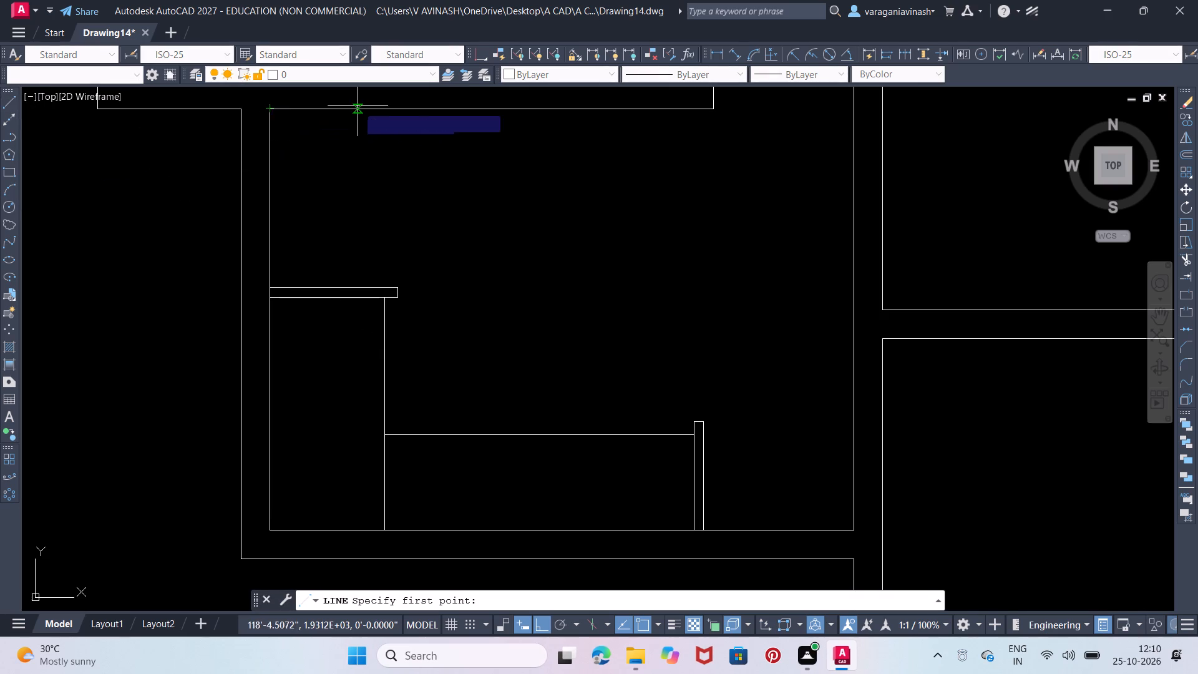
{"action": "left_click", "coordinate": [271, 108]}
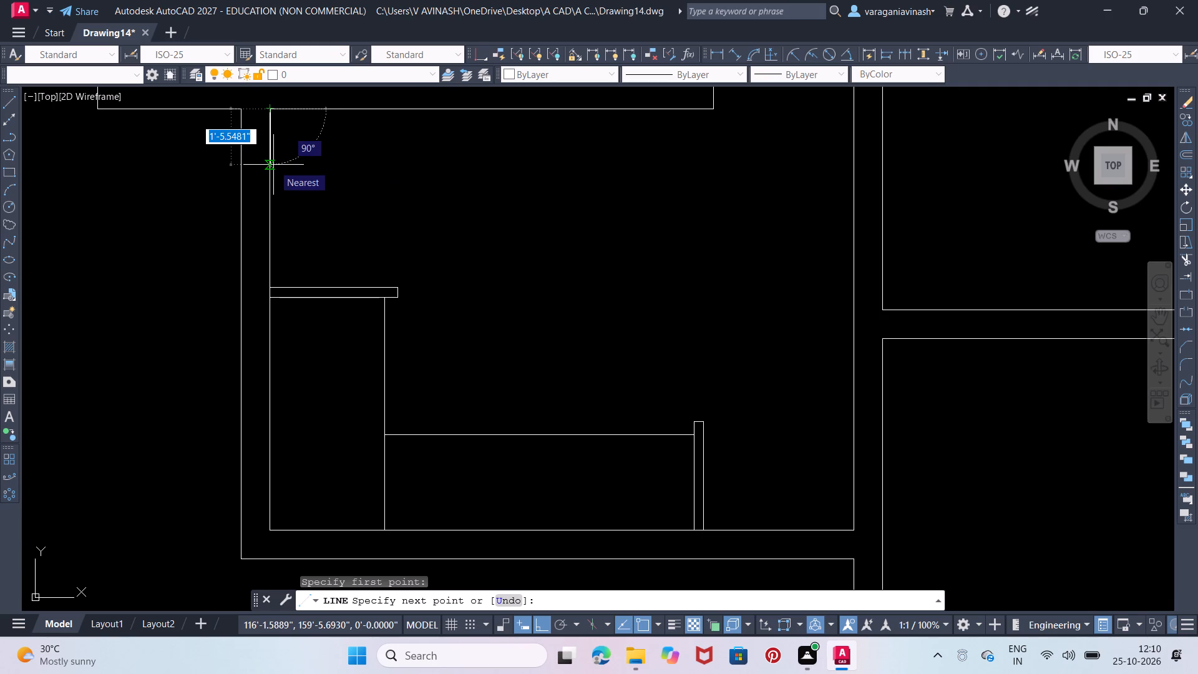
{"action": "type", "text": "1.5'"}
{"action": "key", "text": "Return"}
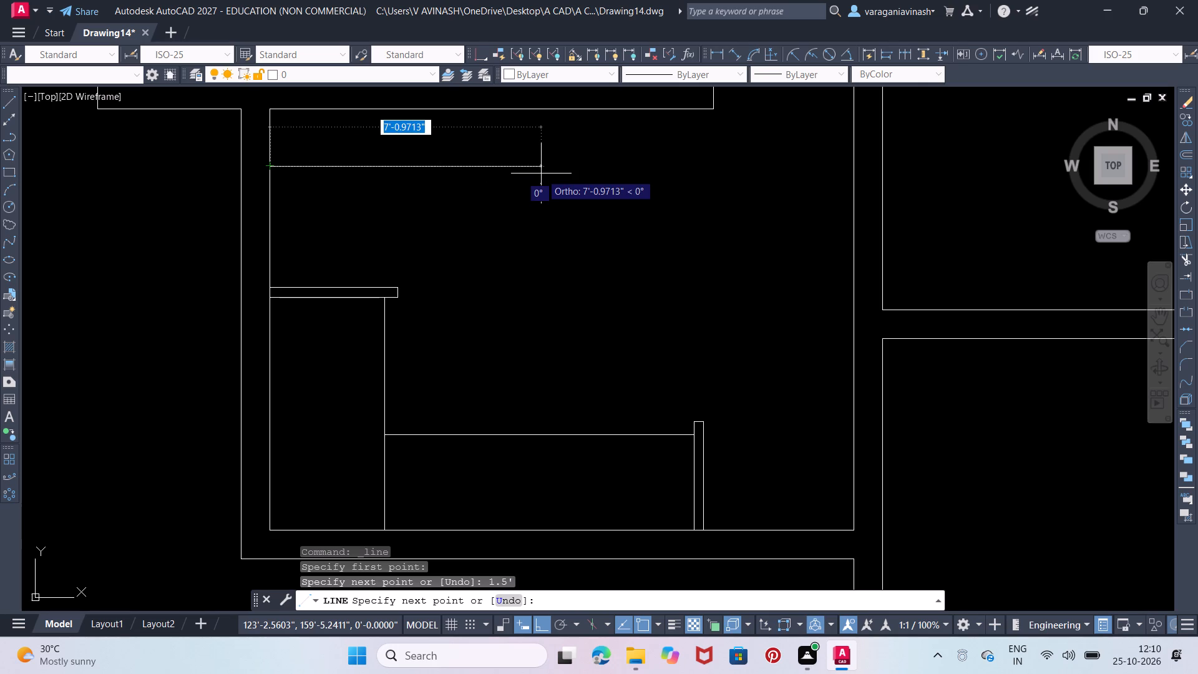
{"action": "type", "text": "7'"}
{"action": "key", "text": "Return"}
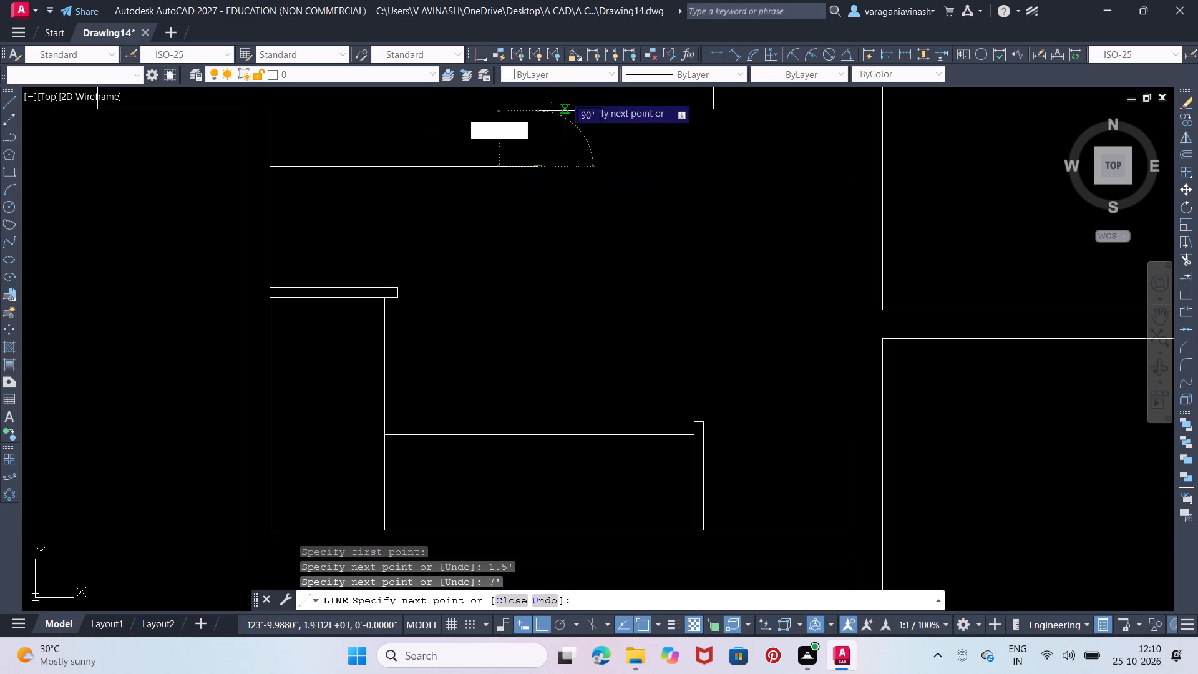
{"action": "left_click", "coordinate": [536, 107]}
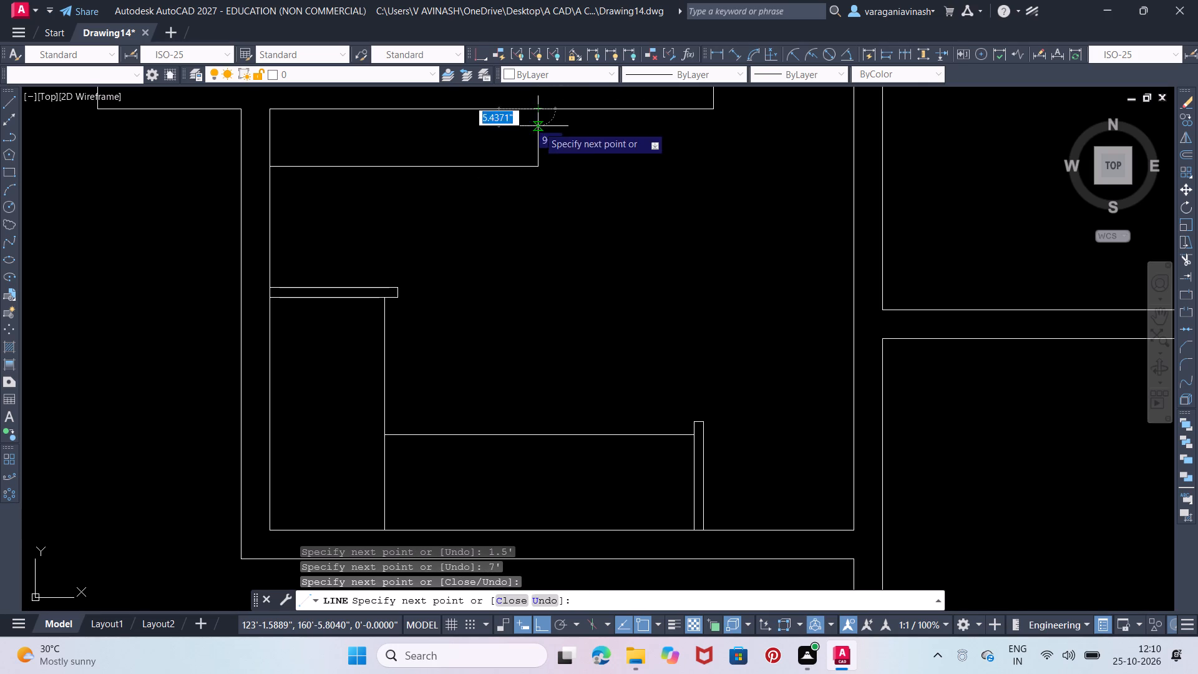
{"action": "key", "text": "Escape"}
{"action": "key", "text": "Escape"}
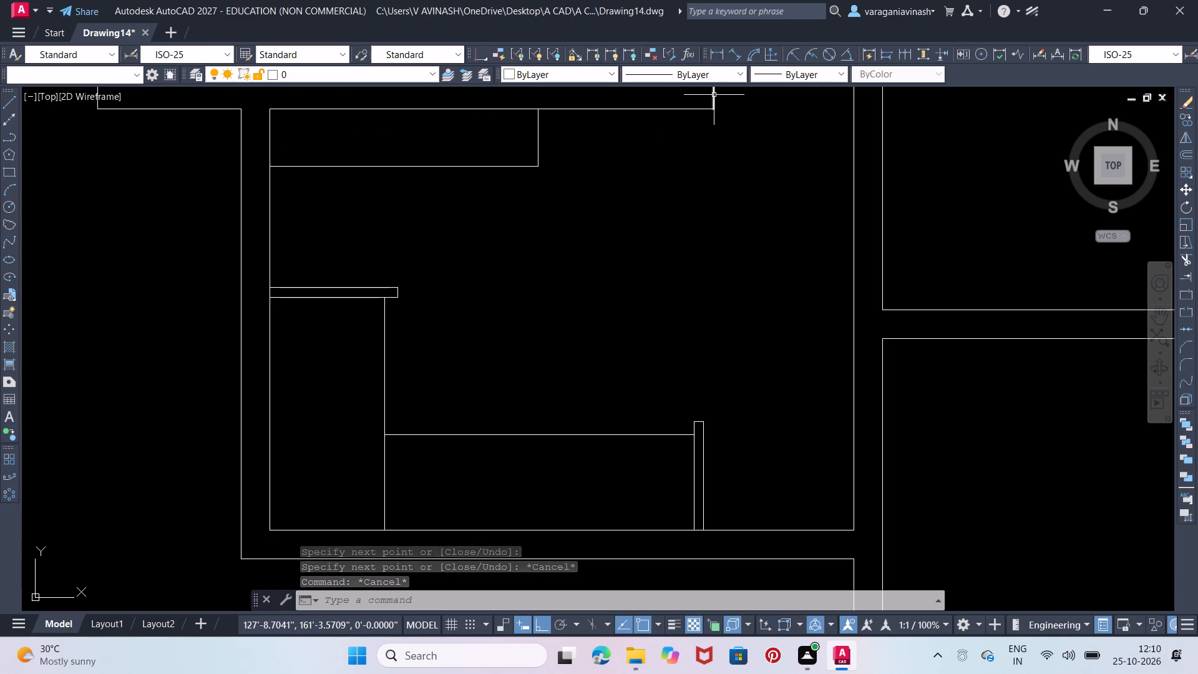
Set the current object colour to index colour 246.
{"action": "left_click", "coordinate": [731, 78]}
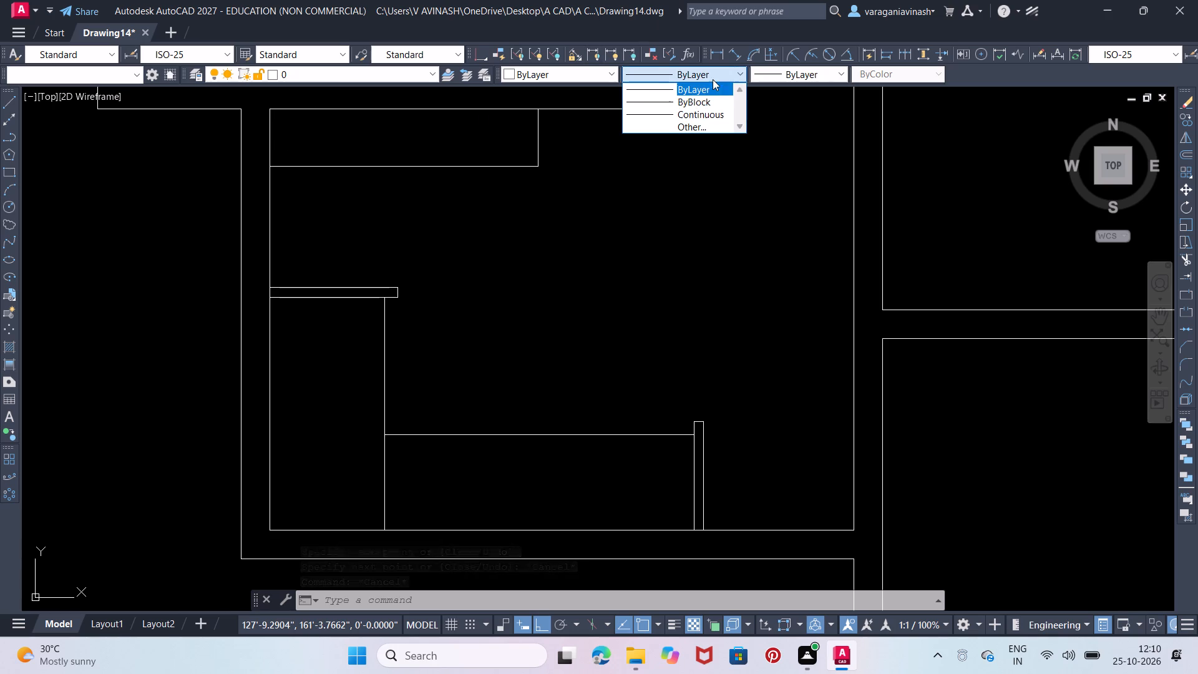
{"action": "left_click", "coordinate": [590, 69]}
{"action": "left_click", "coordinate": [592, 70]}
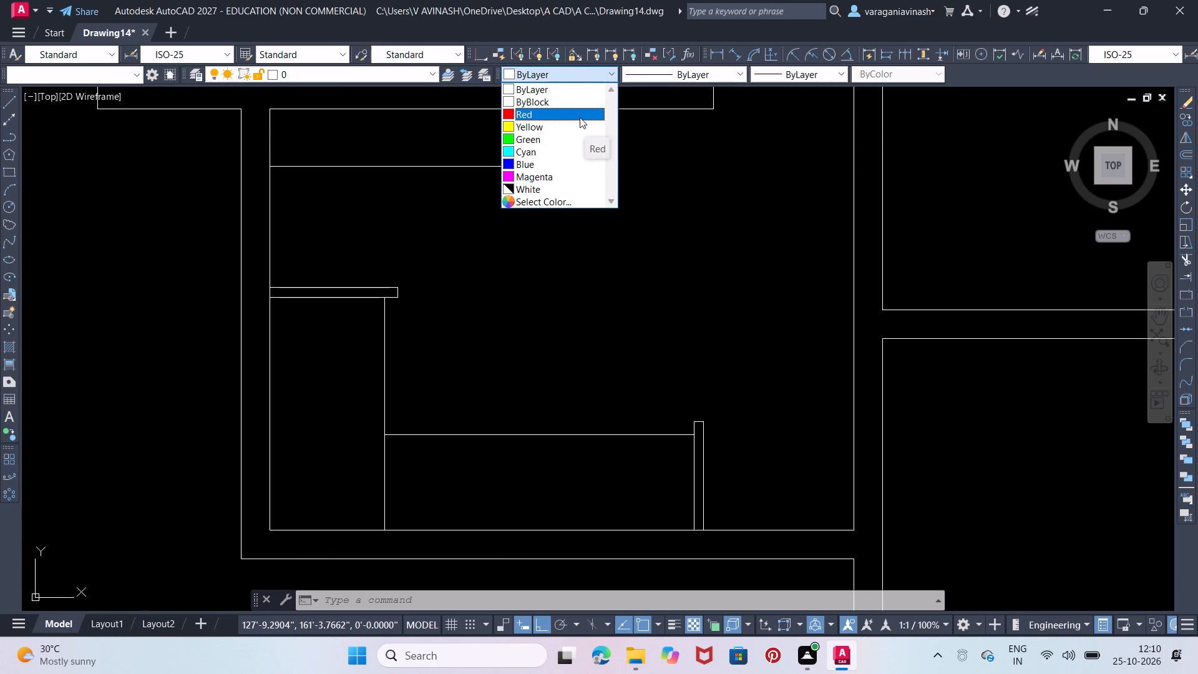
{"action": "scroll", "coordinate": [555, 147], "scroll_direction": "down", "scroll_amount": 2}
{"action": "left_click", "coordinate": [545, 206]}
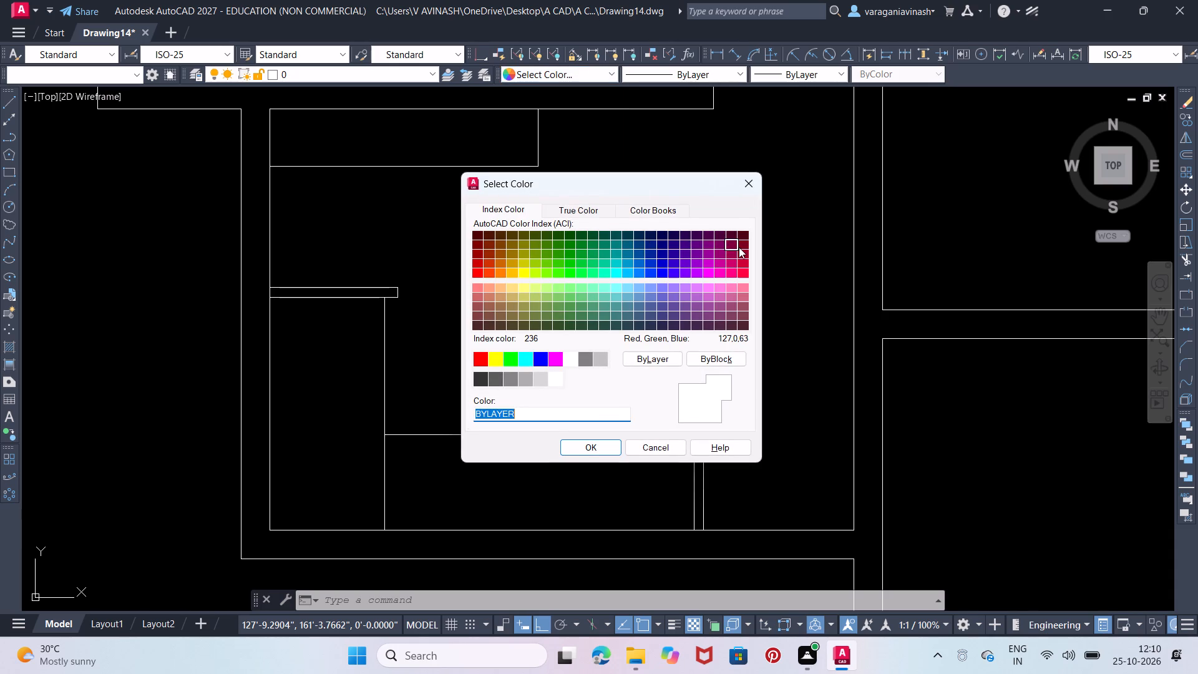
{"action": "left_click", "coordinate": [743, 243]}
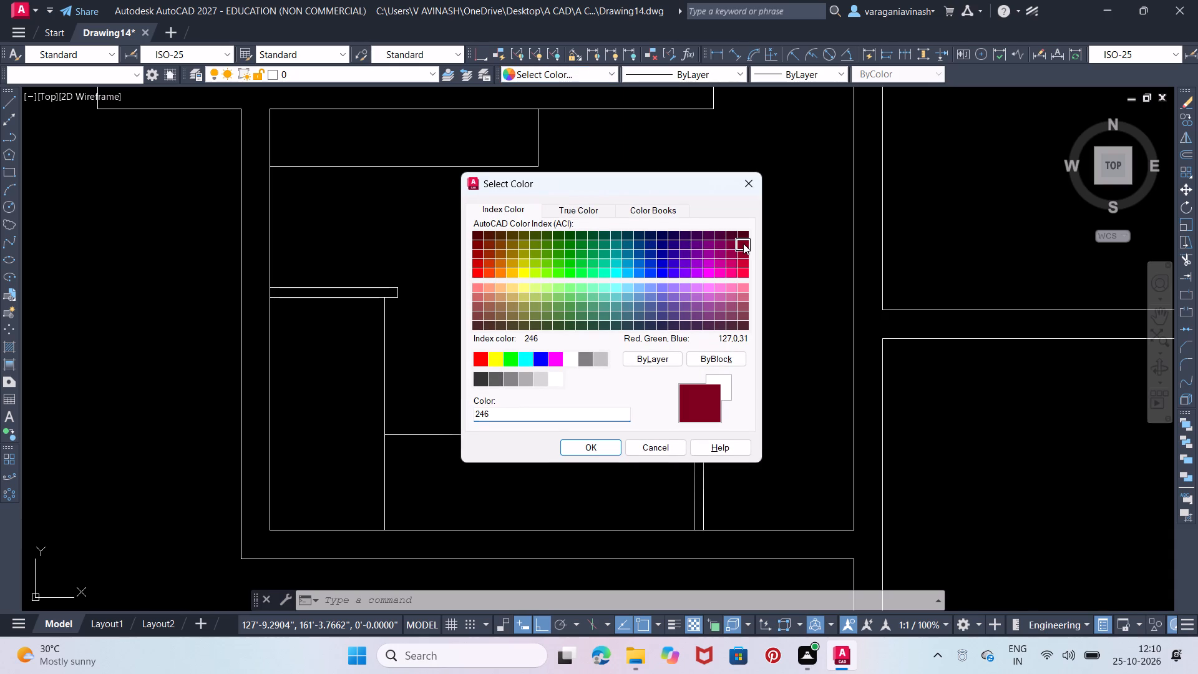
{"action": "left_click", "coordinate": [588, 447]}
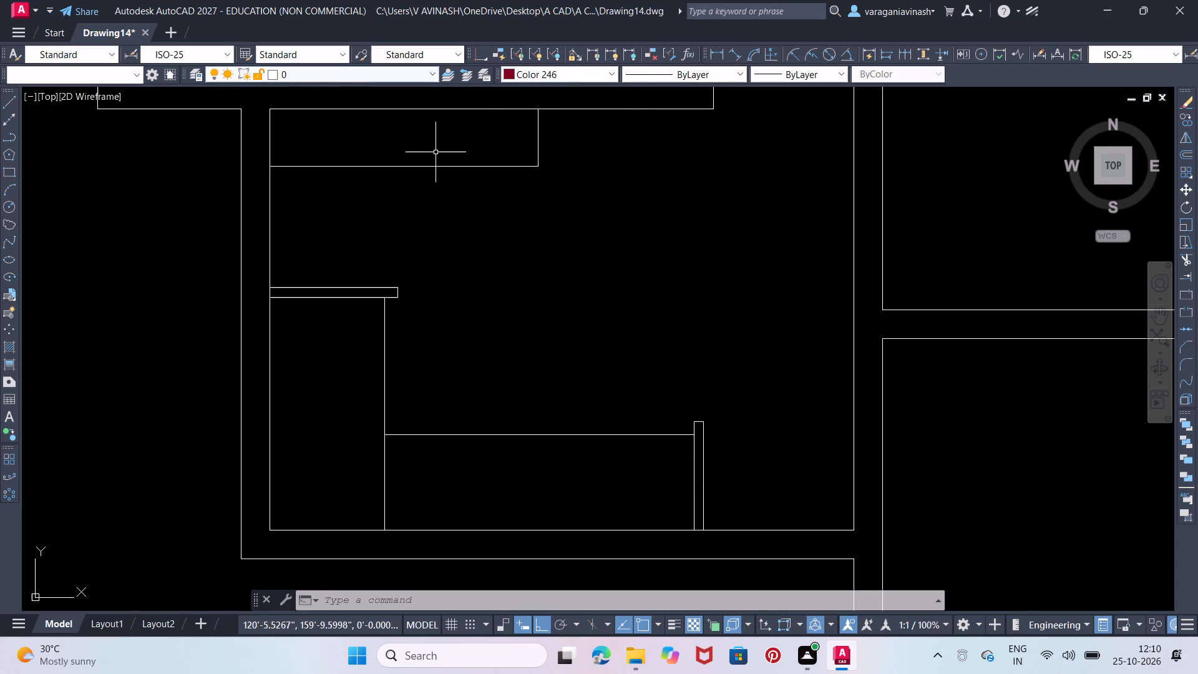
Hatch the 7' by 1.5' rectangle against the southwest room's north wall with the ANSI37 pattern.
{"action": "type", "text": "HA"}
{"action": "left_click", "coordinate": [580, 191]}
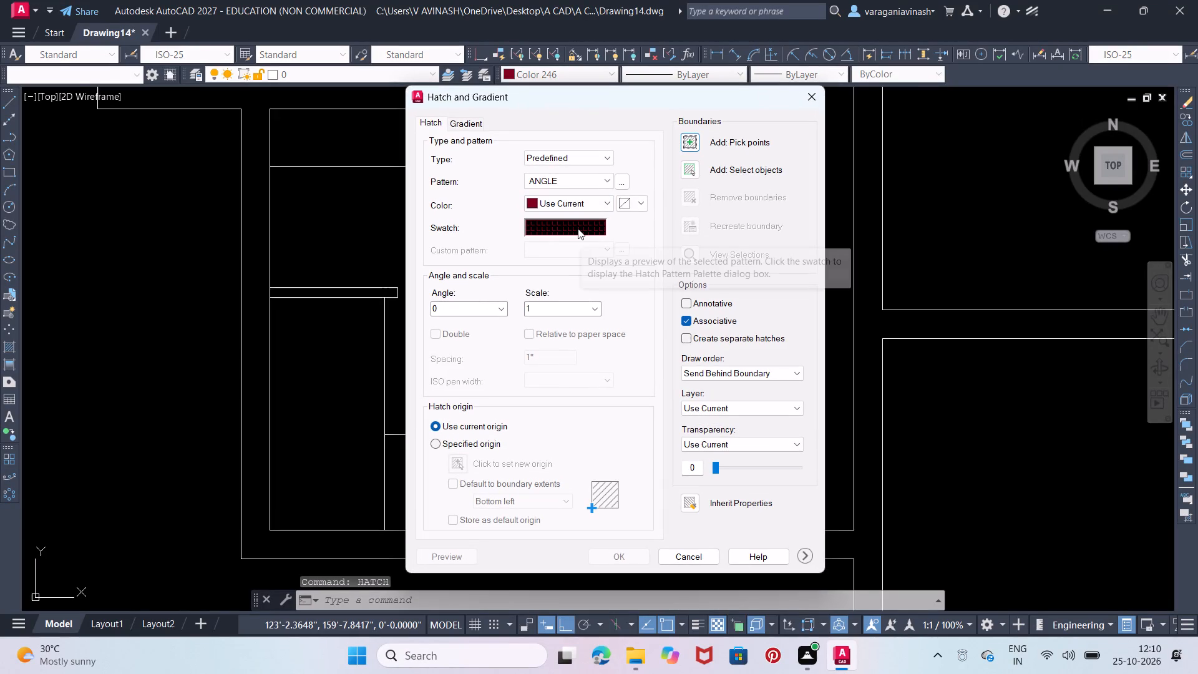
{"action": "left_click", "coordinate": [578, 228]}
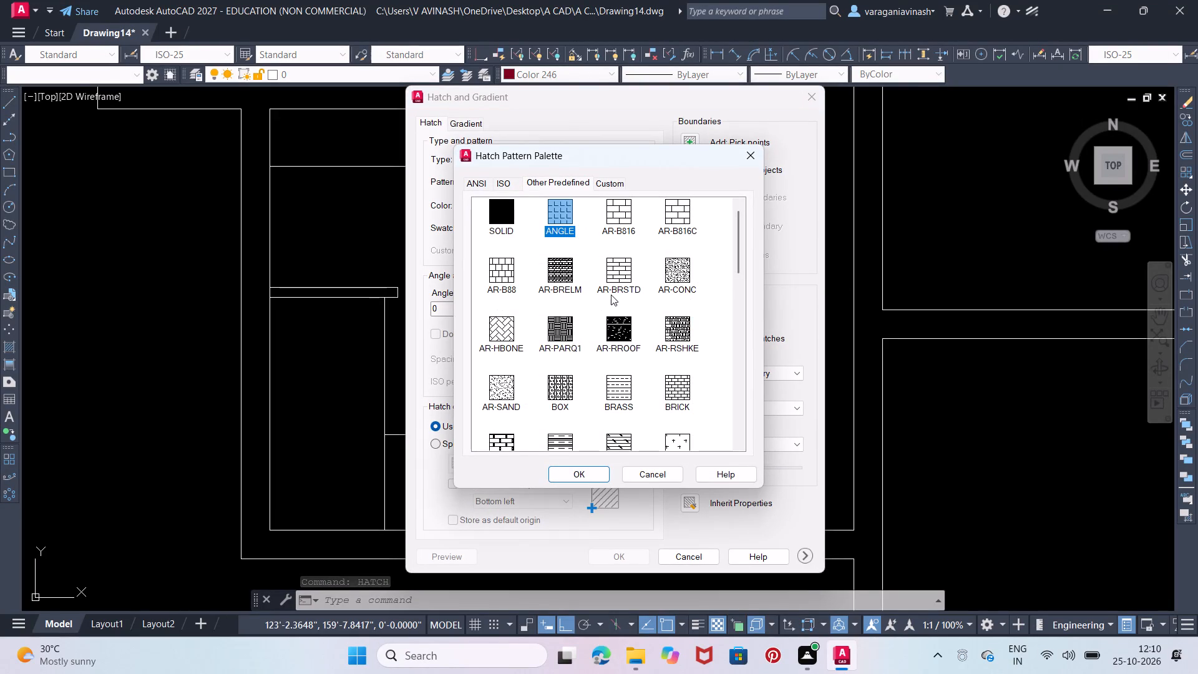
{"action": "scroll", "coordinate": [611, 295], "scroll_direction": "down", "scroll_amount": 2}
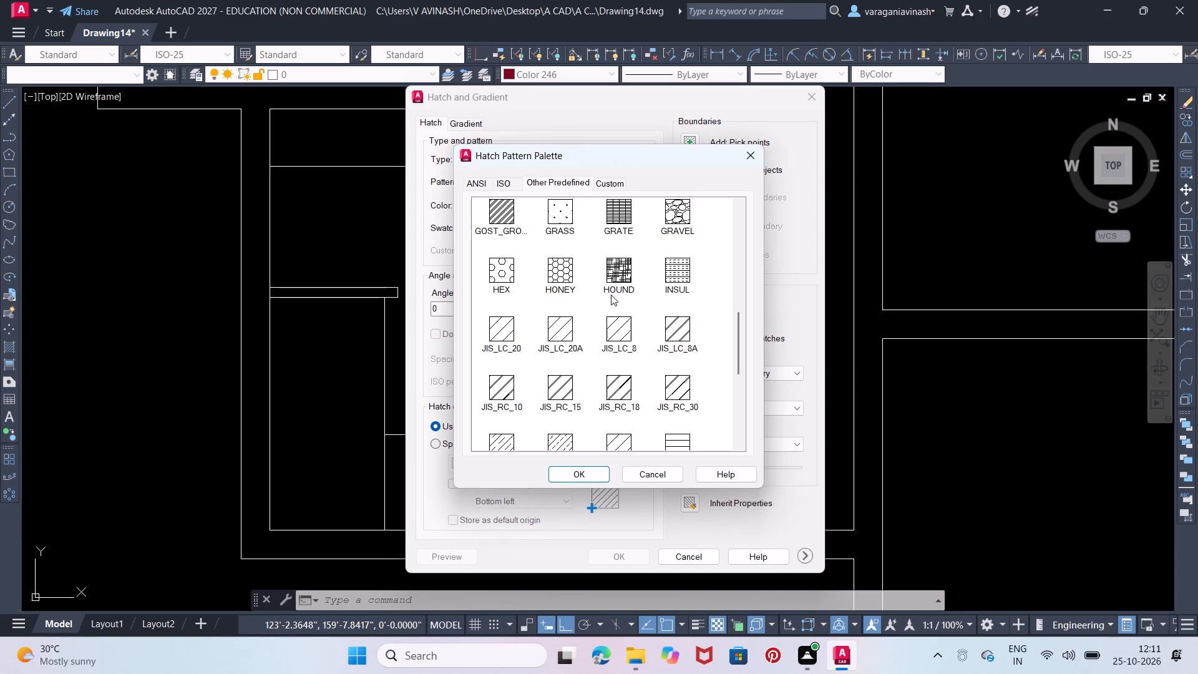
{"action": "scroll", "coordinate": [611, 295], "scroll_direction": "down", "scroll_amount": 1}
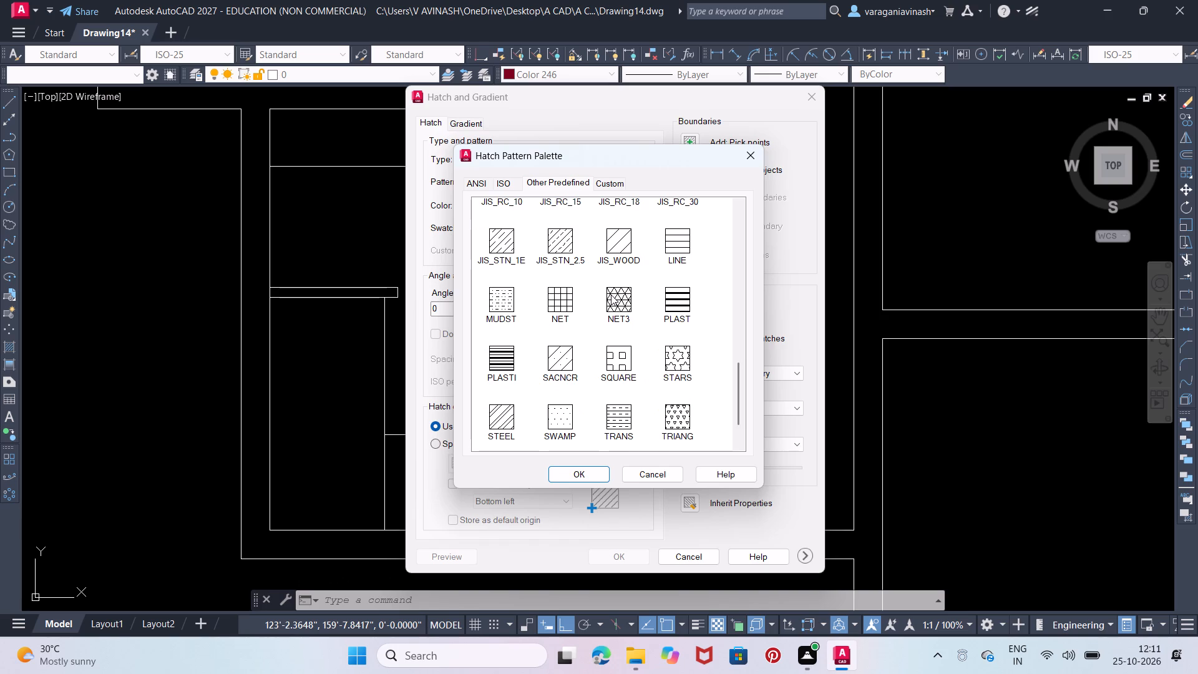
{"action": "scroll", "coordinate": [611, 295], "scroll_direction": "down", "scroll_amount": 2}
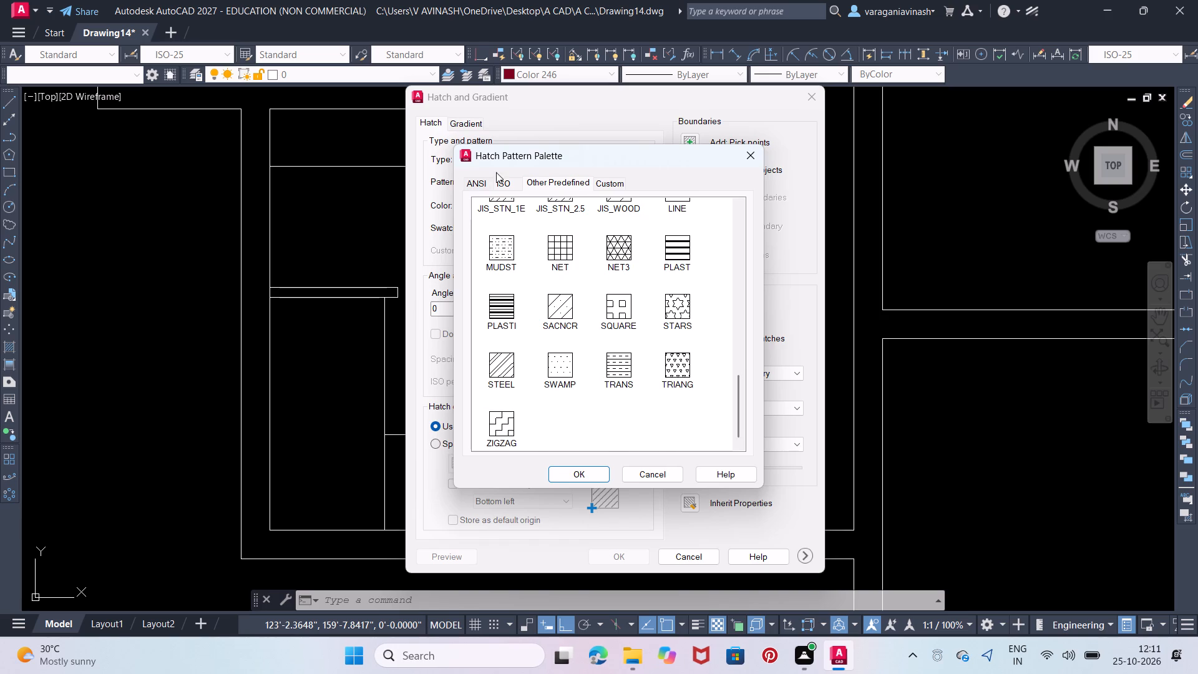
{"action": "left_click", "coordinate": [486, 185]}
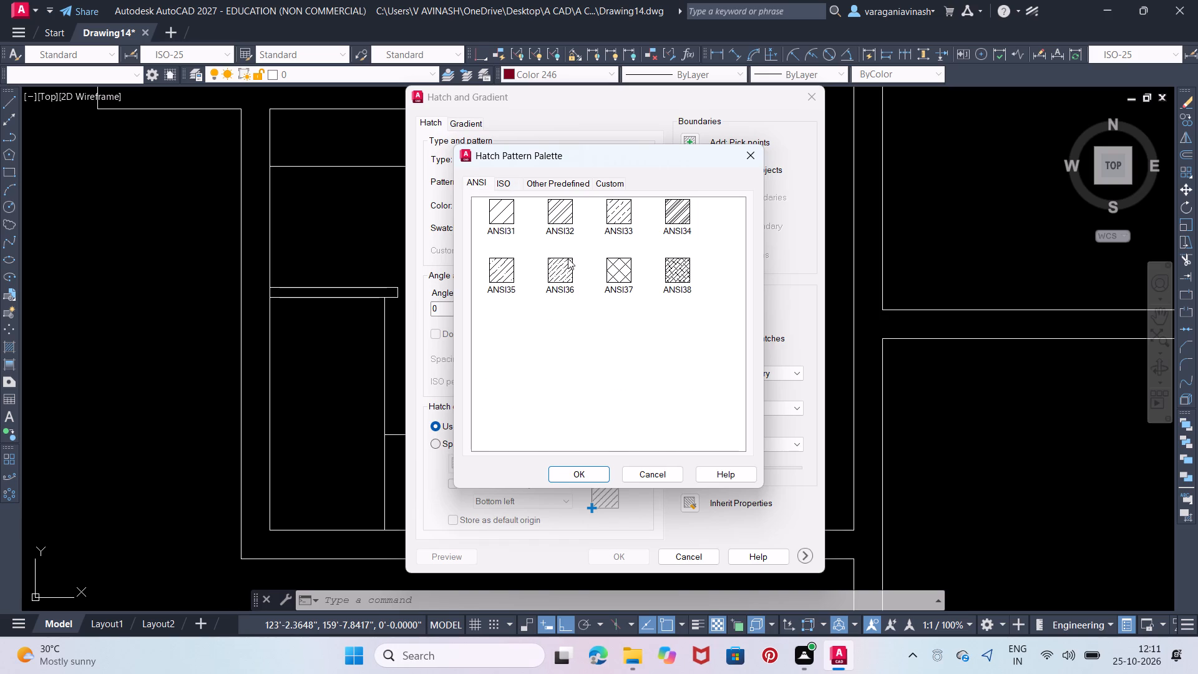
{"action": "left_click", "coordinate": [610, 273]}
{"action": "left_click", "coordinate": [585, 480]}
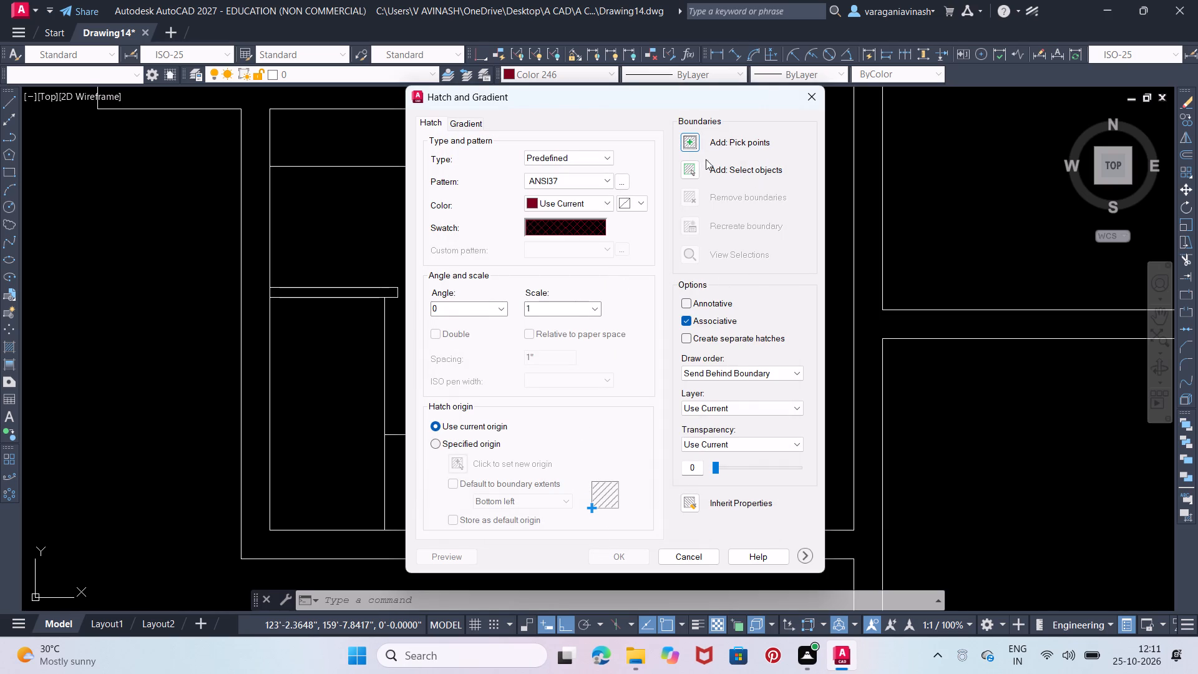
{"action": "left_click", "coordinate": [693, 144]}
{"action": "left_click", "coordinate": [432, 142]}
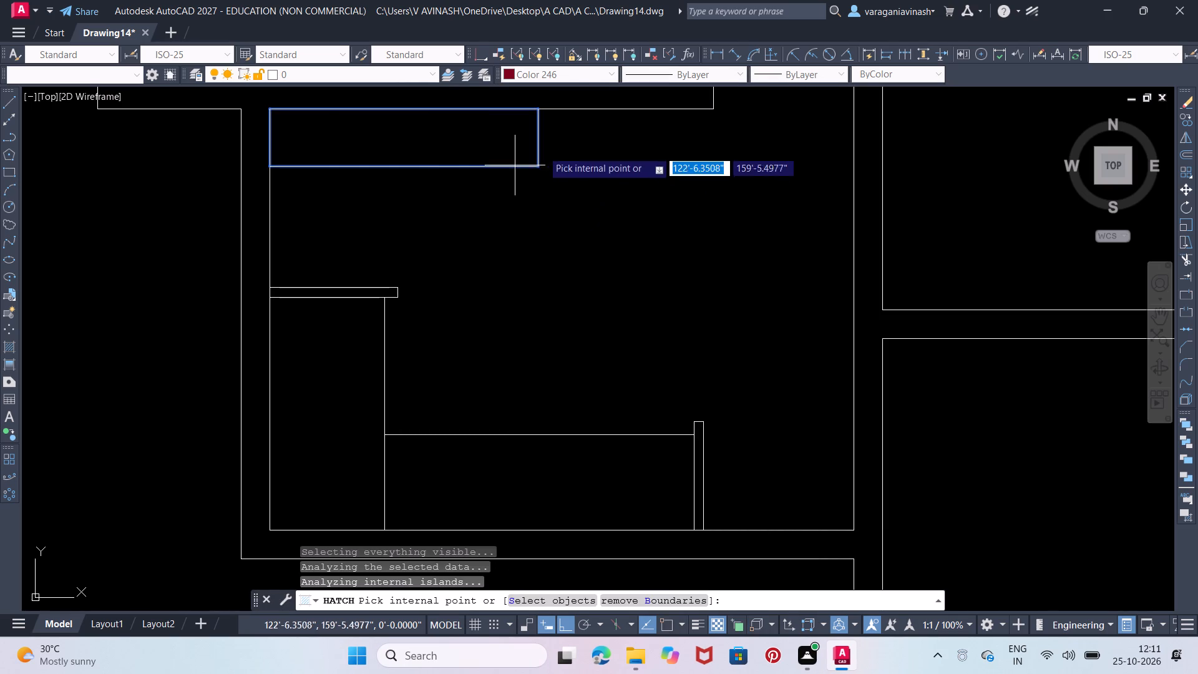
{"action": "key", "text": "Return"}
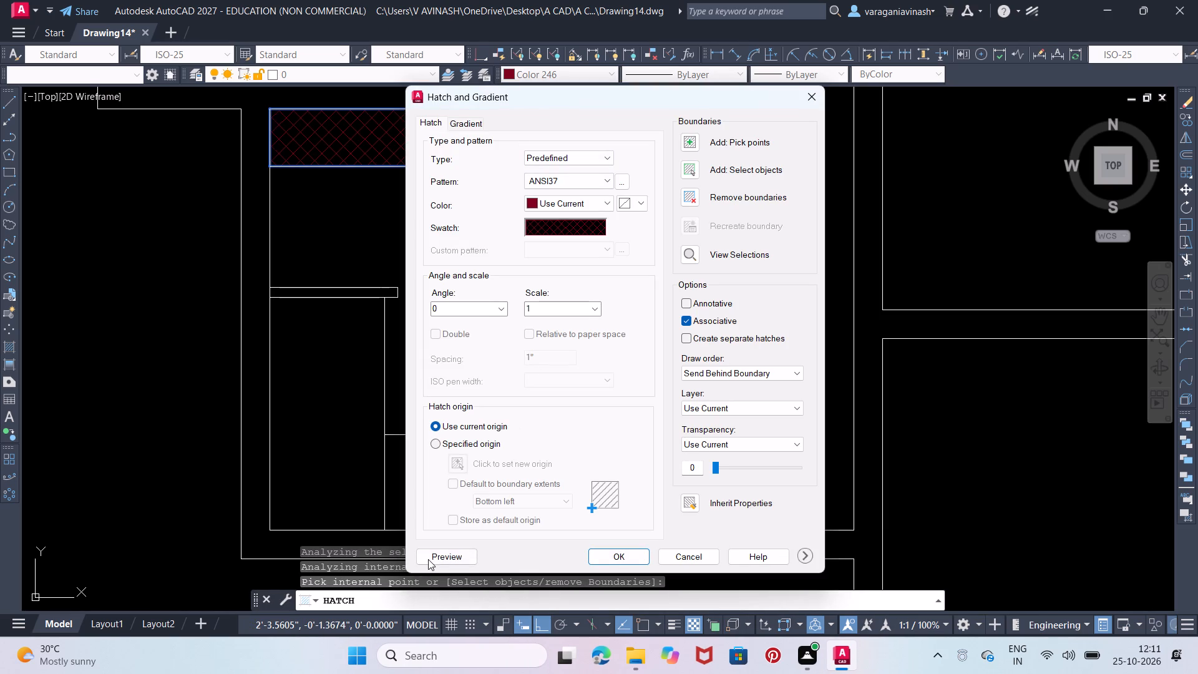
{"action": "left_click", "coordinate": [429, 558]}
{"action": "key", "text": "Return"}
Set the scale of the ANSI37 hatch in the southwest room to 2.
{"action": "scroll", "coordinate": [540, 288], "scroll_direction": "down", "scroll_amount": 2}
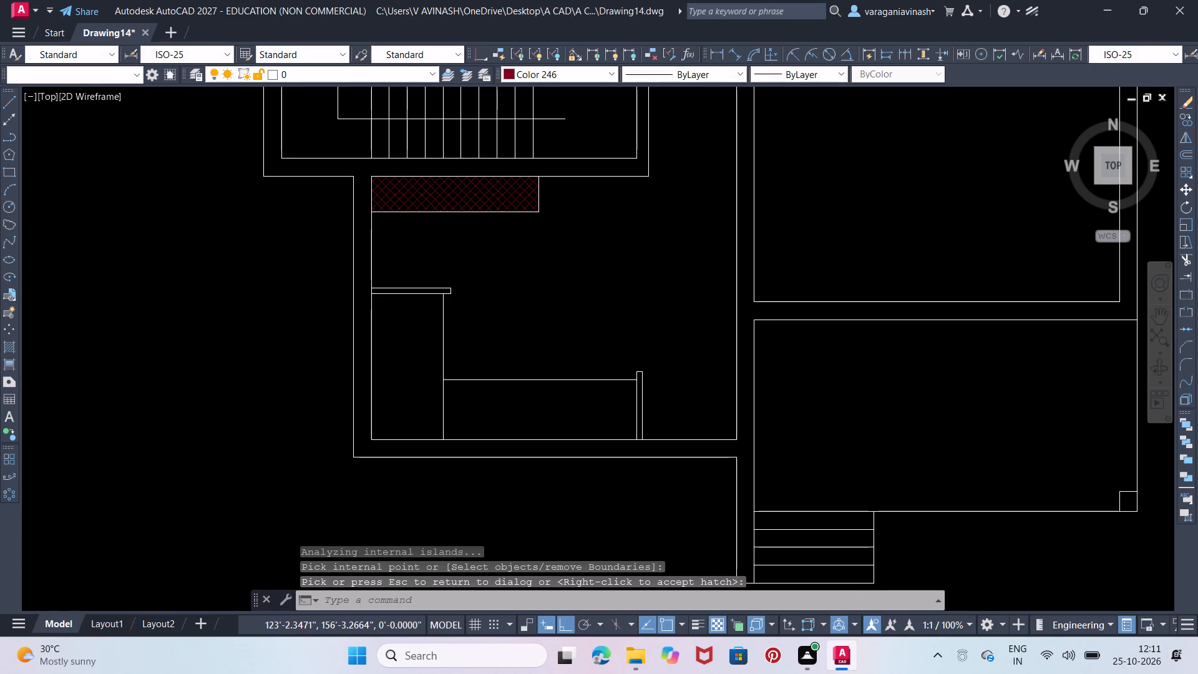
{"action": "middle_click_drag", "start_coordinate": [688, 298], "coordinate": [673, 348]}
{"action": "scroll", "coordinate": [671, 348], "scroll_direction": "down", "scroll_amount": 1}
{"action": "middle_click_drag", "start_coordinate": [593, 308], "coordinate": [575, 339]}
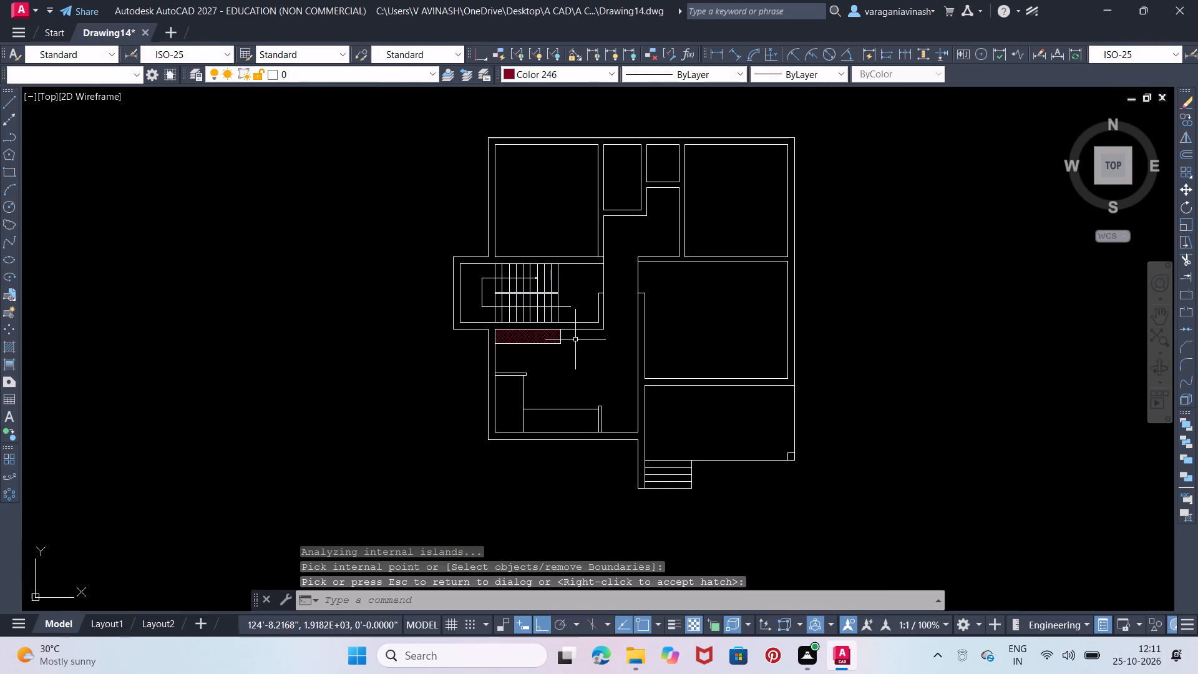
{"action": "scroll", "coordinate": [547, 338], "scroll_direction": "up", "scroll_amount": 2}
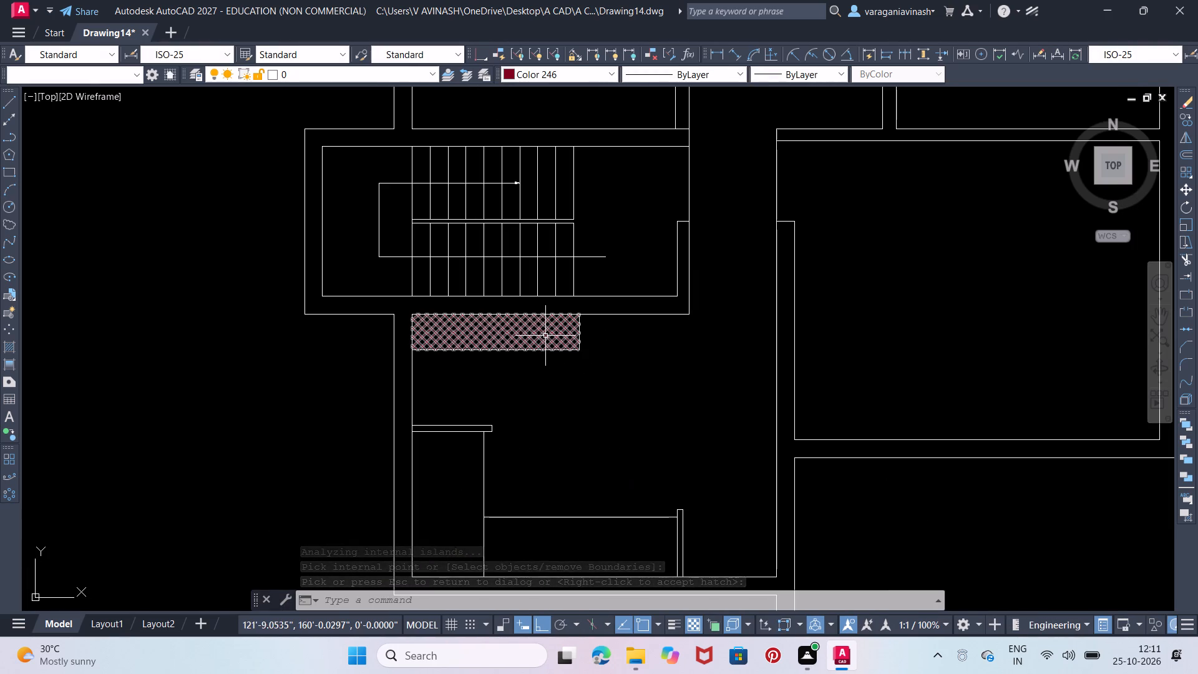
{"action": "double_click", "coordinate": [542, 335]}
{"action": "double_click", "coordinate": [542, 336]}
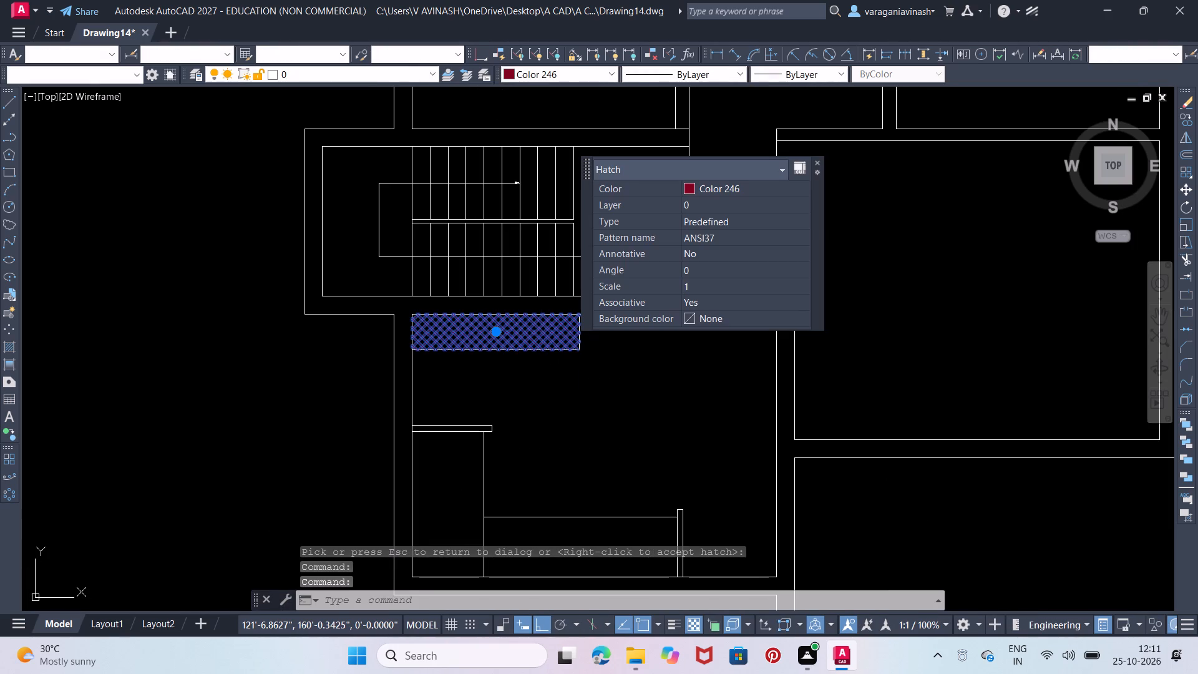
{"action": "left_click", "coordinate": [722, 286]}
{"action": "key", "text": "2"}
{"action": "key", "text": "Return"}
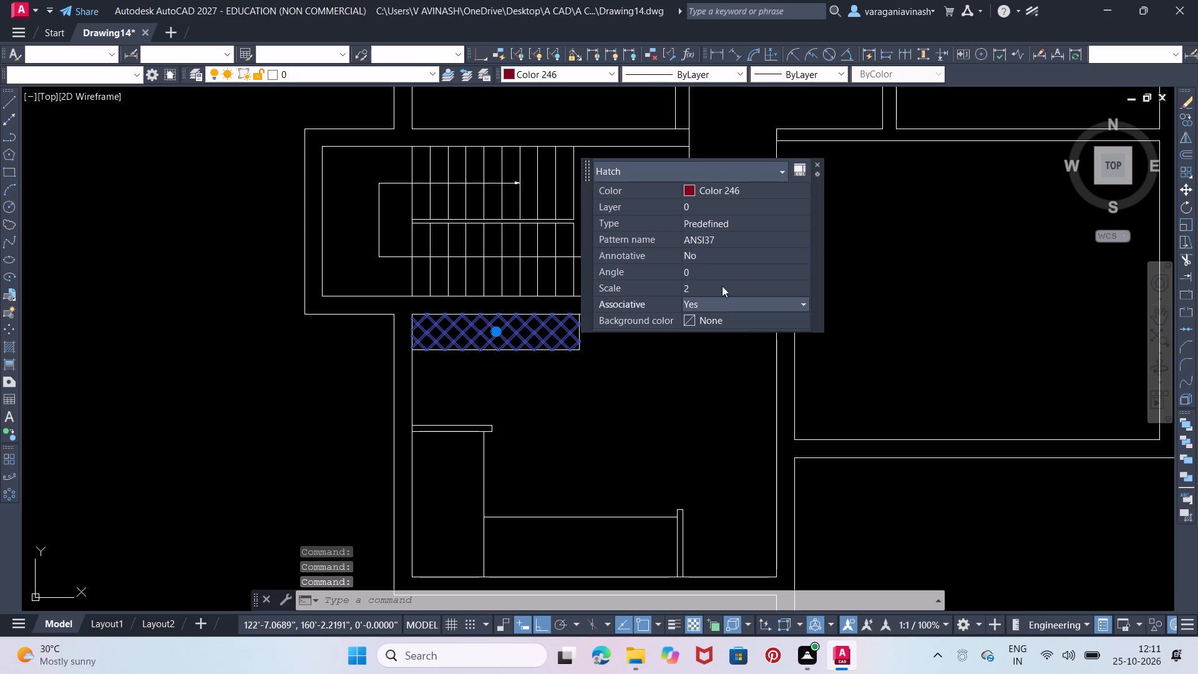
{"action": "key", "text": "Escape"}
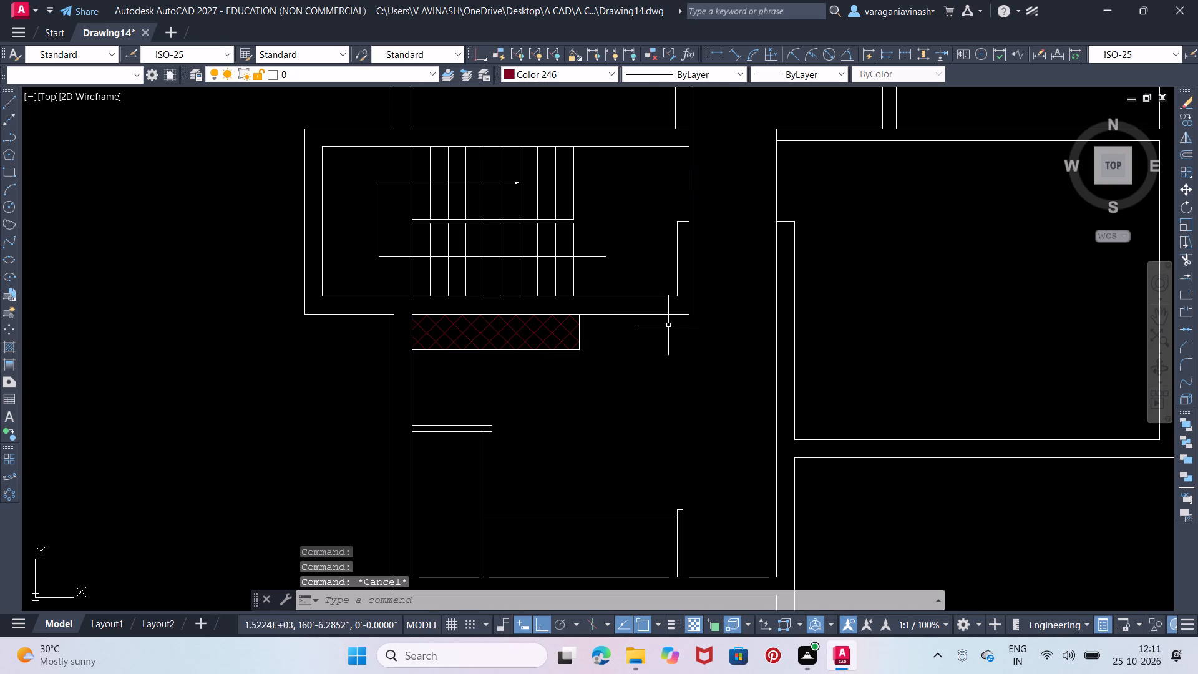
Set the current object colour to index colour 30.
{"action": "scroll", "coordinate": [633, 359], "scroll_direction": "down", "scroll_amount": 1}
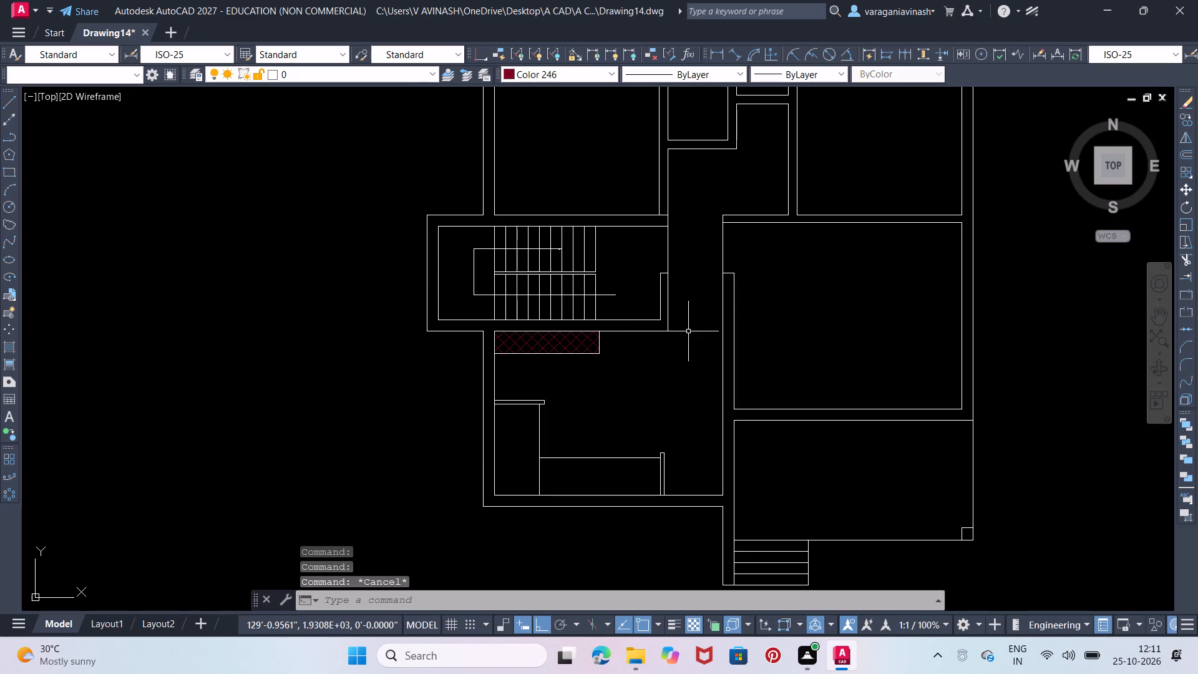
{"action": "left_click", "coordinate": [684, 73]}
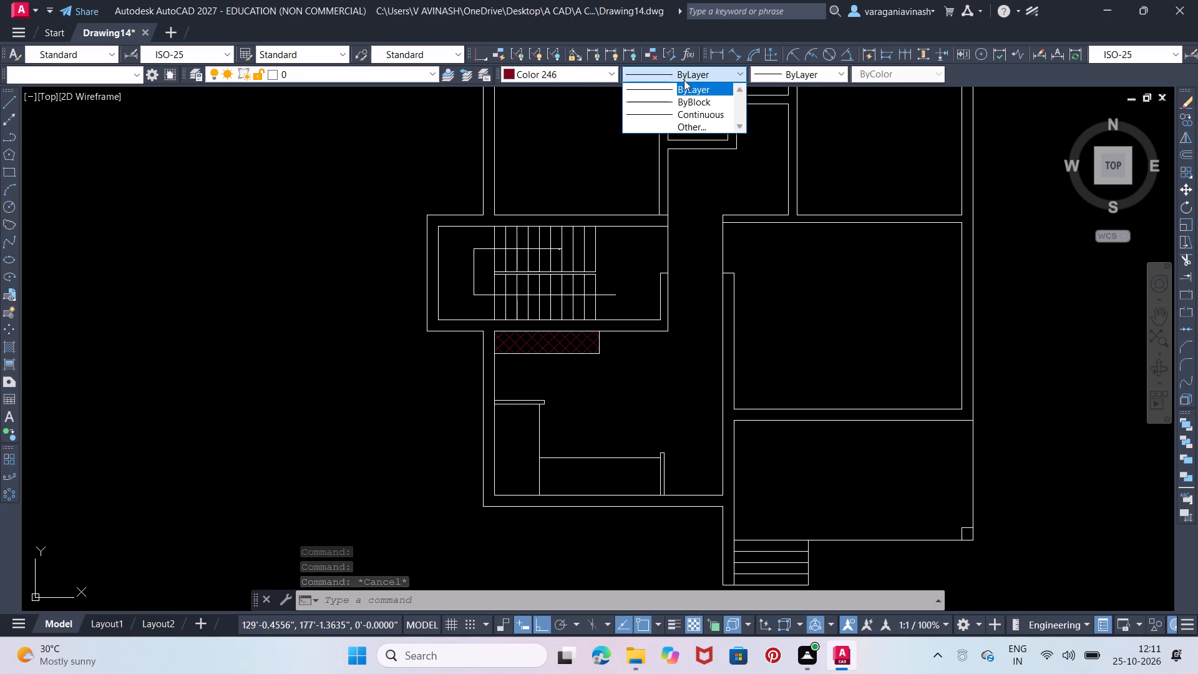
{"action": "double_click", "coordinate": [591, 72]}
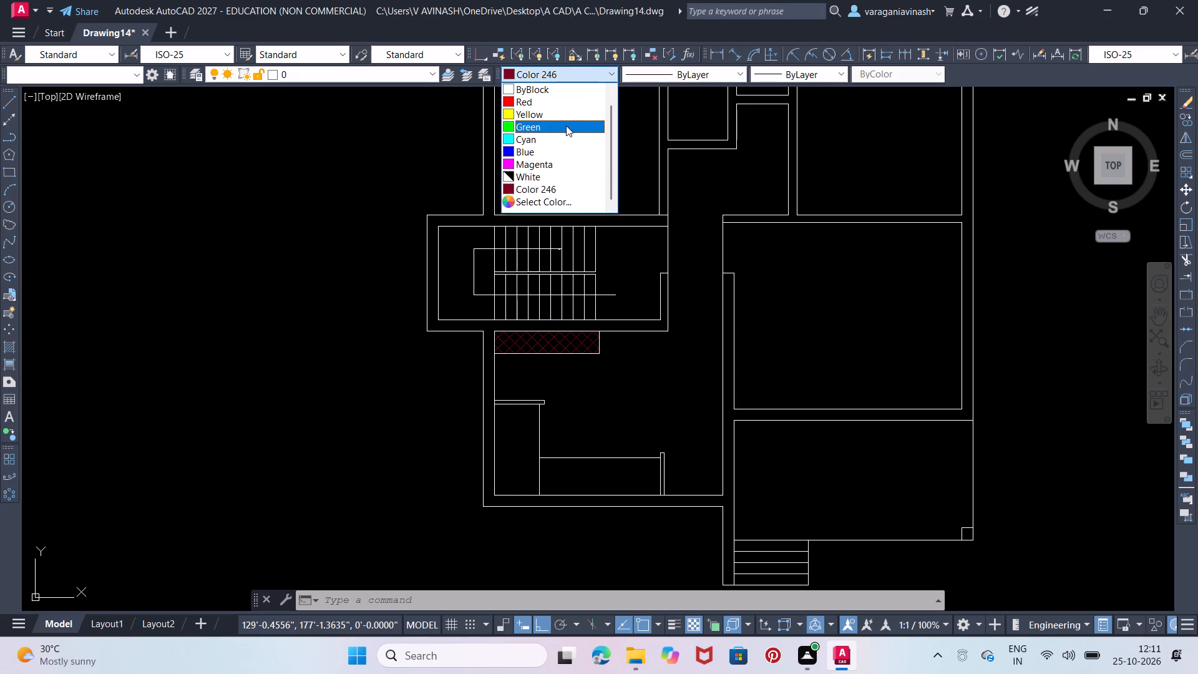
{"action": "left_click", "coordinate": [555, 198]}
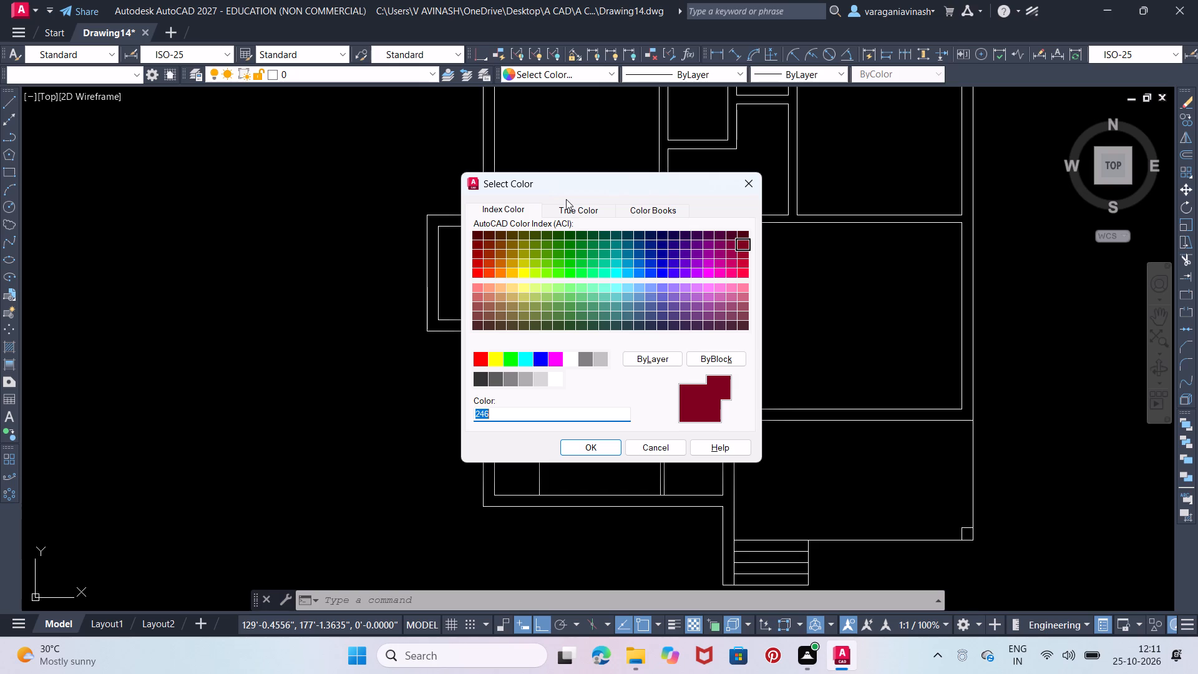
{"action": "left_click", "coordinate": [742, 273]}
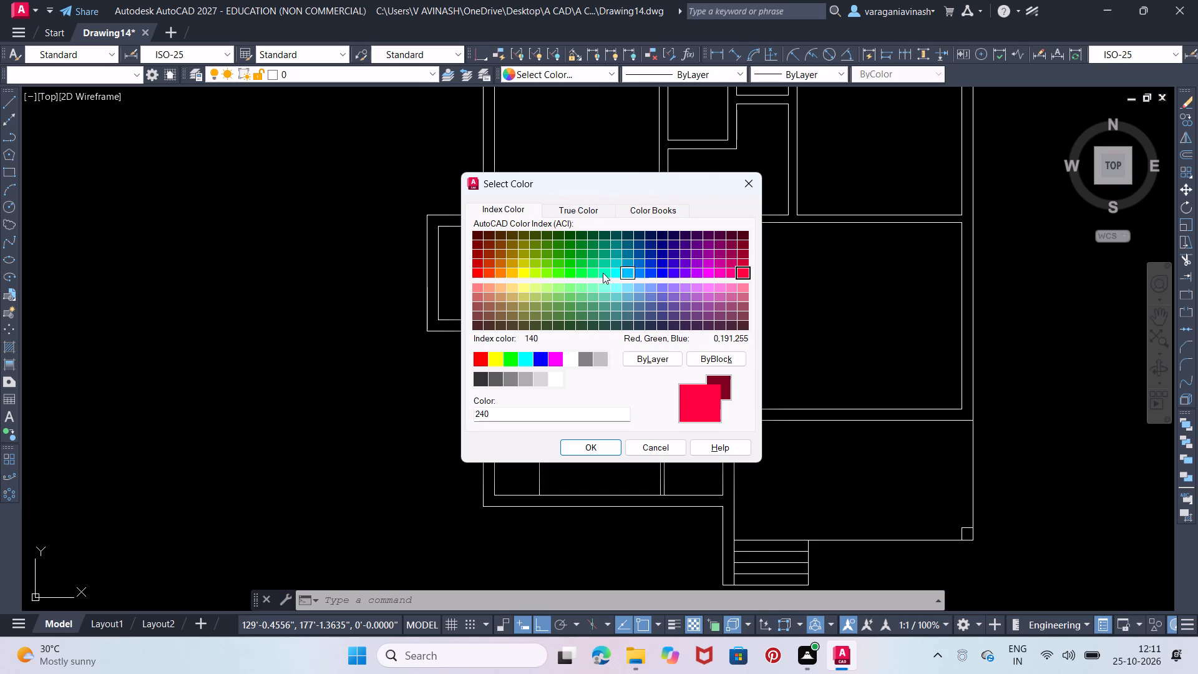
{"action": "left_click", "coordinate": [497, 273]}
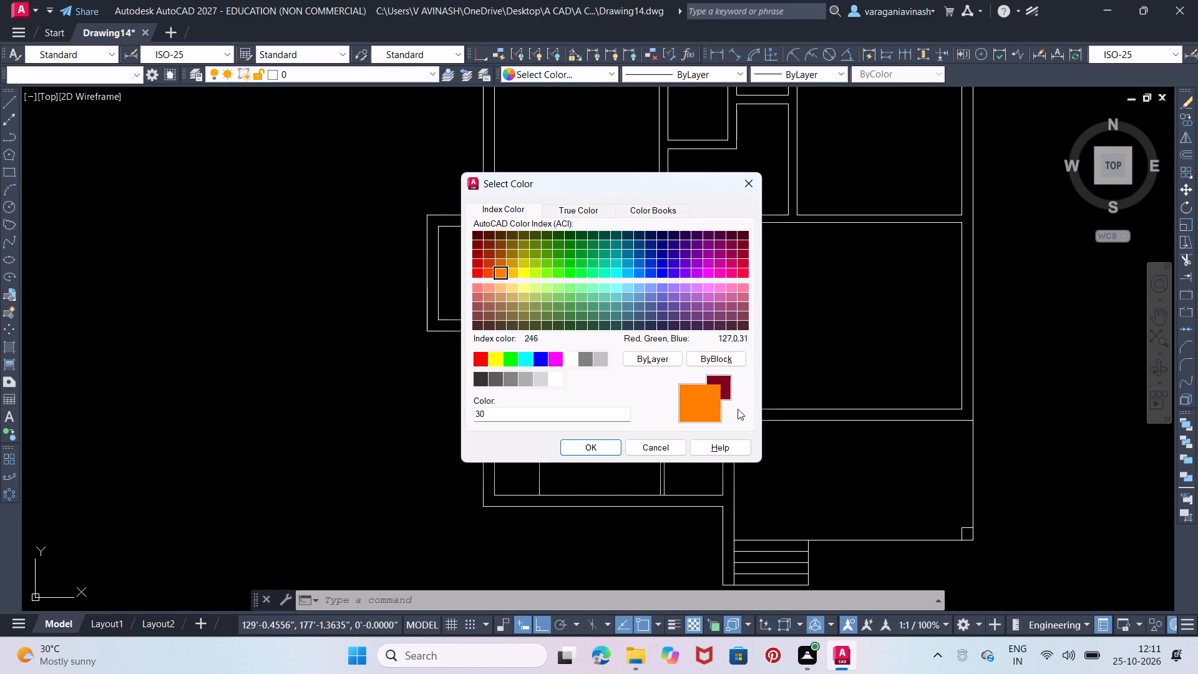
{"action": "left_click", "coordinate": [589, 445]}
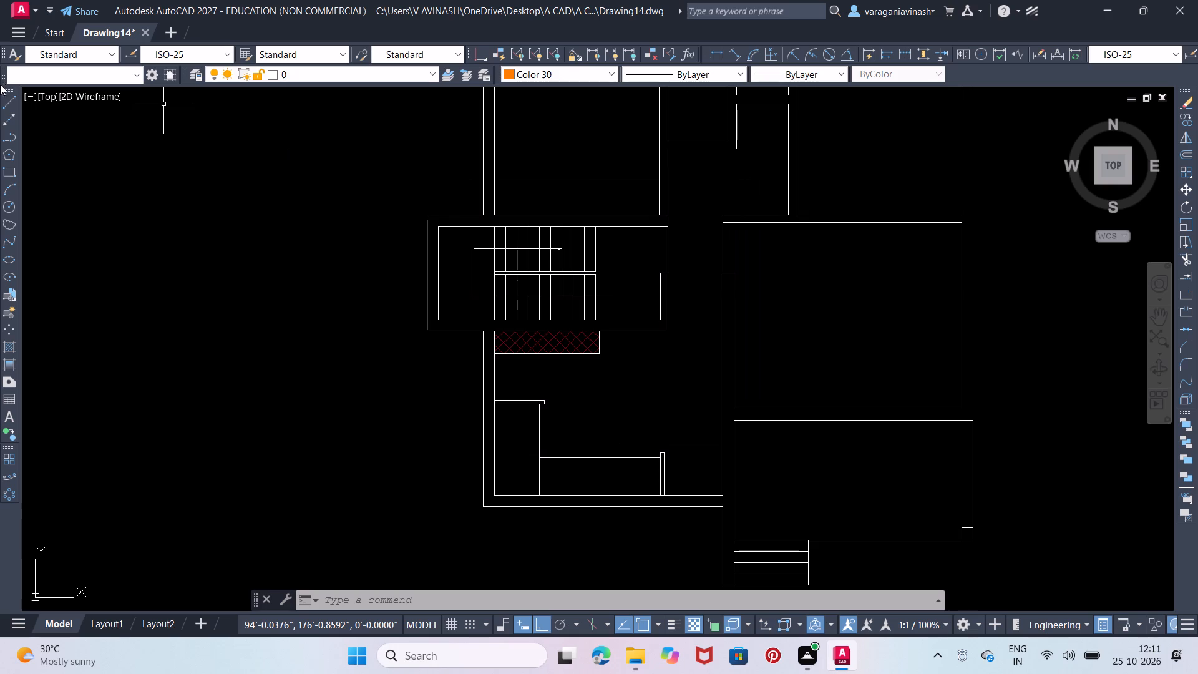
Draw a rectangle about 3' long and 1'-8.6" deep inside the low south-wall rectangle, near its east end.
{"action": "left_click", "coordinate": [12, 95]}
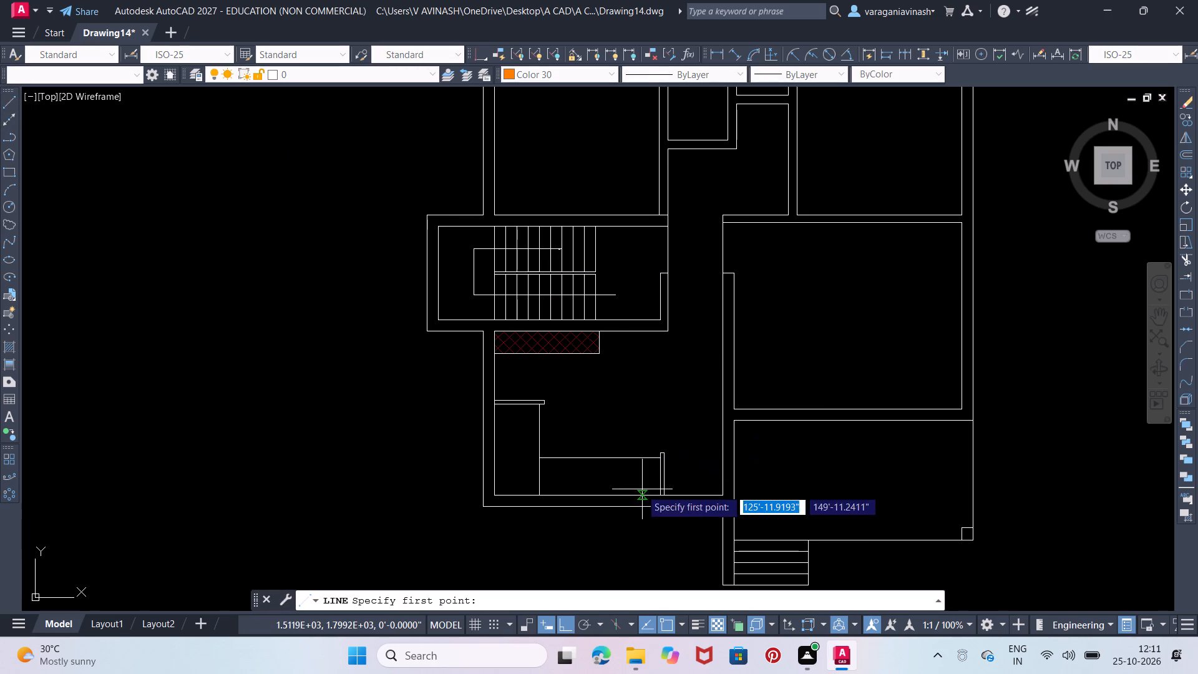
{"action": "middle_click_drag", "start_coordinate": [640, 489], "coordinate": [588, 393]}
{"action": "scroll", "coordinate": [630, 377], "scroll_direction": "up", "scroll_amount": 2}
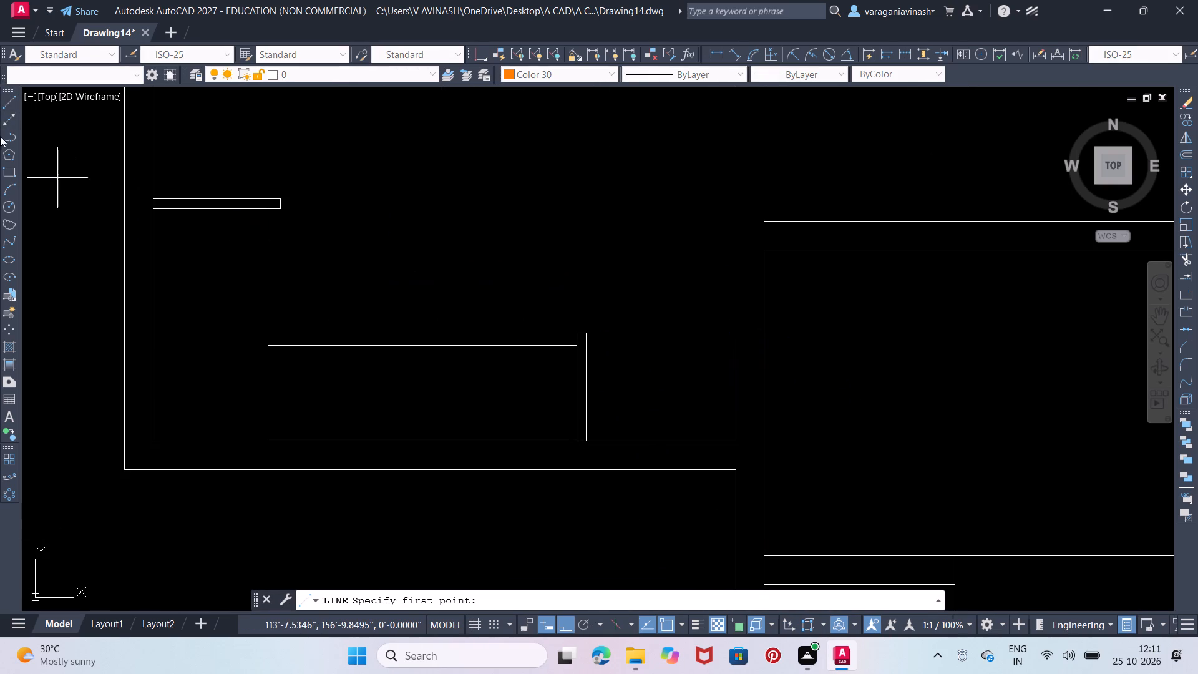
{"action": "left_click", "coordinate": [6, 166]}
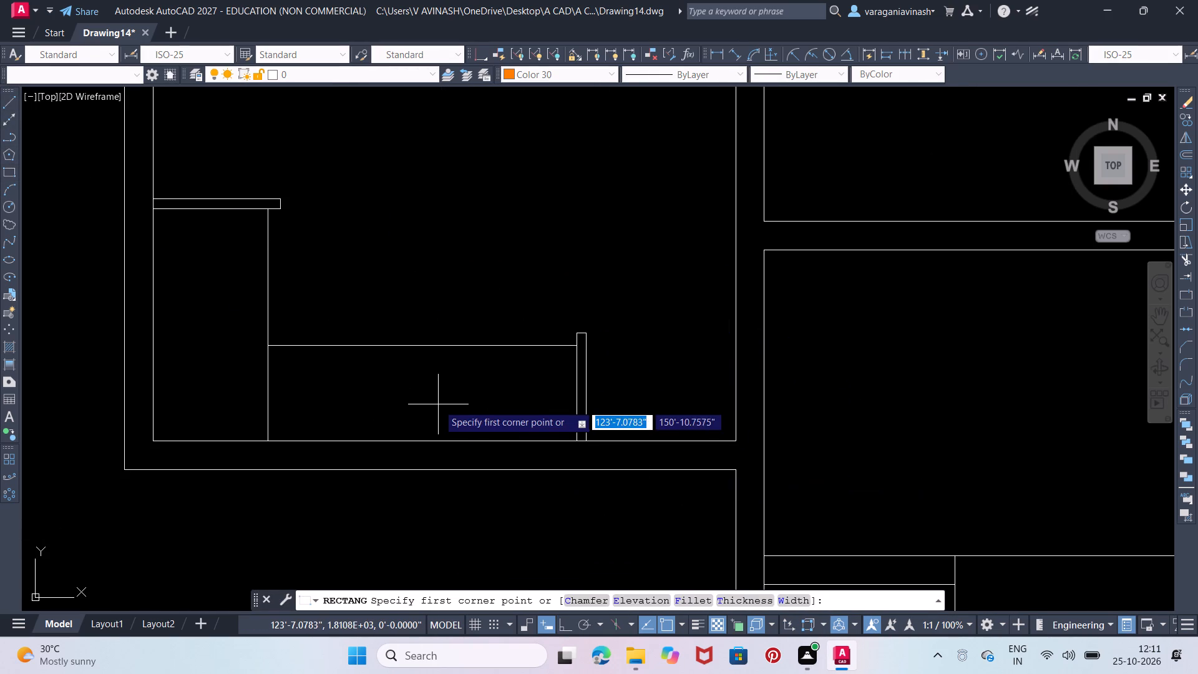
{"action": "scroll", "coordinate": [438, 404], "scroll_direction": "up", "scroll_amount": 1}
{"action": "middle_click_drag", "start_coordinate": [502, 389], "coordinate": [709, 454]}
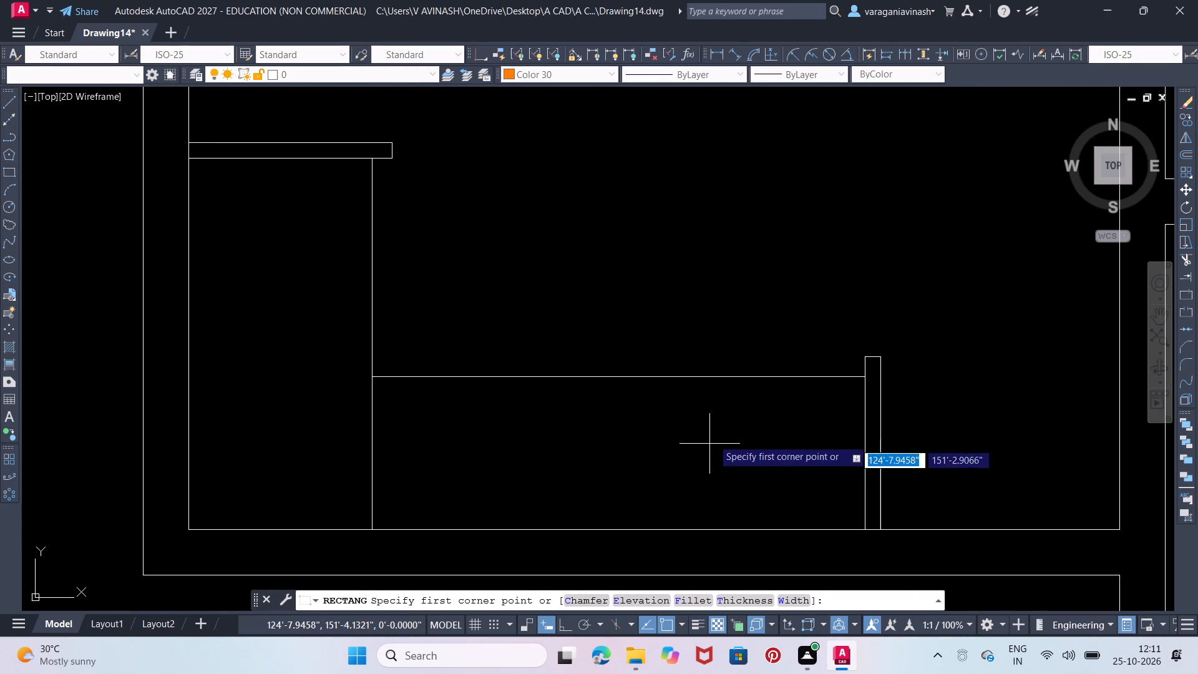
{"action": "left_click", "coordinate": [819, 517]}
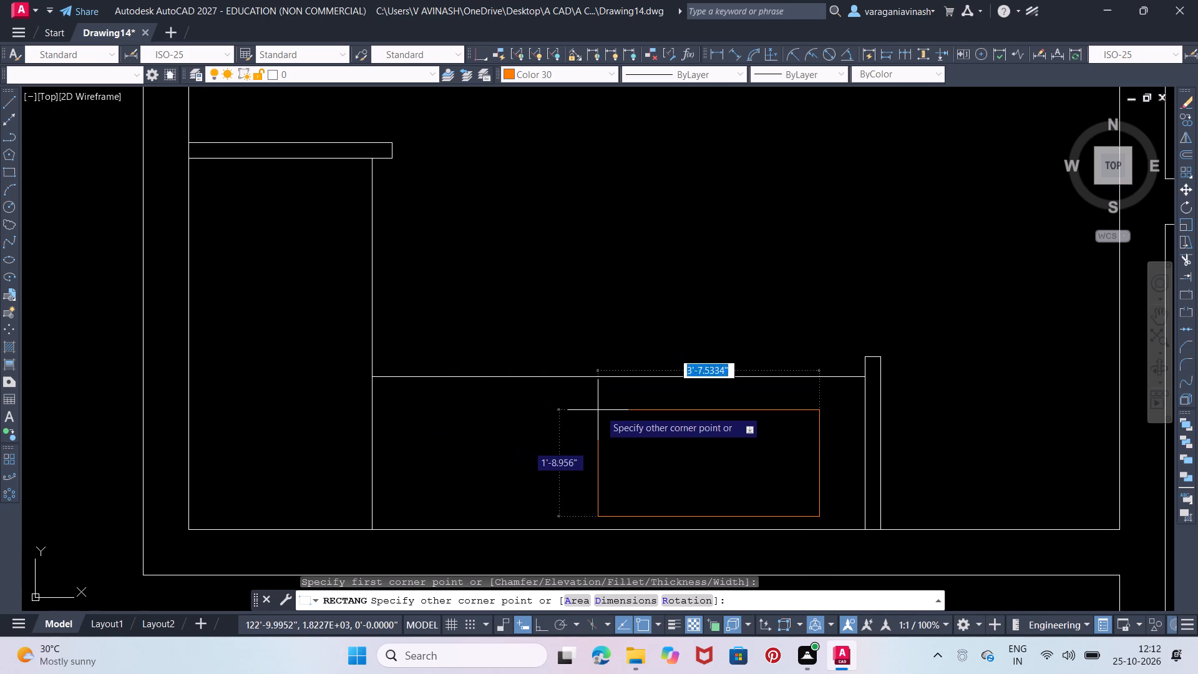
{"action": "left_click", "coordinate": [635, 412]}
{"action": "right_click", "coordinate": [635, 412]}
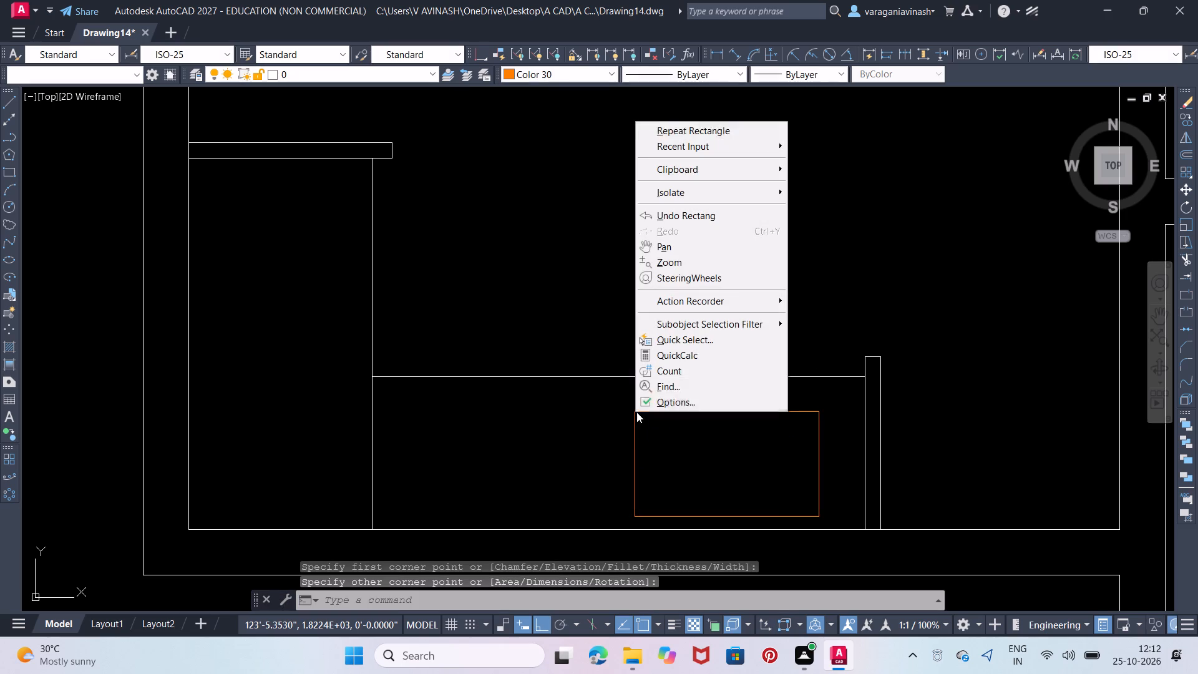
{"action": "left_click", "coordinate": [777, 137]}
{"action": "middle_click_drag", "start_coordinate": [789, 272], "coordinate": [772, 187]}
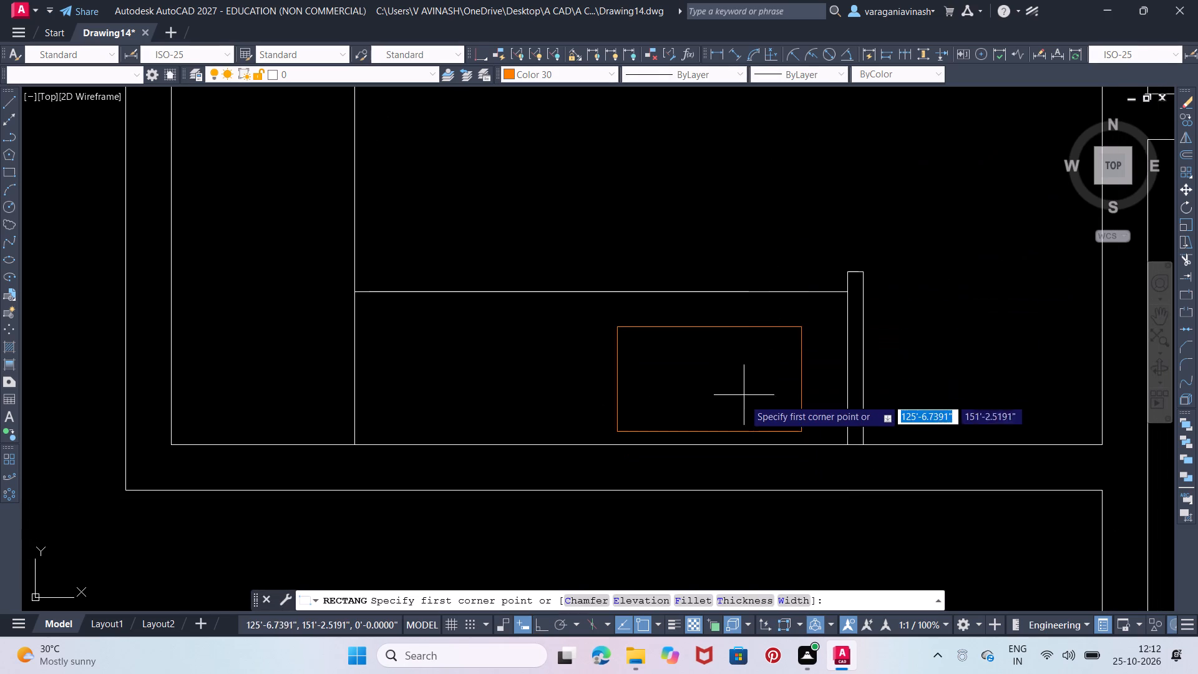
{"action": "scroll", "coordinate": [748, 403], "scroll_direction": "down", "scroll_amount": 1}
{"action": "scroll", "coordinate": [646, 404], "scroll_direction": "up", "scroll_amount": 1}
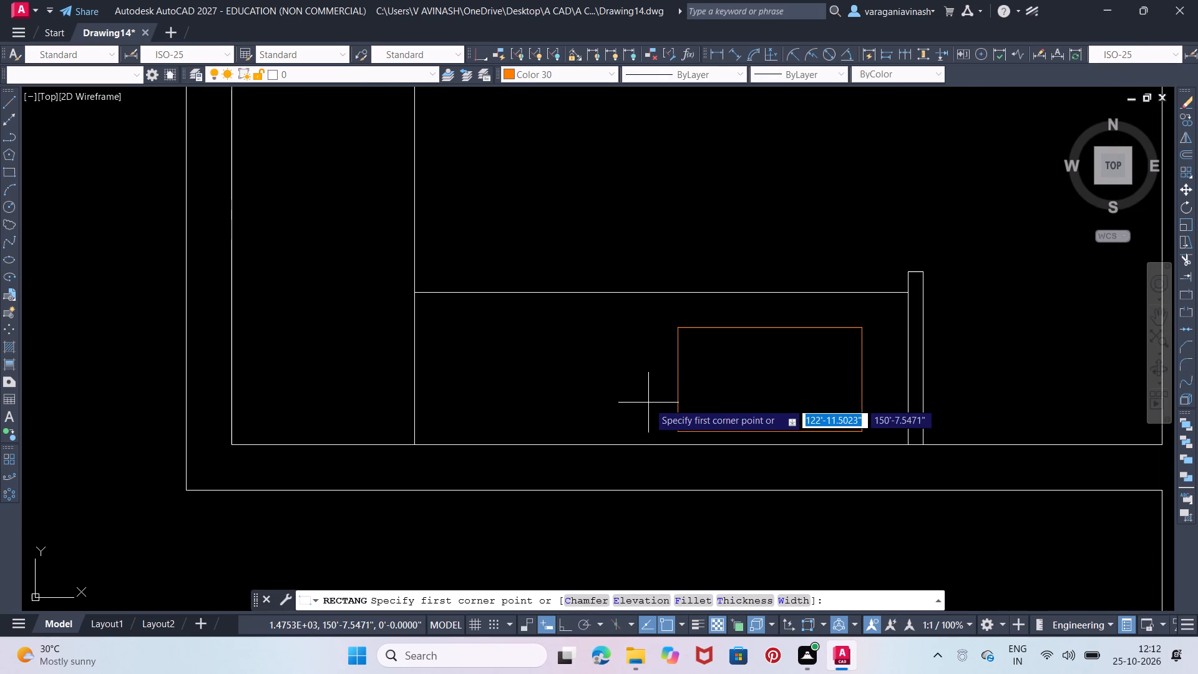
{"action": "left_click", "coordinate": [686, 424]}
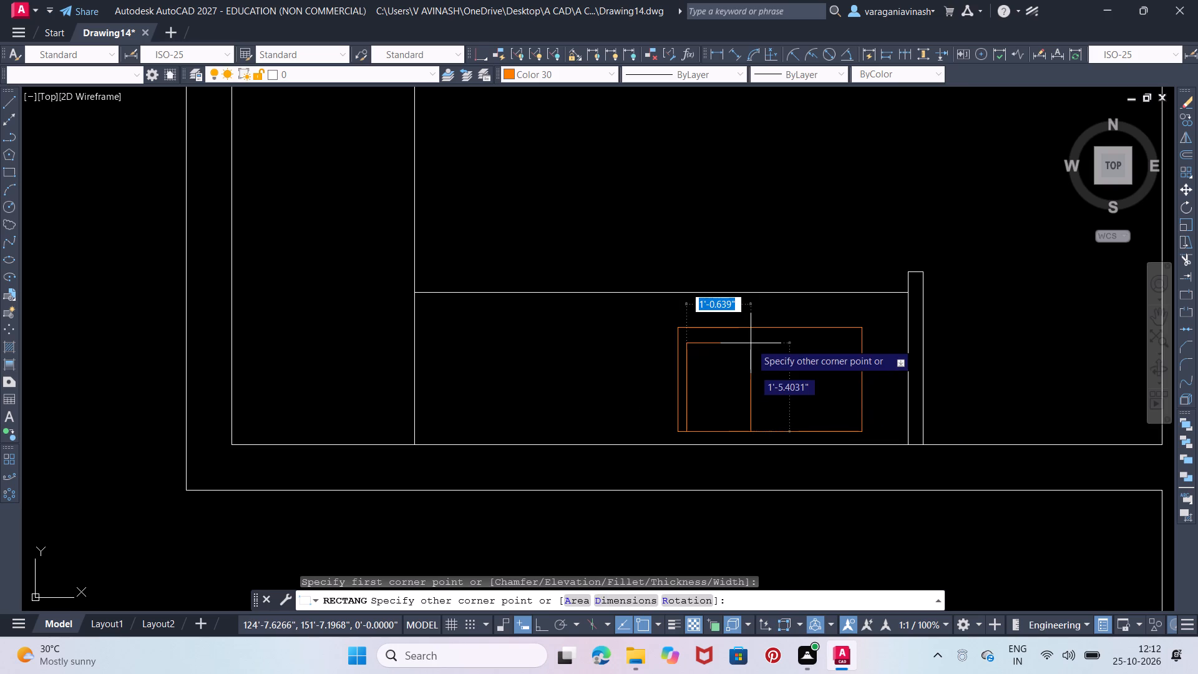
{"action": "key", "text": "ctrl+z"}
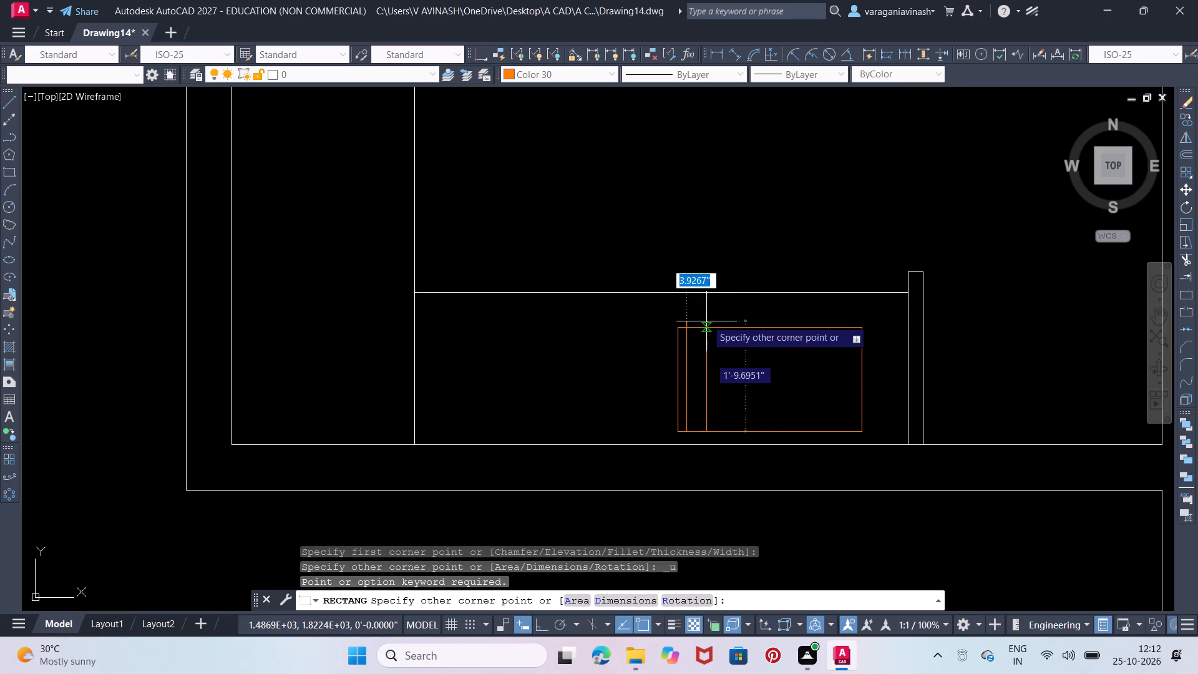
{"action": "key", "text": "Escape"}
Draw a rectangle about 1'-1.6" wide and 1'-6.2" deep inside the west part of the orange fixture outline.
{"action": "right_click", "coordinate": [708, 320]}
{"action": "left_click", "coordinate": [743, 330]}
{"action": "scroll", "coordinate": [726, 403], "scroll_direction": "up", "scroll_amount": 1}
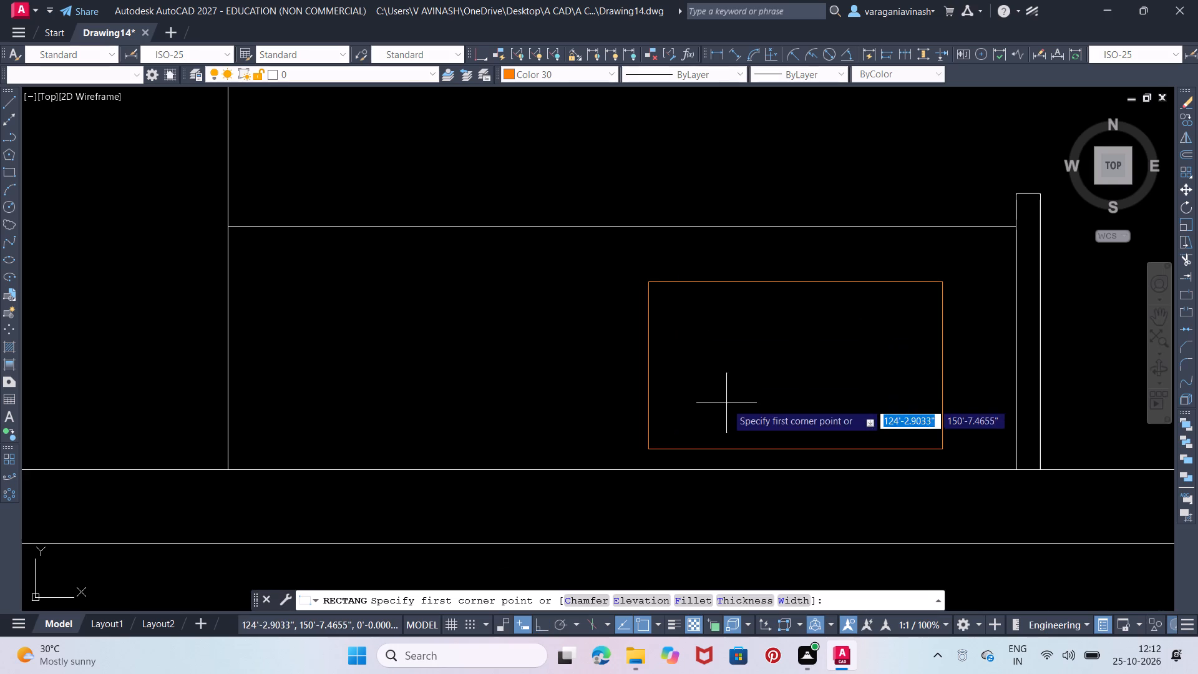
{"action": "scroll", "coordinate": [900, 404], "scroll_direction": "up", "scroll_amount": 1}
{"action": "middle_click_drag", "start_coordinate": [849, 404], "coordinate": [747, 405]}
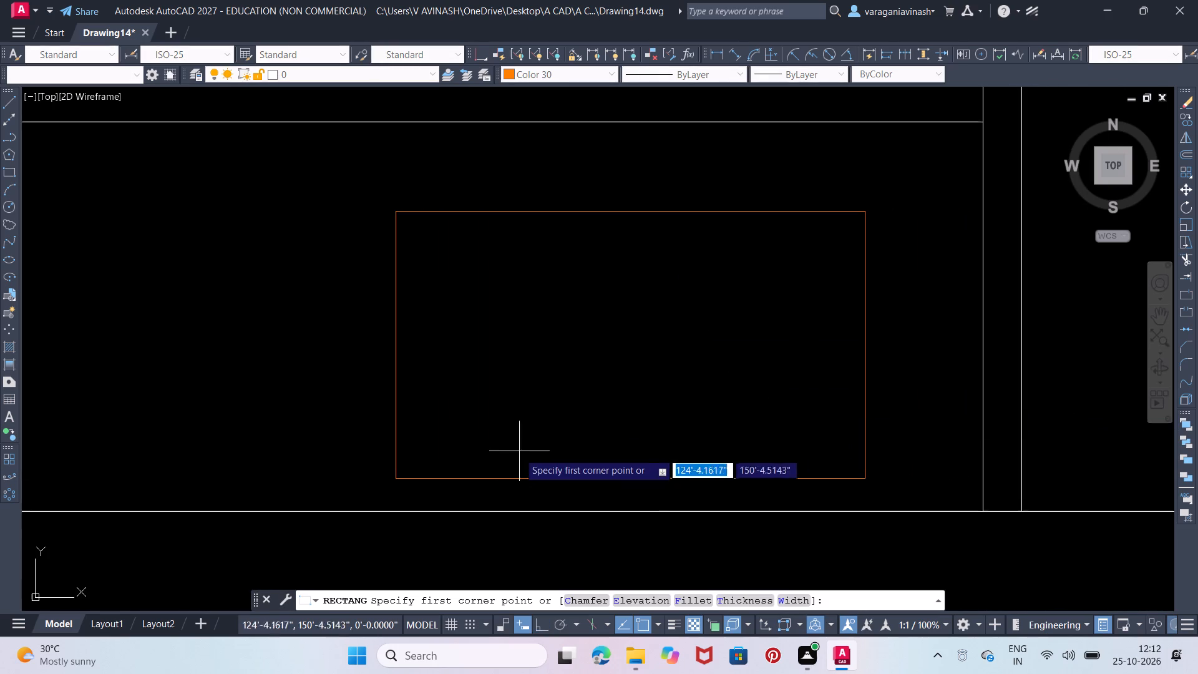
{"action": "left_click", "coordinate": [411, 466]}
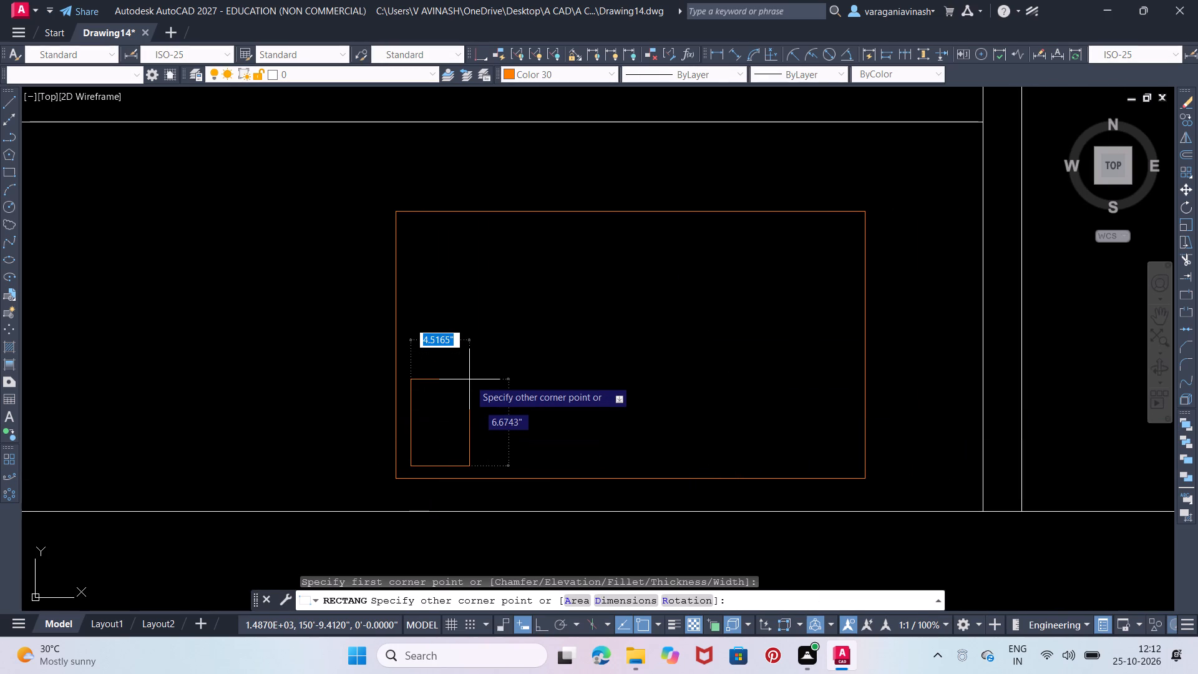
{"action": "left_click", "coordinate": [588, 229]}
Draw a narrow rectangle about 3.7" wide and 1'-6.2" deep just east of the first inner rectangle.
{"action": "right_click", "coordinate": [588, 229]}
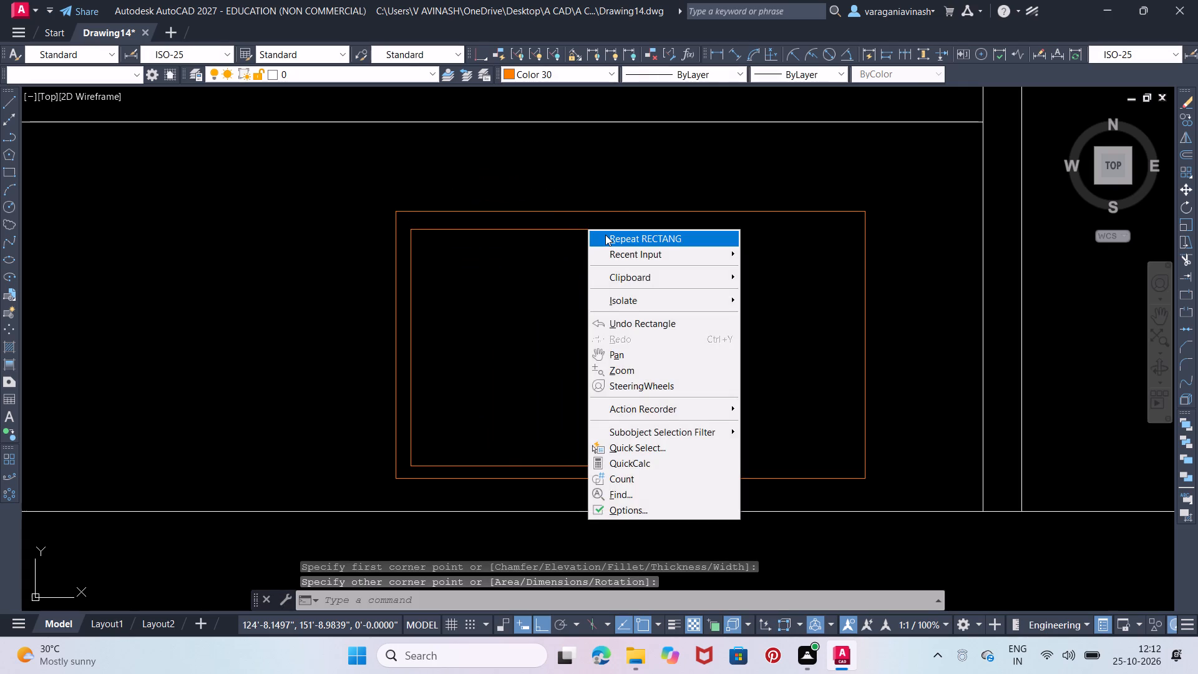
{"action": "left_click", "coordinate": [605, 235]}
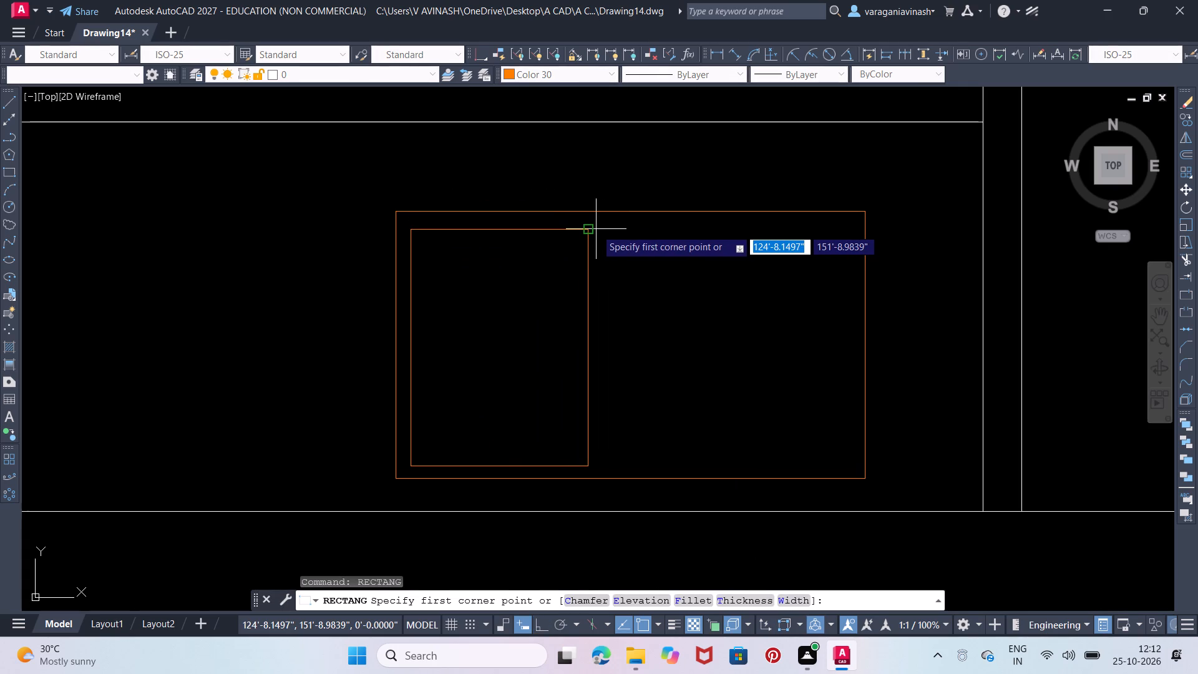
{"action": "left_click", "coordinate": [597, 230]}
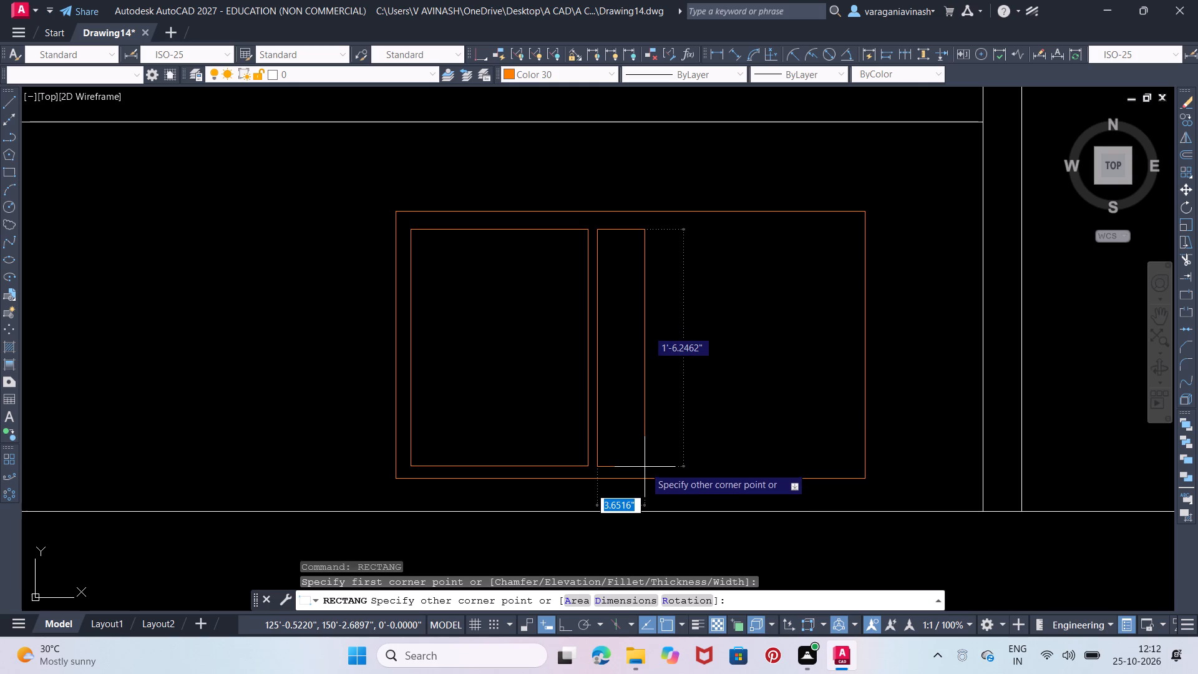
{"action": "left_click", "coordinate": [645, 467]}
Draw a rectangle about 1'-3.5" wide and 1'-6" deep inside the outline, east of the narrow rectangle.
{"action": "right_click", "coordinate": [645, 467]}
{"action": "left_click", "coordinate": [762, 185]}
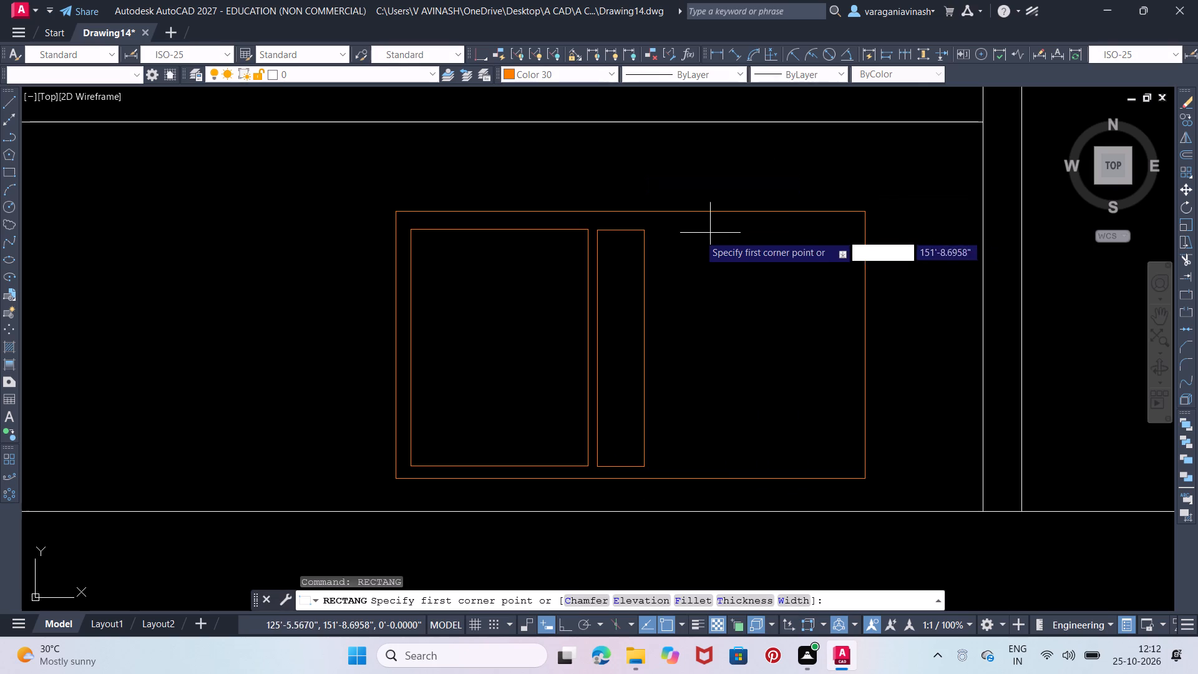
{"action": "left_click", "coordinate": [653, 231]}
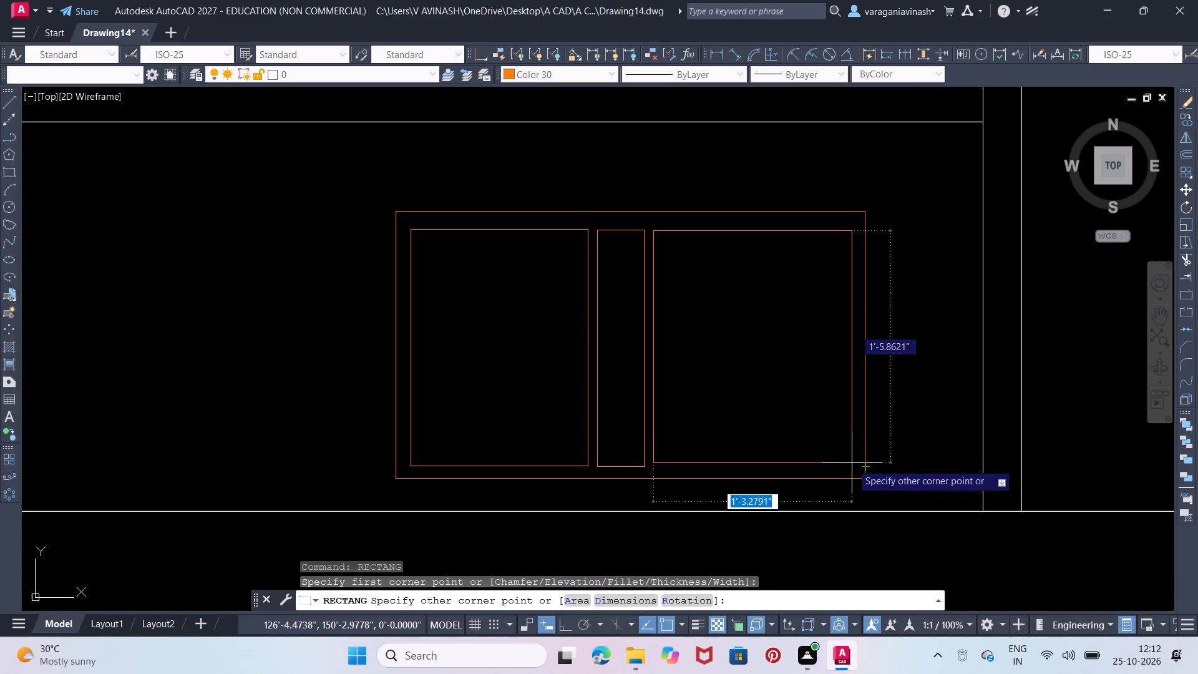
{"action": "left_click", "coordinate": [855, 465]}
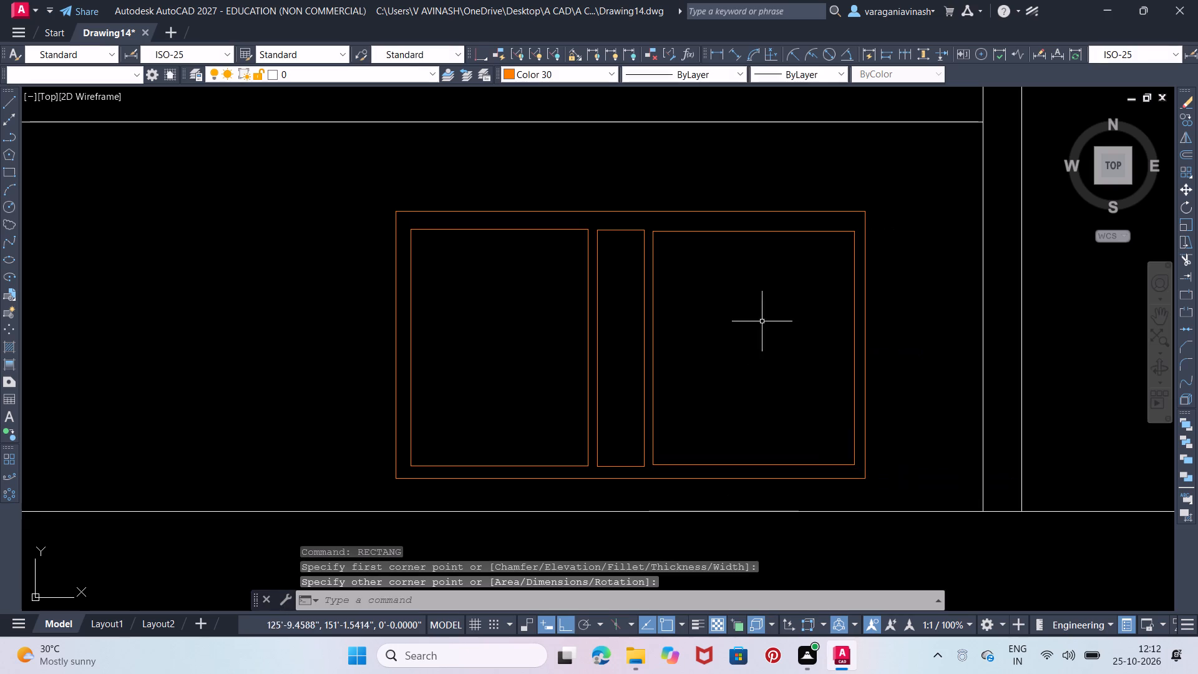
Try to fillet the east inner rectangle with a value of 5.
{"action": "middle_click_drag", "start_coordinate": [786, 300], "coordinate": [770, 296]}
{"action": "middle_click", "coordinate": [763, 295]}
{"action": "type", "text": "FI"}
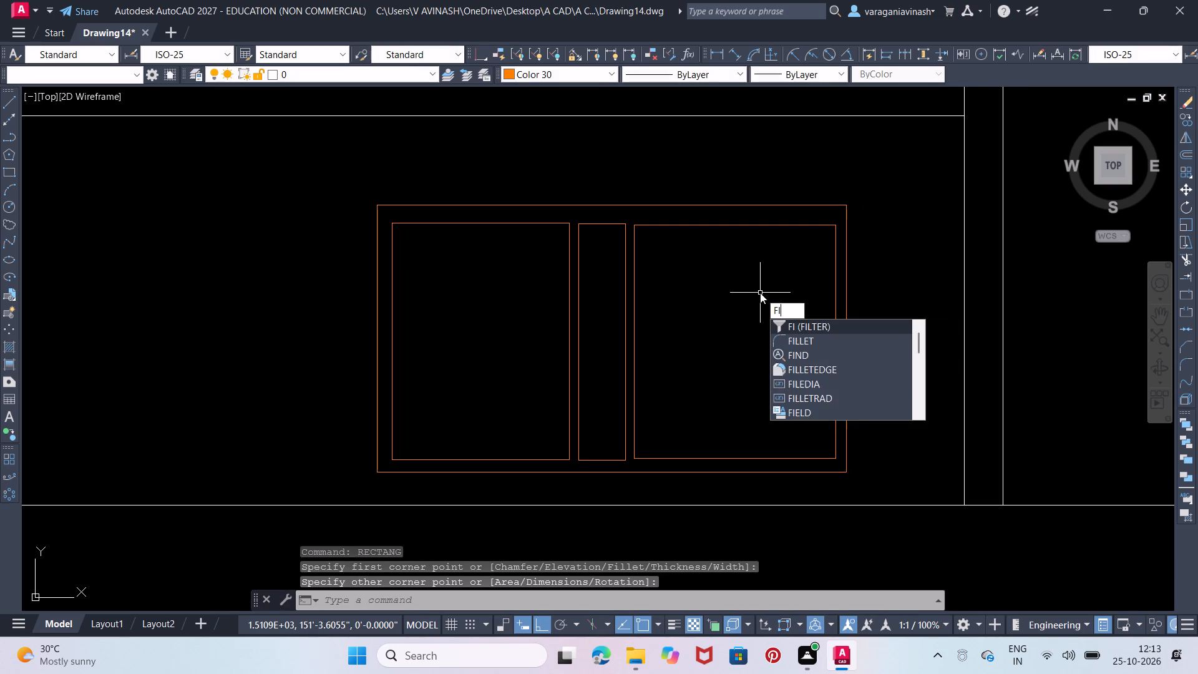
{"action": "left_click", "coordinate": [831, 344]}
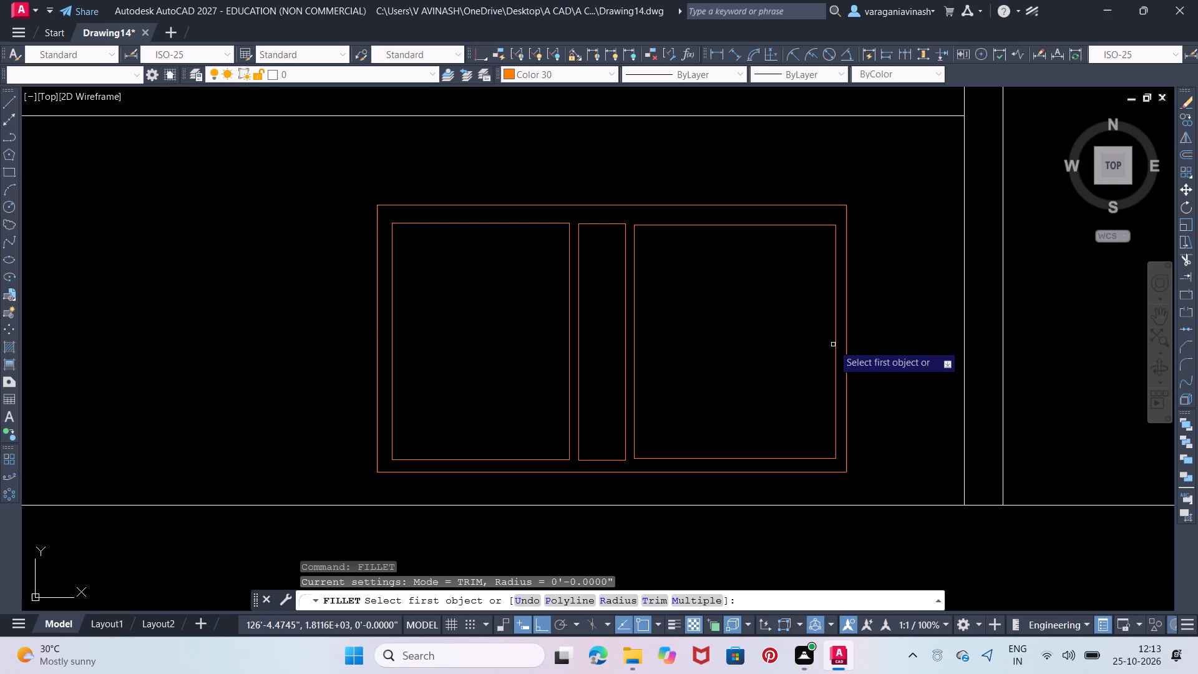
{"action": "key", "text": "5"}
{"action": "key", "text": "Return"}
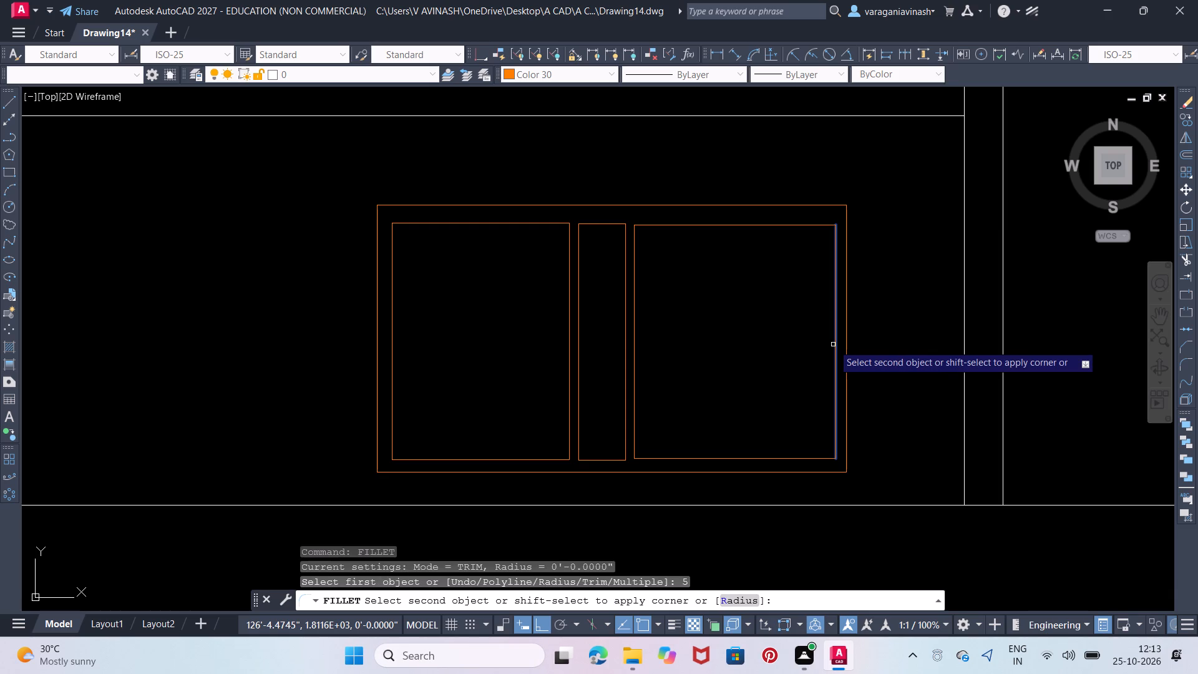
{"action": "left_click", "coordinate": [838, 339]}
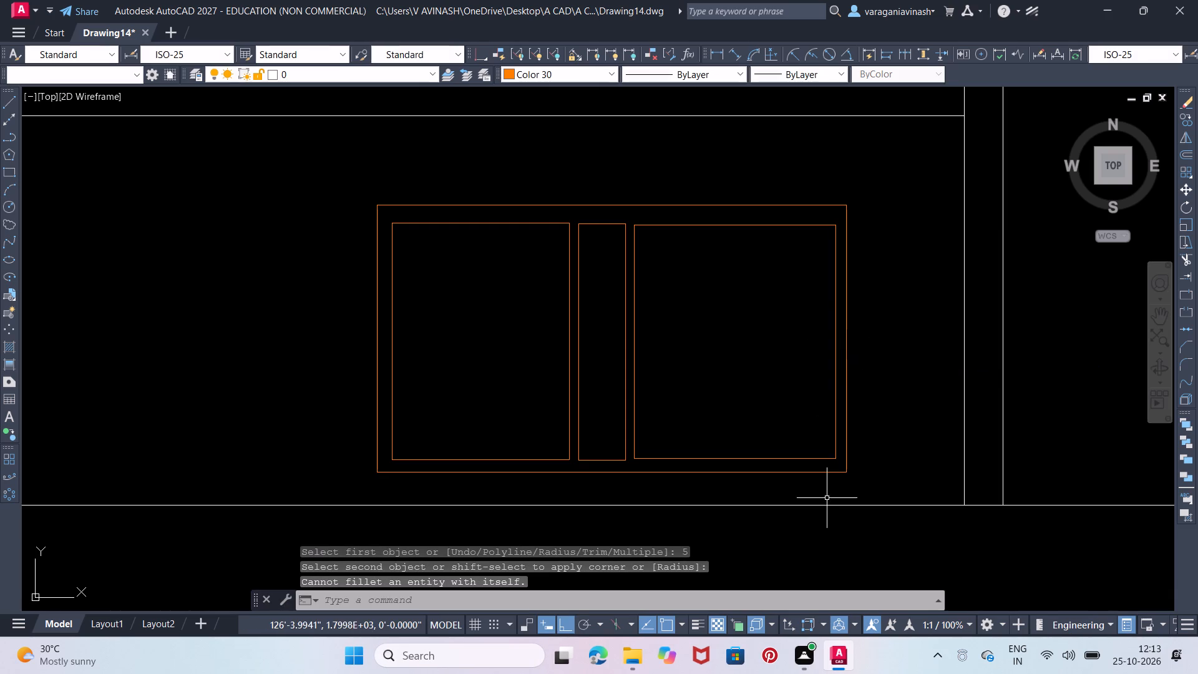
Fillet the southeast corner of the east inner rectangle with a 5" radius.
{"action": "right_click", "coordinate": [821, 457]}
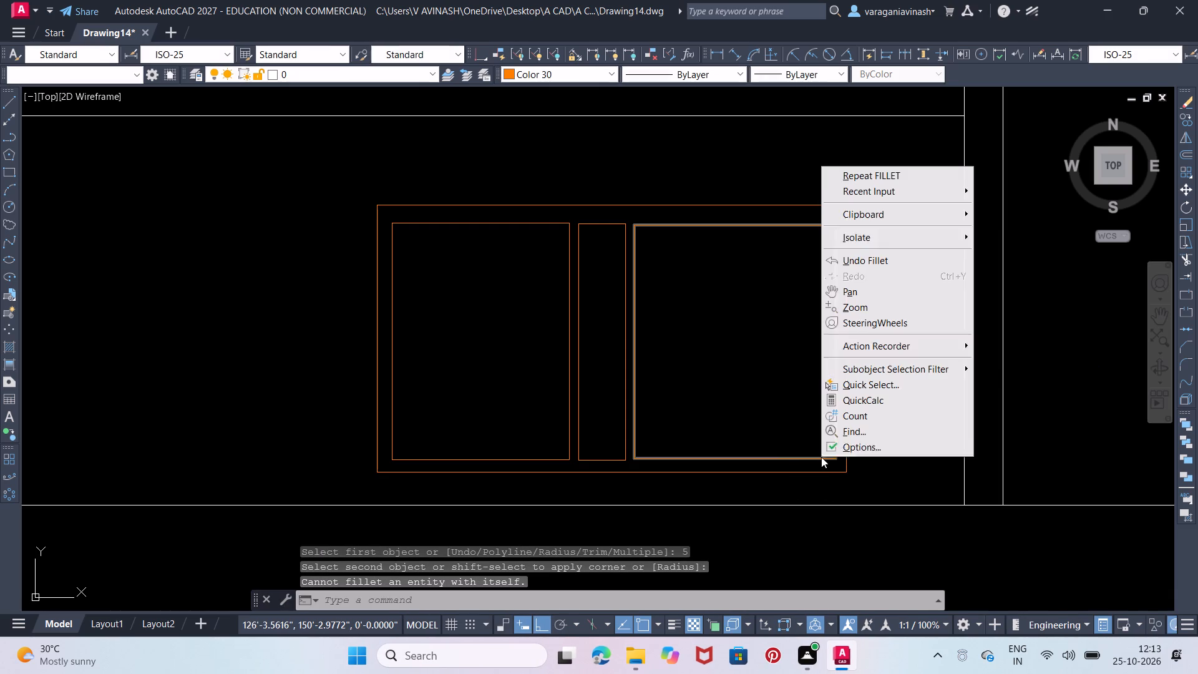
{"action": "left_click", "coordinate": [931, 178]}
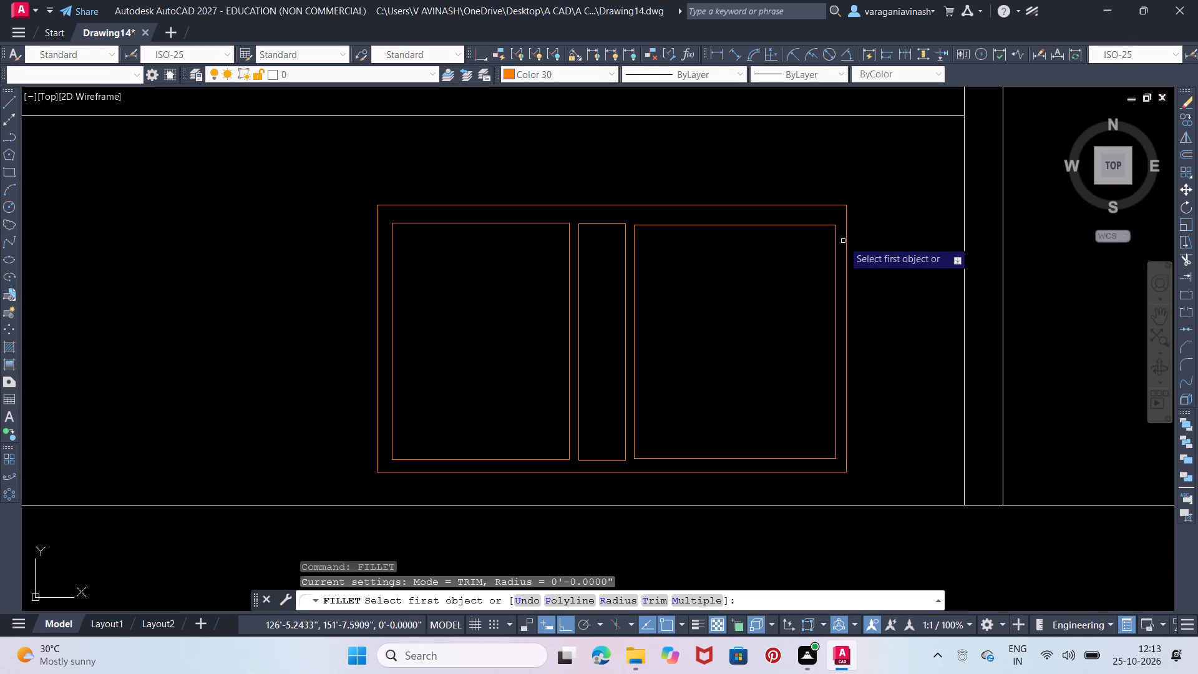
{"action": "key", "text": "r"}
{"action": "key", "text": "Return"}
{"action": "key", "text": "5"}
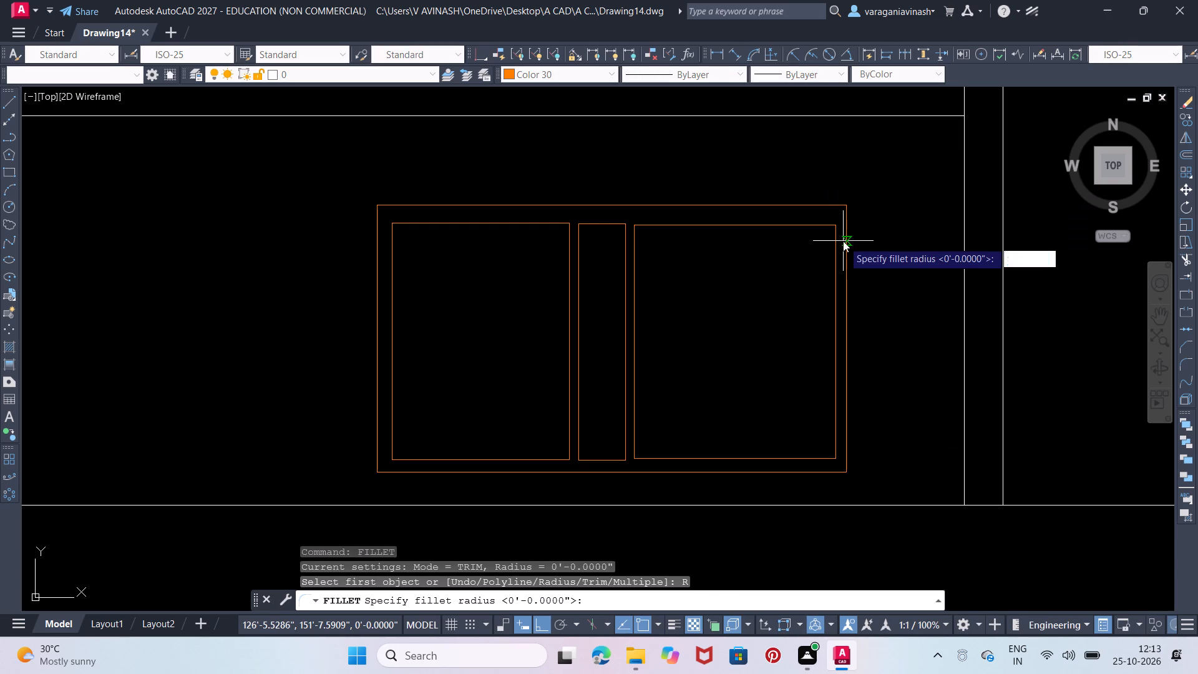
{"action": "key", "text": "Return"}
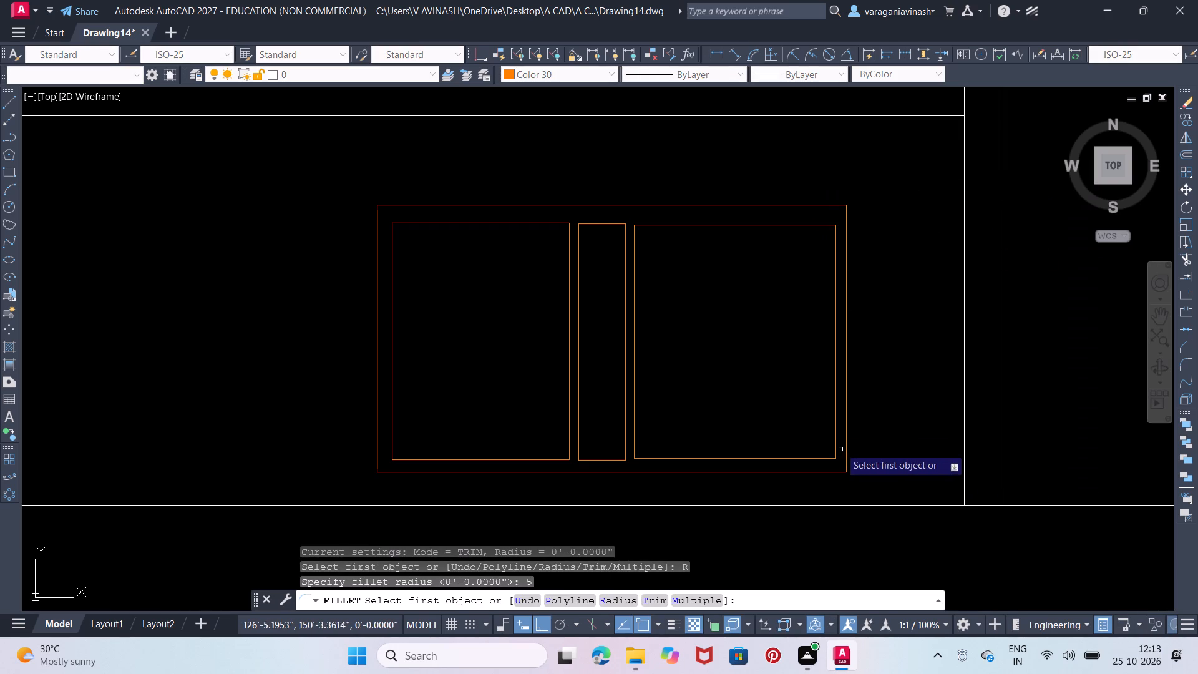
{"action": "left_click", "coordinate": [834, 441]}
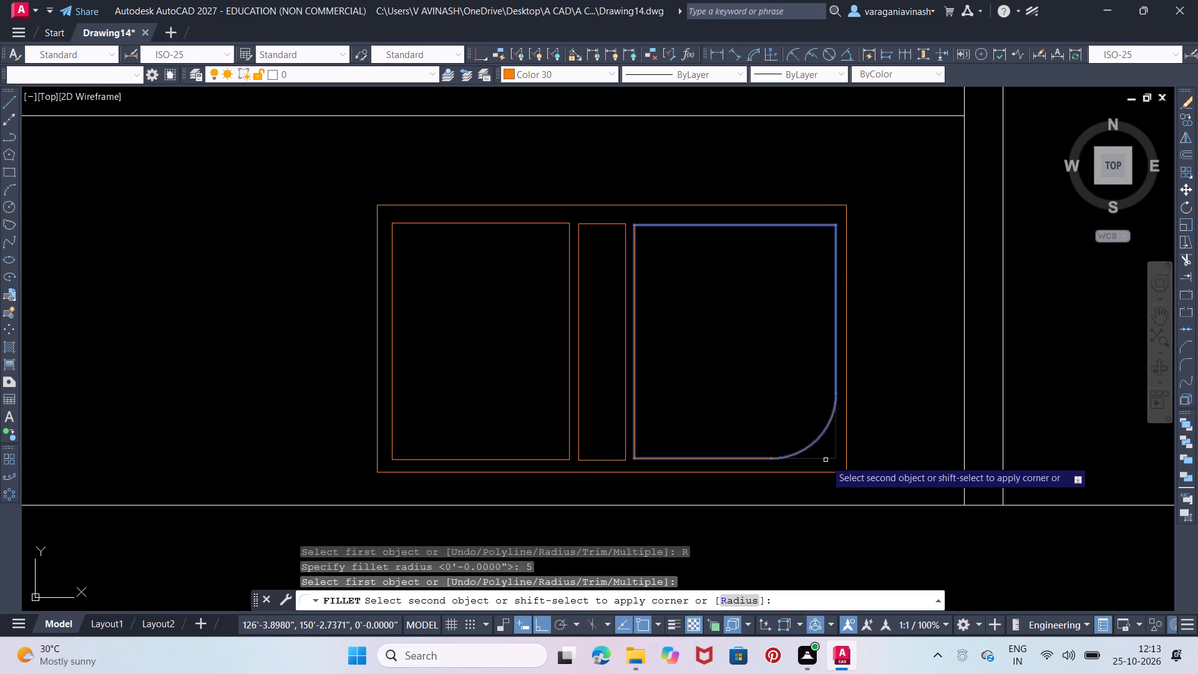
{"action": "left_click", "coordinate": [825, 460]}
Fillet the northwest, northeast and southwest corners of the east inner rectangle with the same 5" radius.
{"action": "right_click", "coordinate": [754, 209]}
{"action": "left_click", "coordinate": [770, 220]}
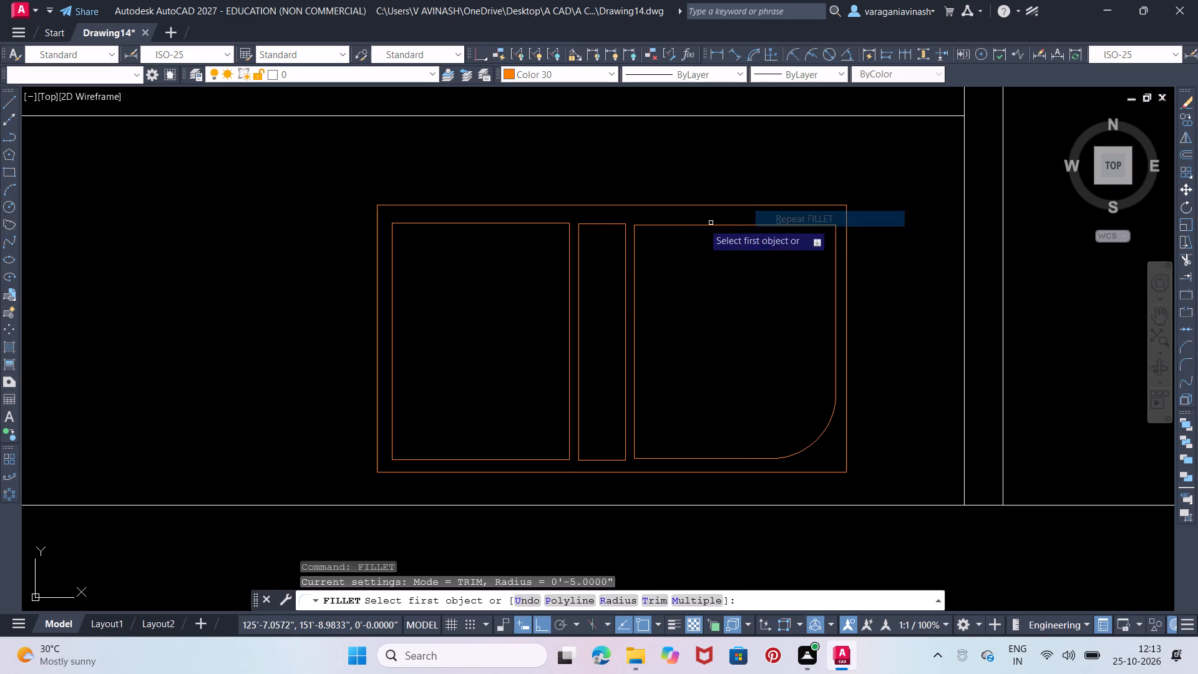
{"action": "left_click", "coordinate": [671, 227]}
{"action": "left_click", "coordinate": [665, 224]}
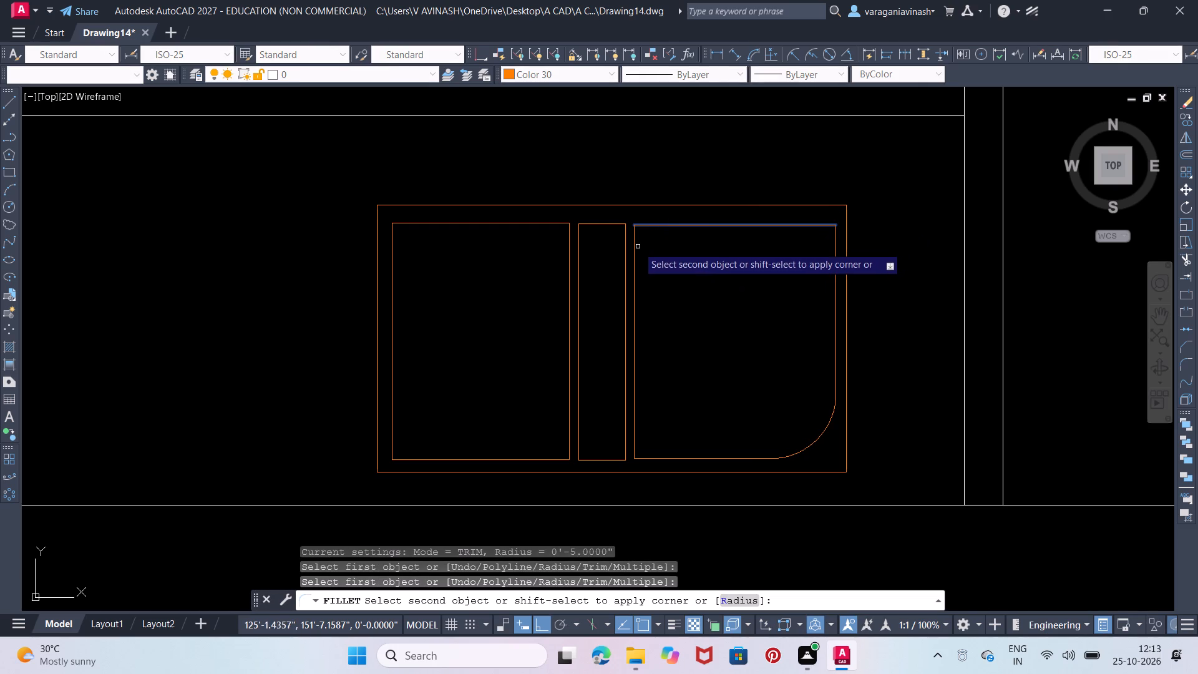
{"action": "left_click", "coordinate": [635, 248]}
{"action": "right_click", "coordinate": [635, 248]}
{"action": "left_click", "coordinate": [661, 265]}
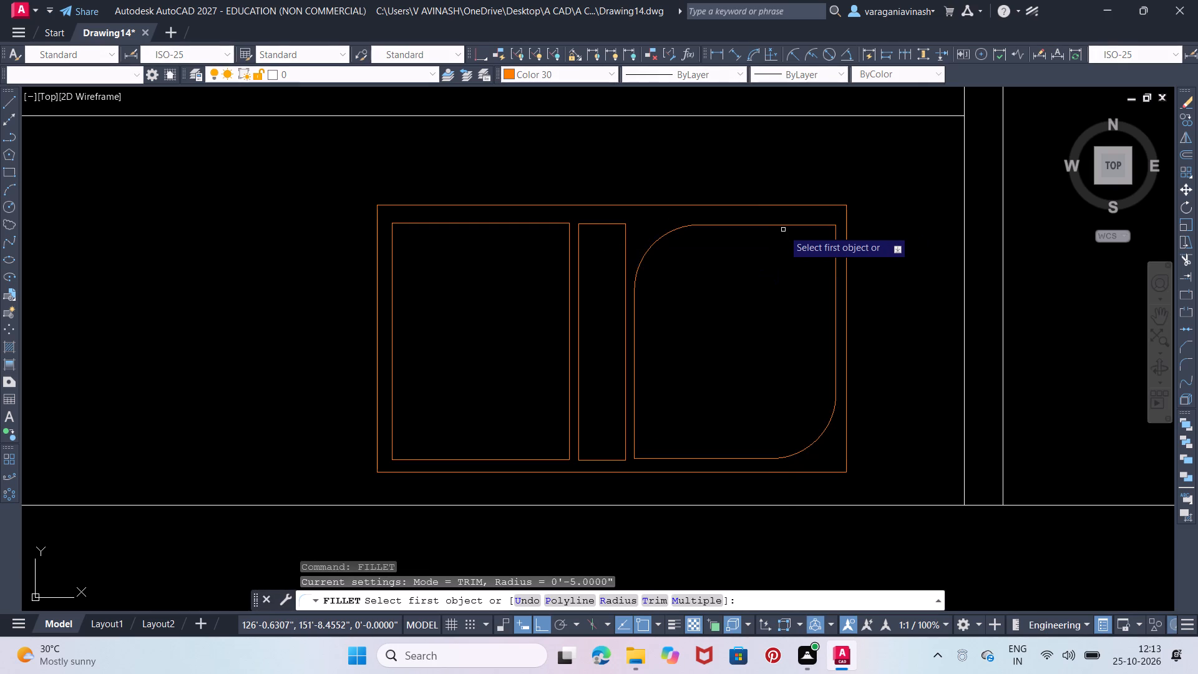
{"action": "left_click", "coordinate": [786, 226]}
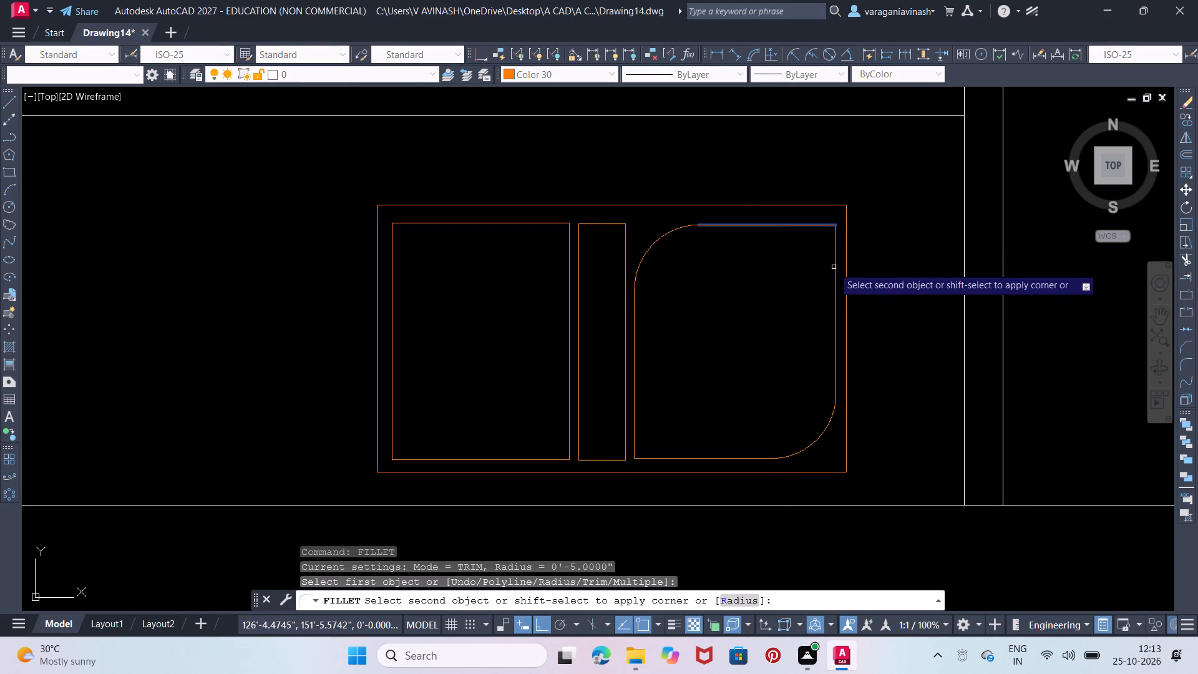
{"action": "left_click", "coordinate": [835, 268]}
{"action": "right_click", "coordinate": [835, 268]}
{"action": "left_click", "coordinate": [840, 276]}
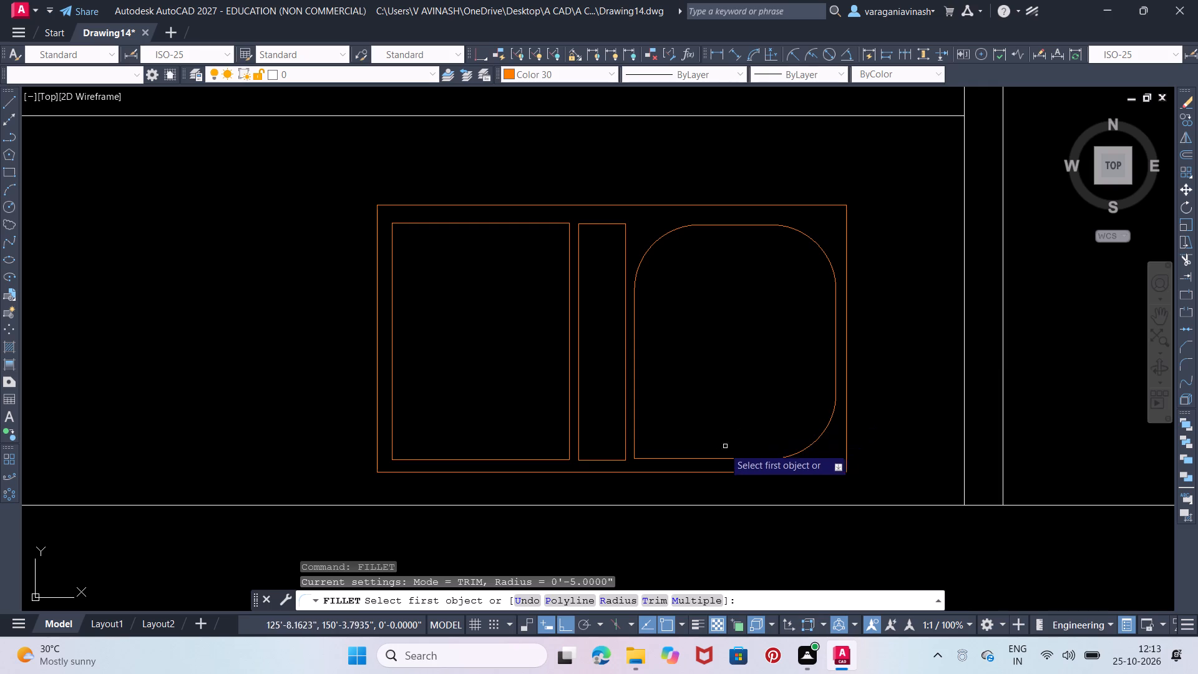
{"action": "left_click", "coordinate": [709, 460]}
{"action": "left_click", "coordinate": [635, 439]}
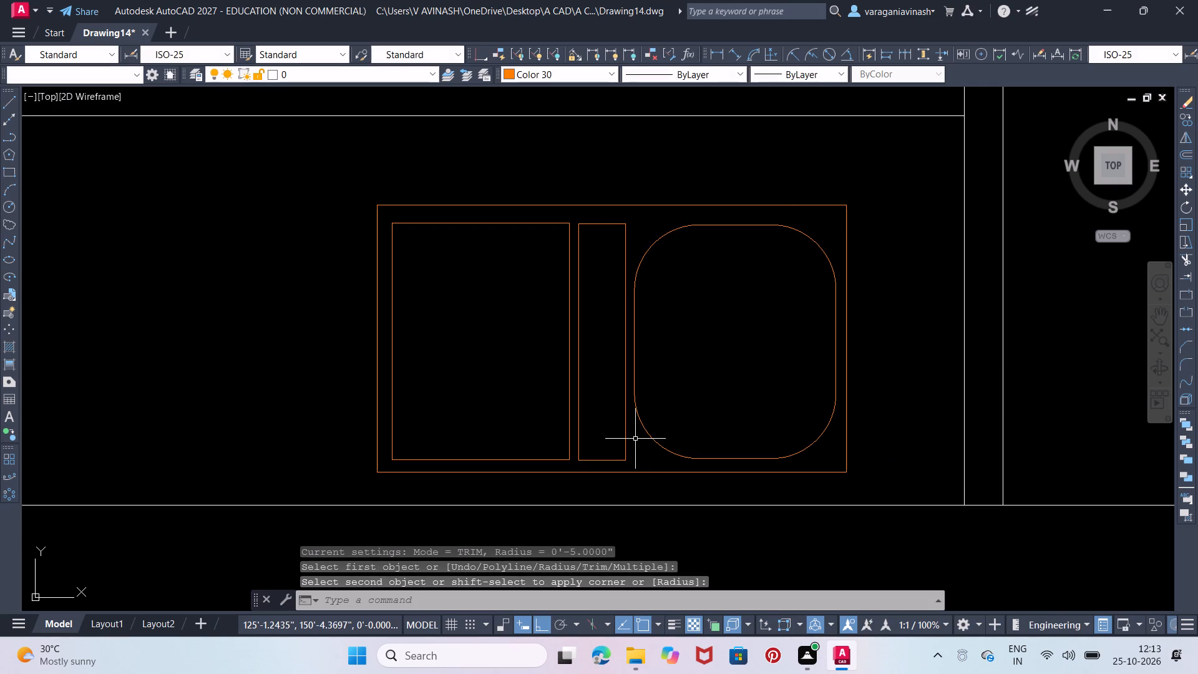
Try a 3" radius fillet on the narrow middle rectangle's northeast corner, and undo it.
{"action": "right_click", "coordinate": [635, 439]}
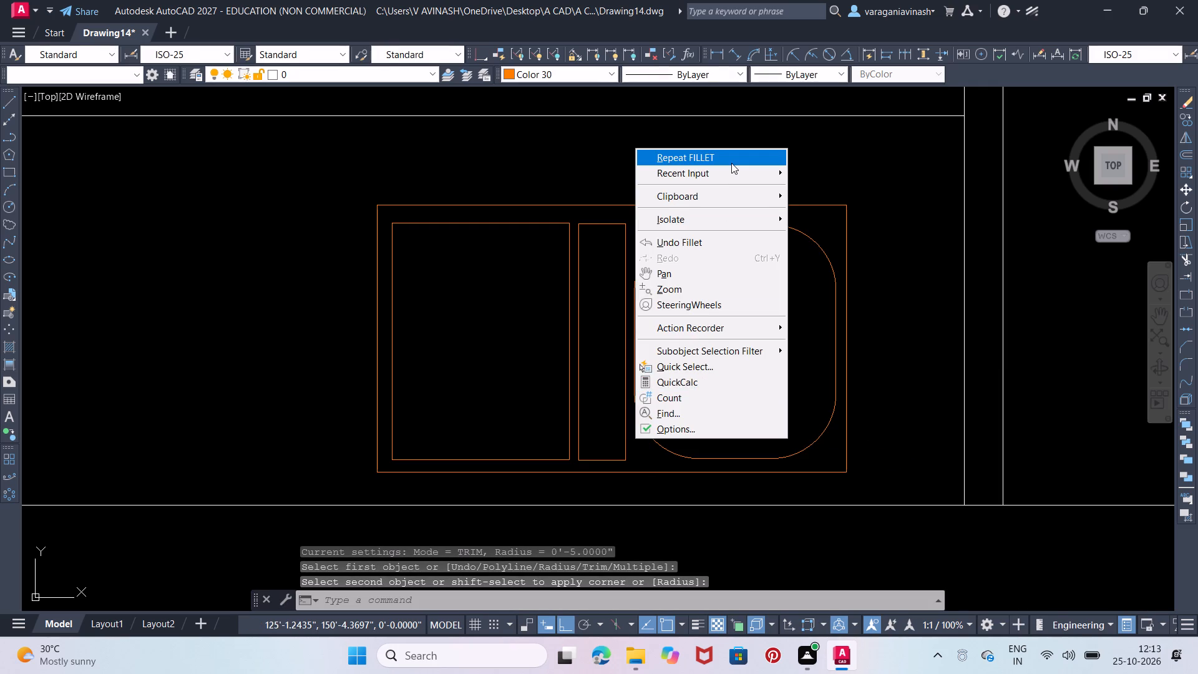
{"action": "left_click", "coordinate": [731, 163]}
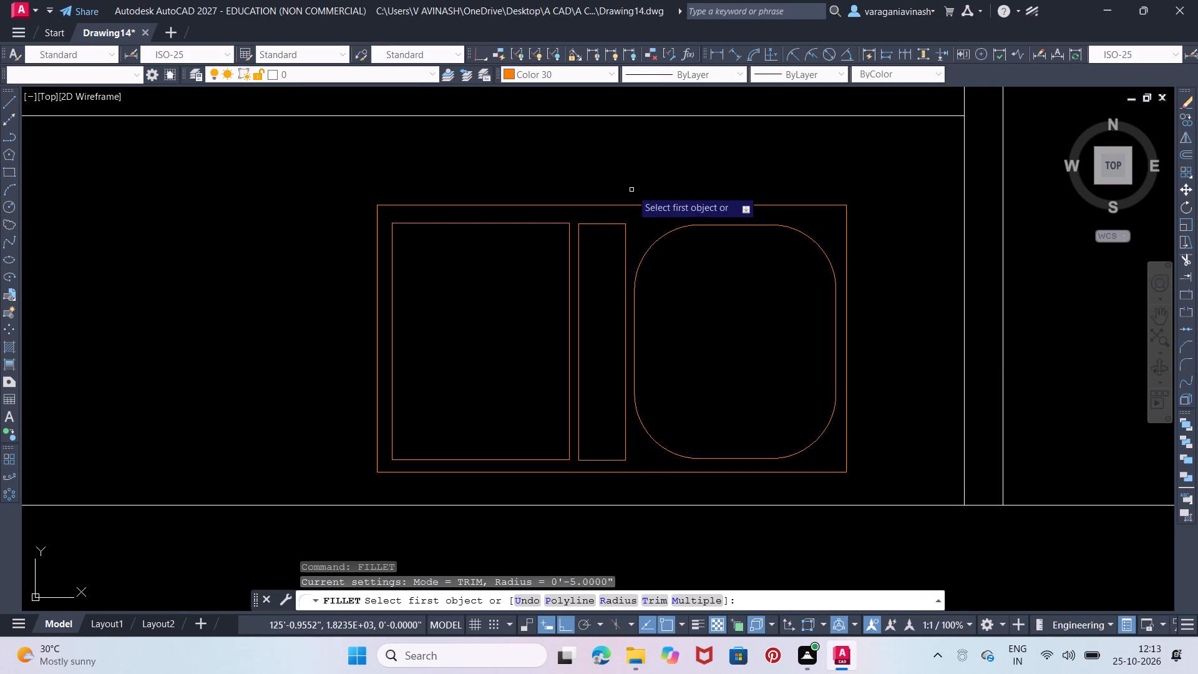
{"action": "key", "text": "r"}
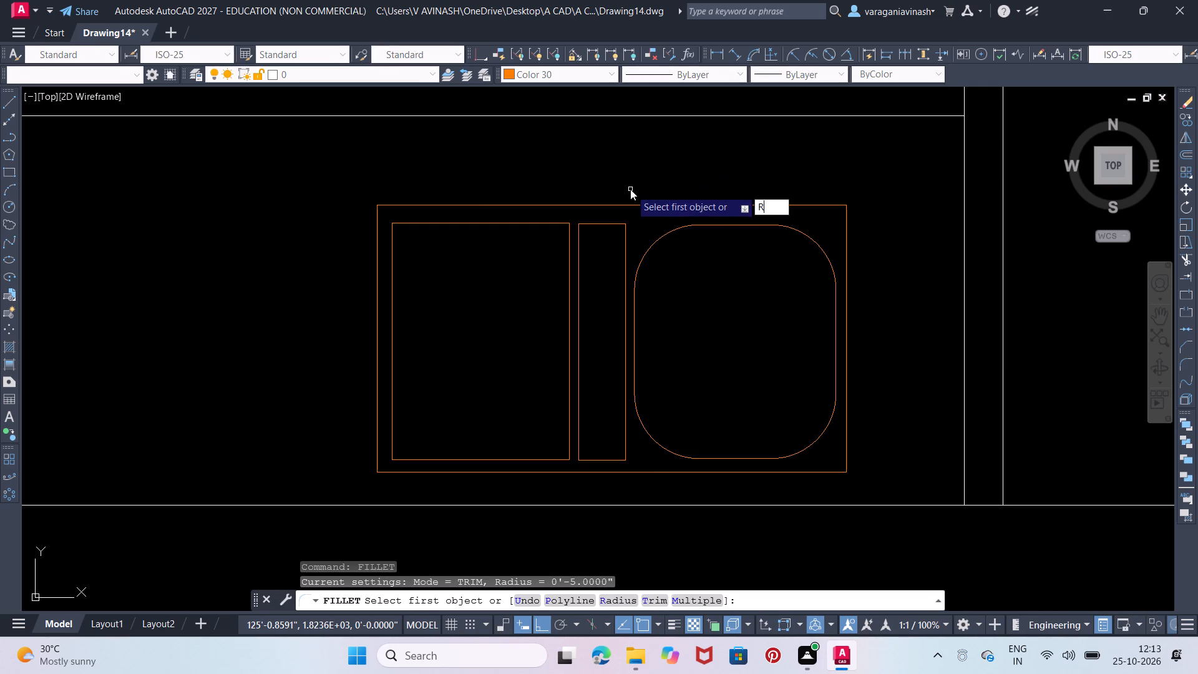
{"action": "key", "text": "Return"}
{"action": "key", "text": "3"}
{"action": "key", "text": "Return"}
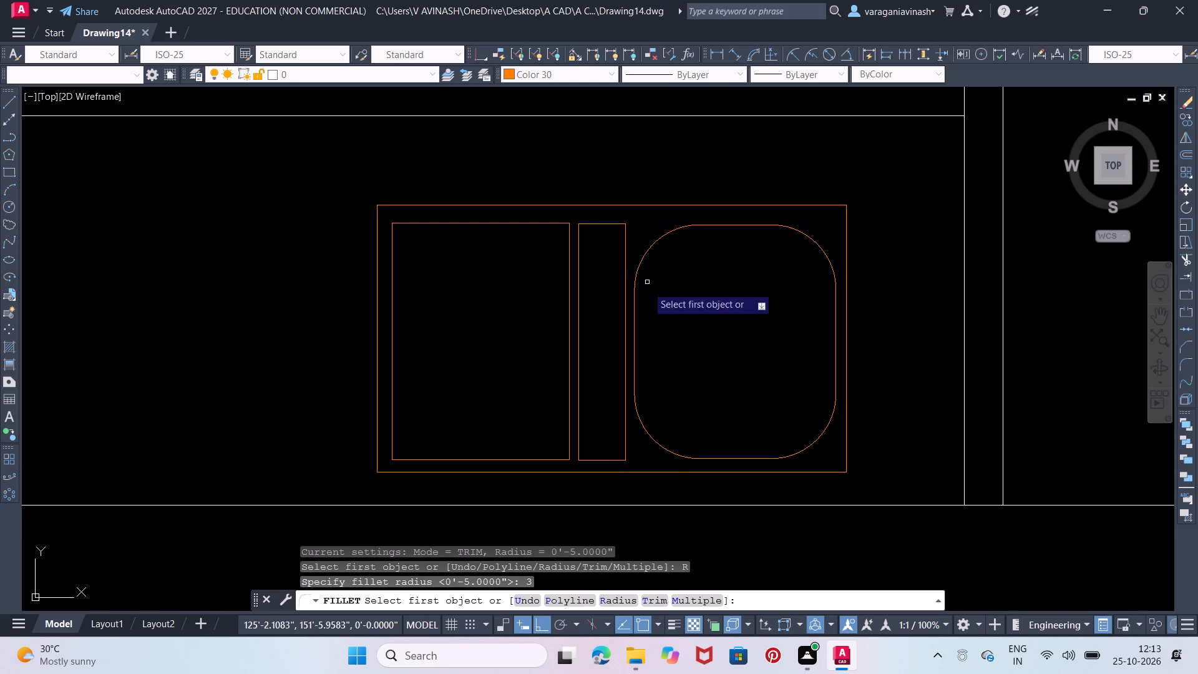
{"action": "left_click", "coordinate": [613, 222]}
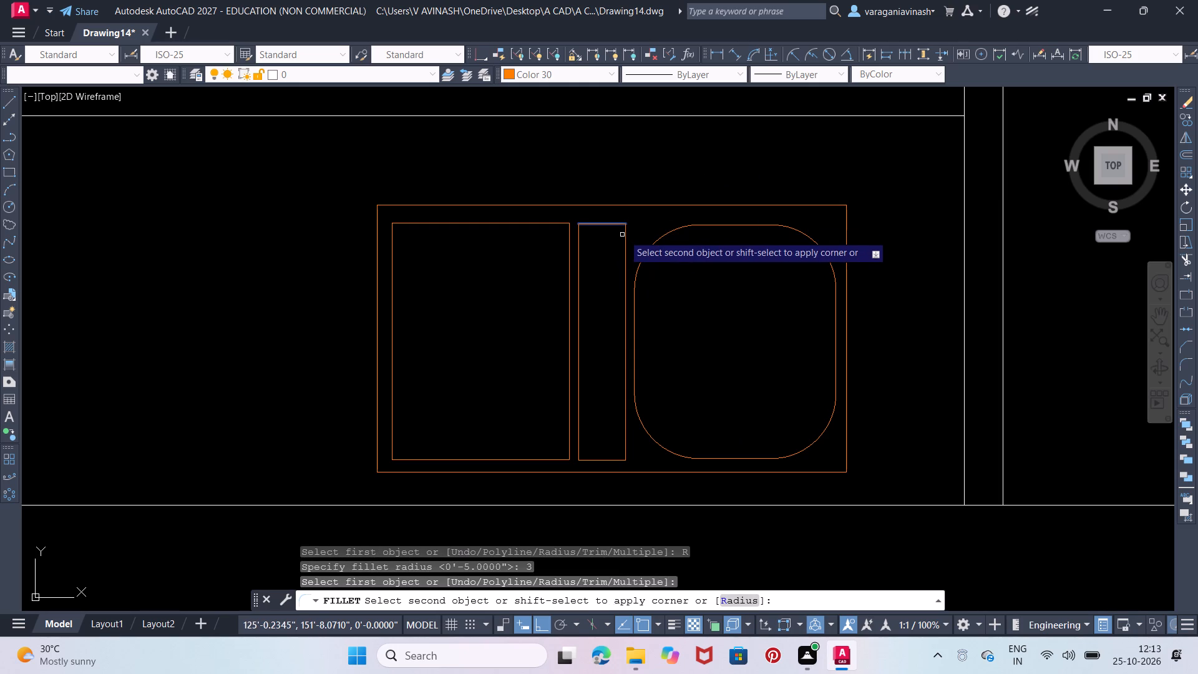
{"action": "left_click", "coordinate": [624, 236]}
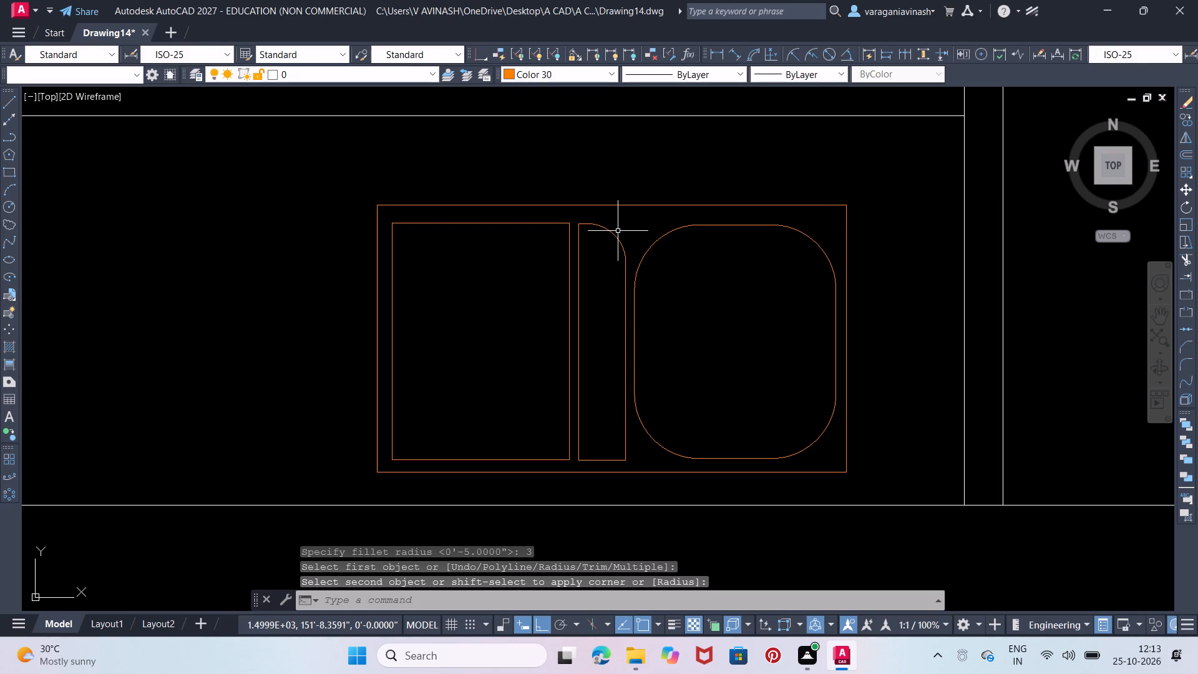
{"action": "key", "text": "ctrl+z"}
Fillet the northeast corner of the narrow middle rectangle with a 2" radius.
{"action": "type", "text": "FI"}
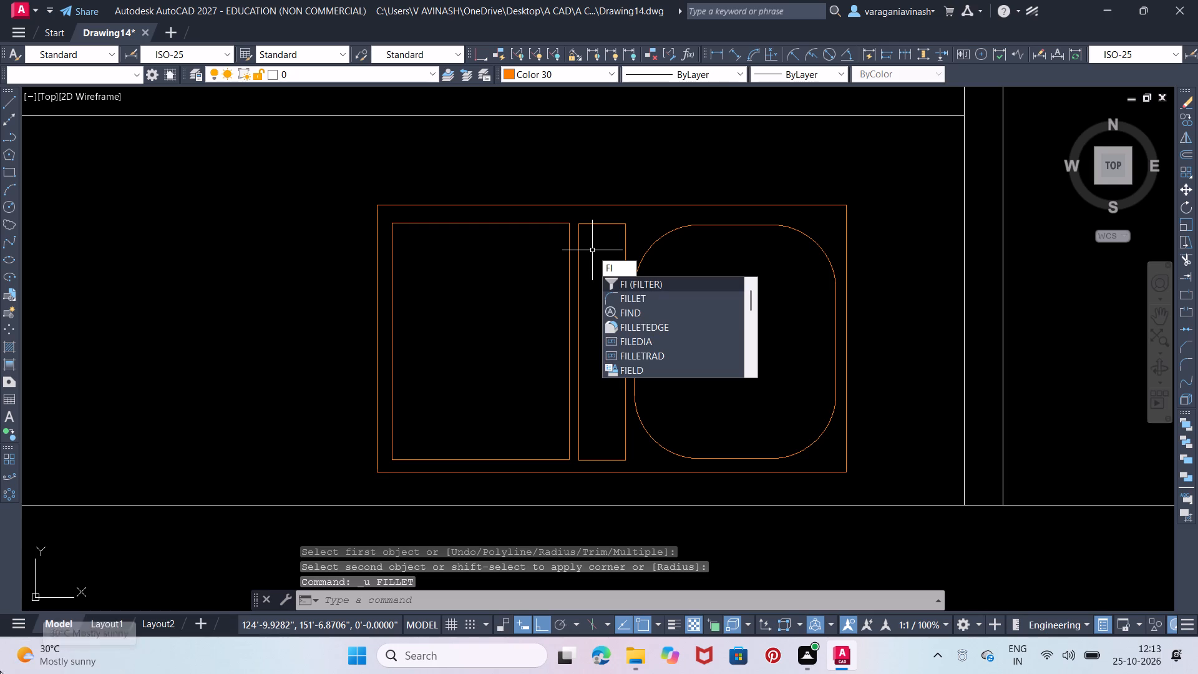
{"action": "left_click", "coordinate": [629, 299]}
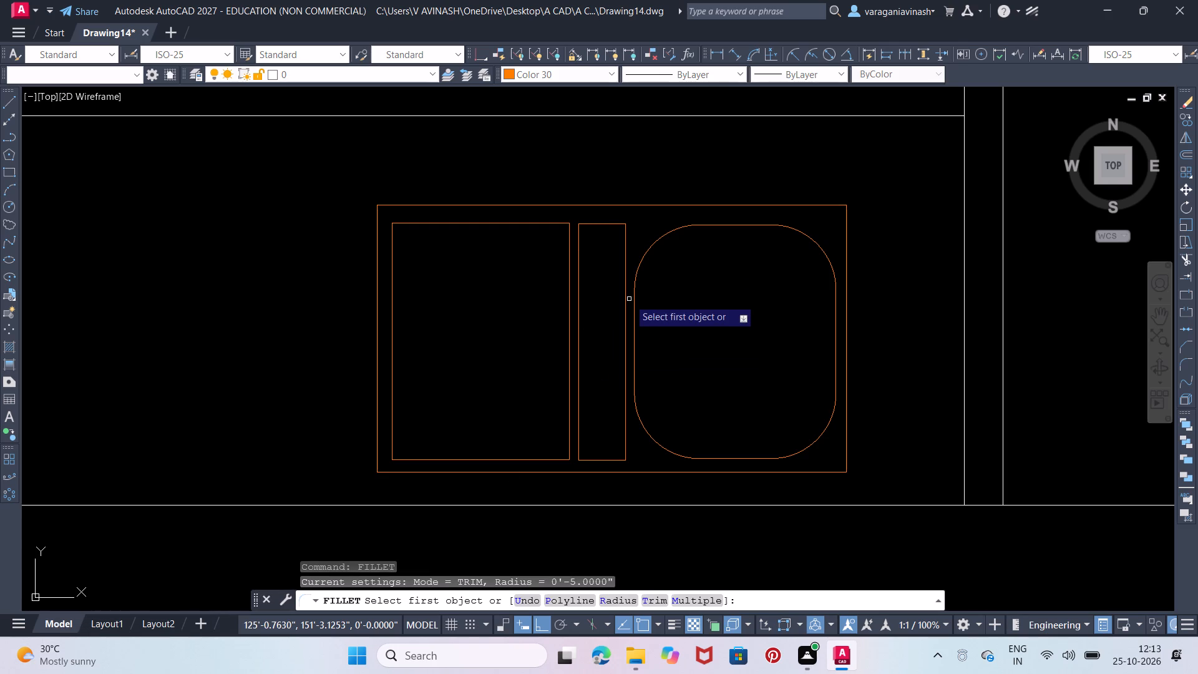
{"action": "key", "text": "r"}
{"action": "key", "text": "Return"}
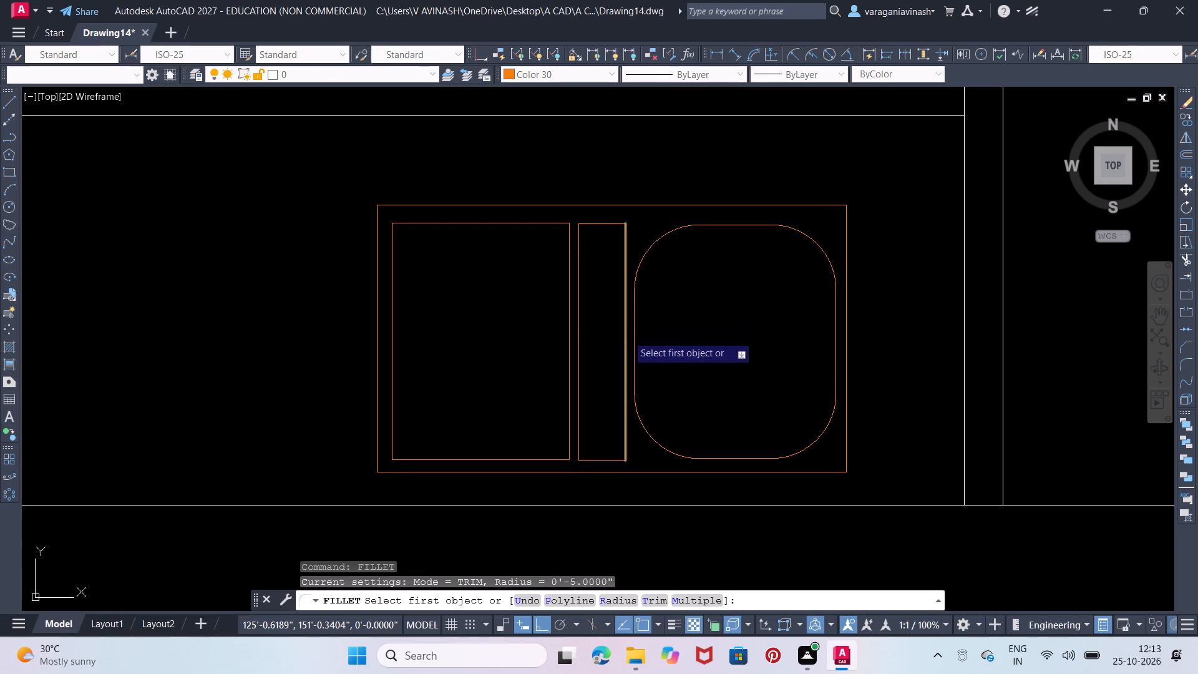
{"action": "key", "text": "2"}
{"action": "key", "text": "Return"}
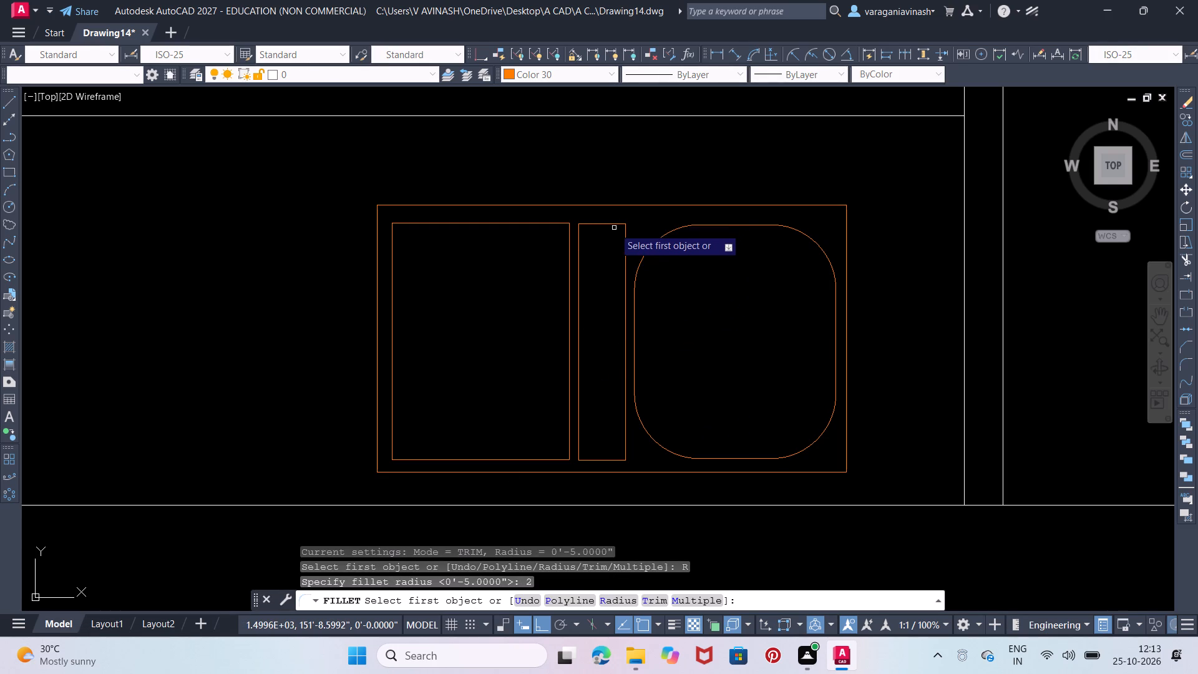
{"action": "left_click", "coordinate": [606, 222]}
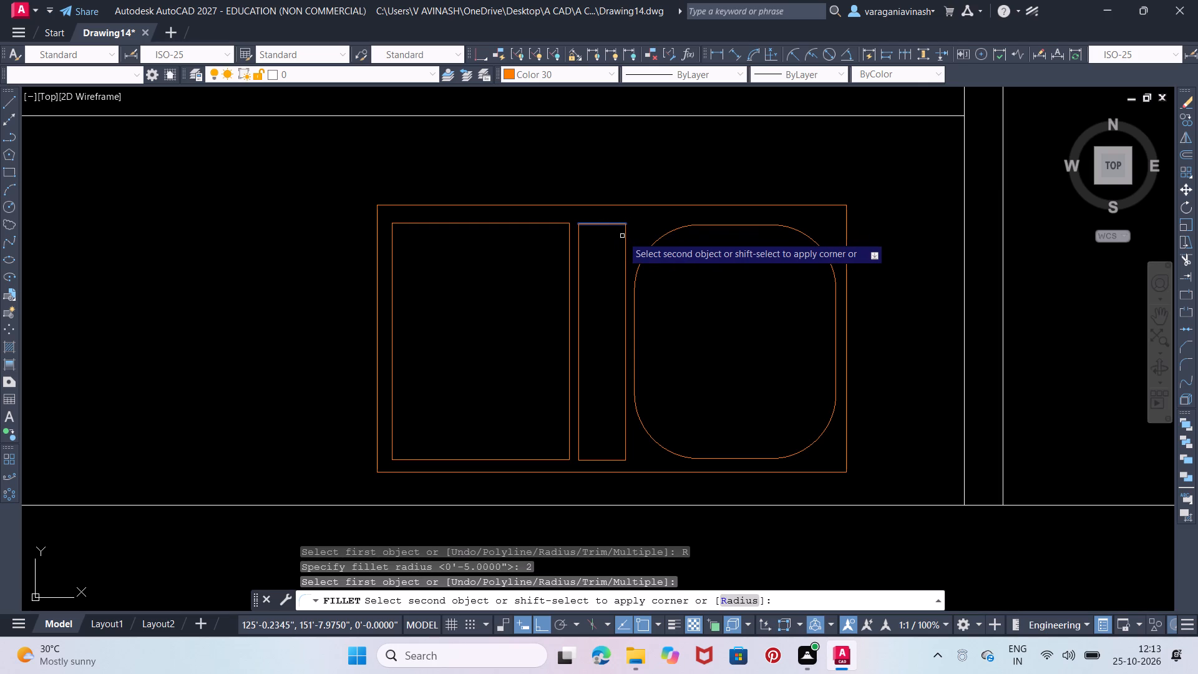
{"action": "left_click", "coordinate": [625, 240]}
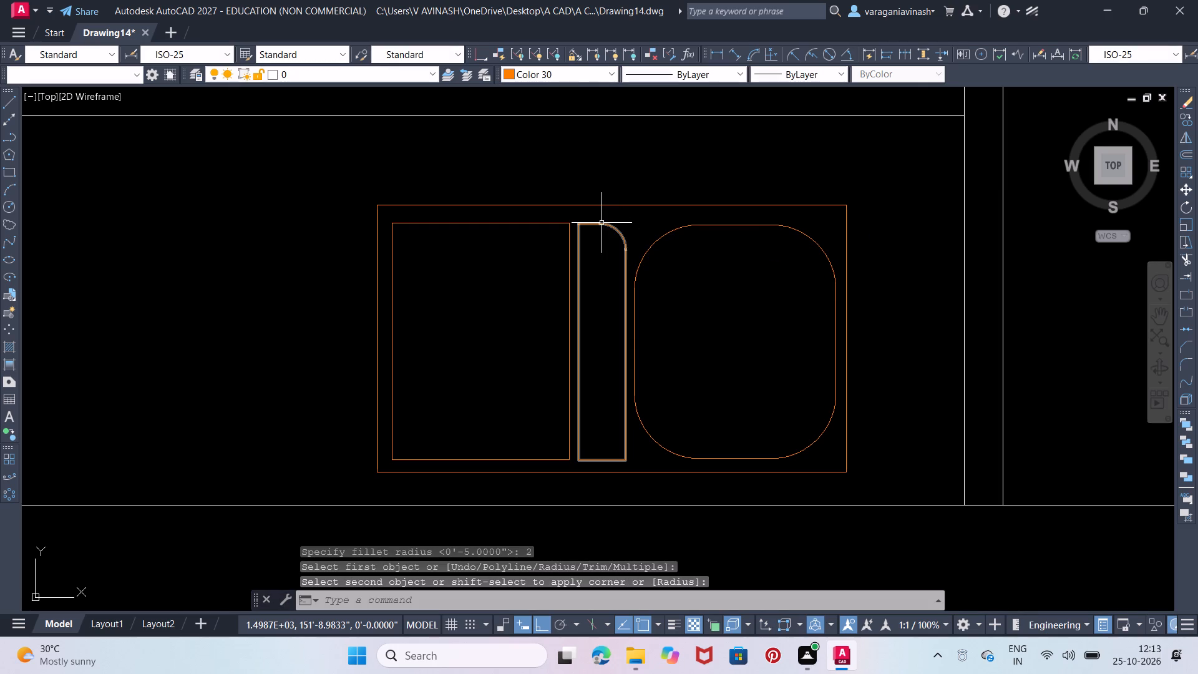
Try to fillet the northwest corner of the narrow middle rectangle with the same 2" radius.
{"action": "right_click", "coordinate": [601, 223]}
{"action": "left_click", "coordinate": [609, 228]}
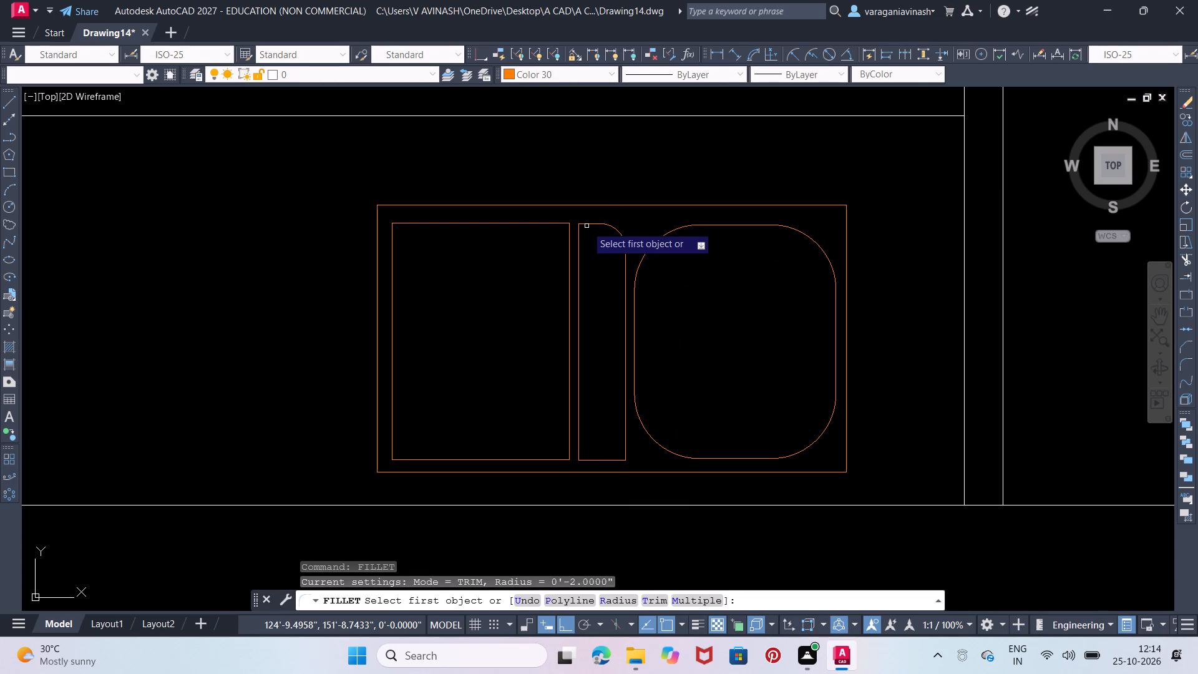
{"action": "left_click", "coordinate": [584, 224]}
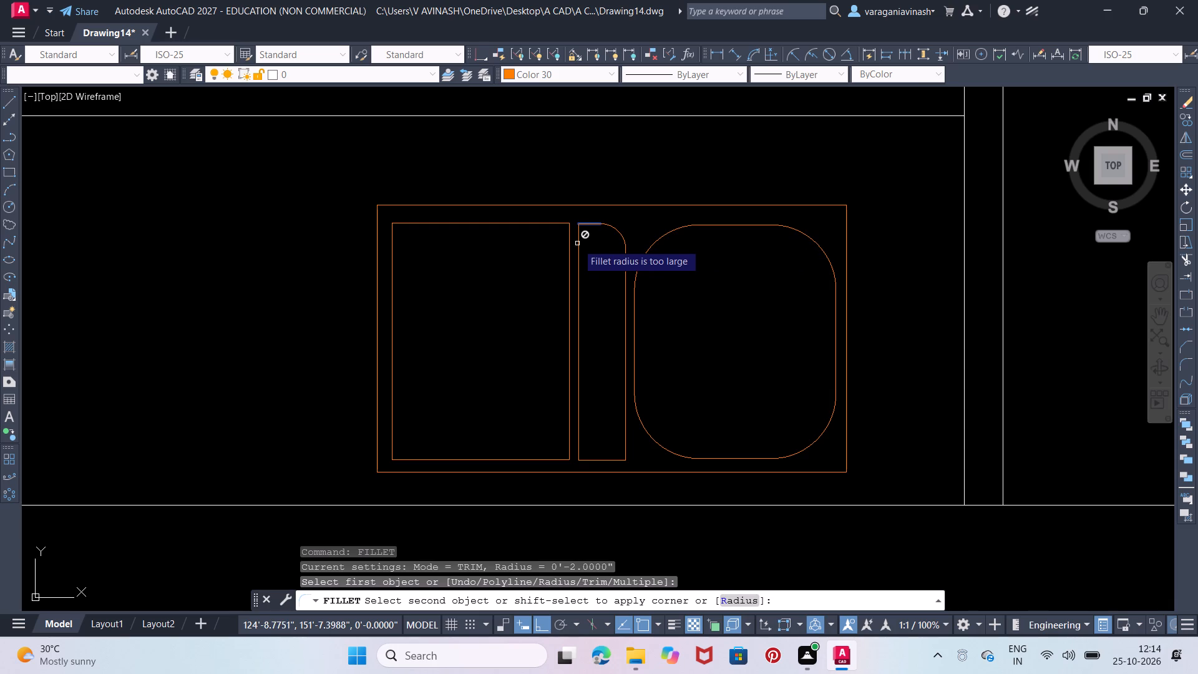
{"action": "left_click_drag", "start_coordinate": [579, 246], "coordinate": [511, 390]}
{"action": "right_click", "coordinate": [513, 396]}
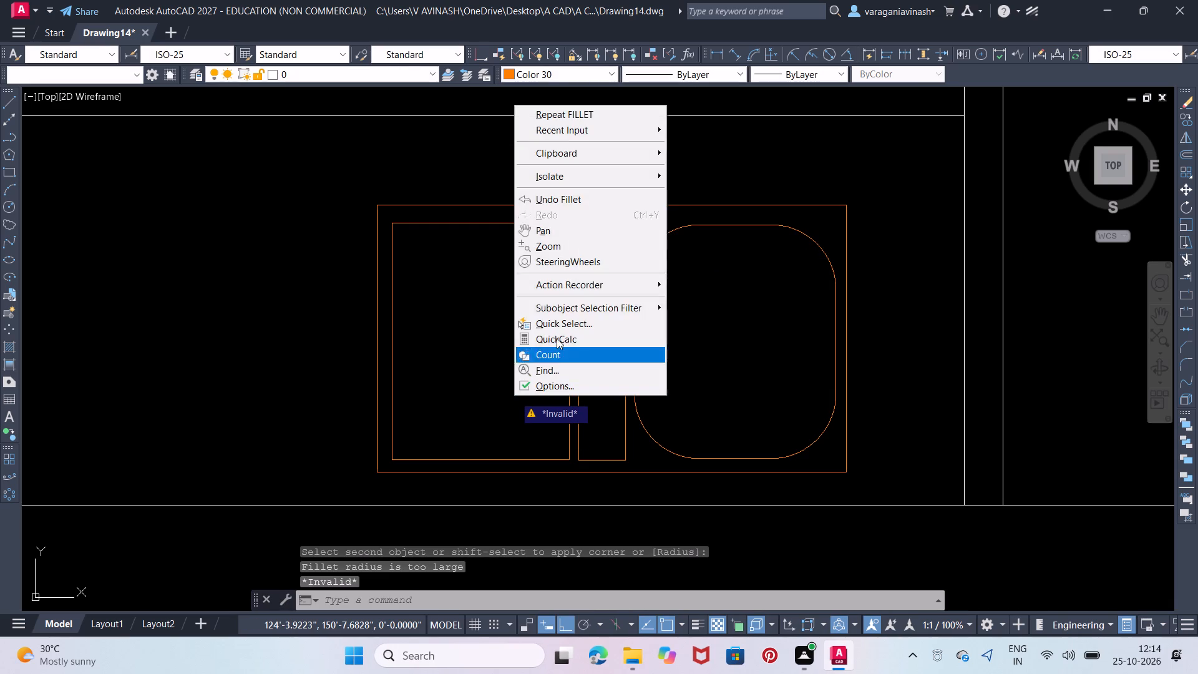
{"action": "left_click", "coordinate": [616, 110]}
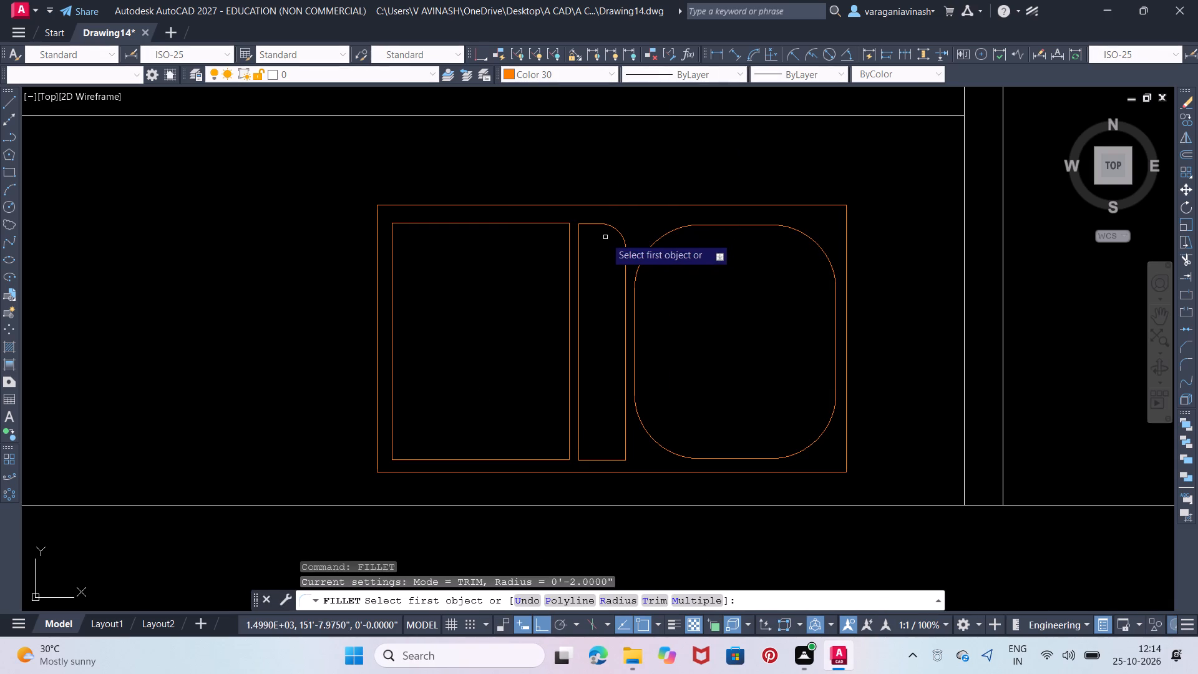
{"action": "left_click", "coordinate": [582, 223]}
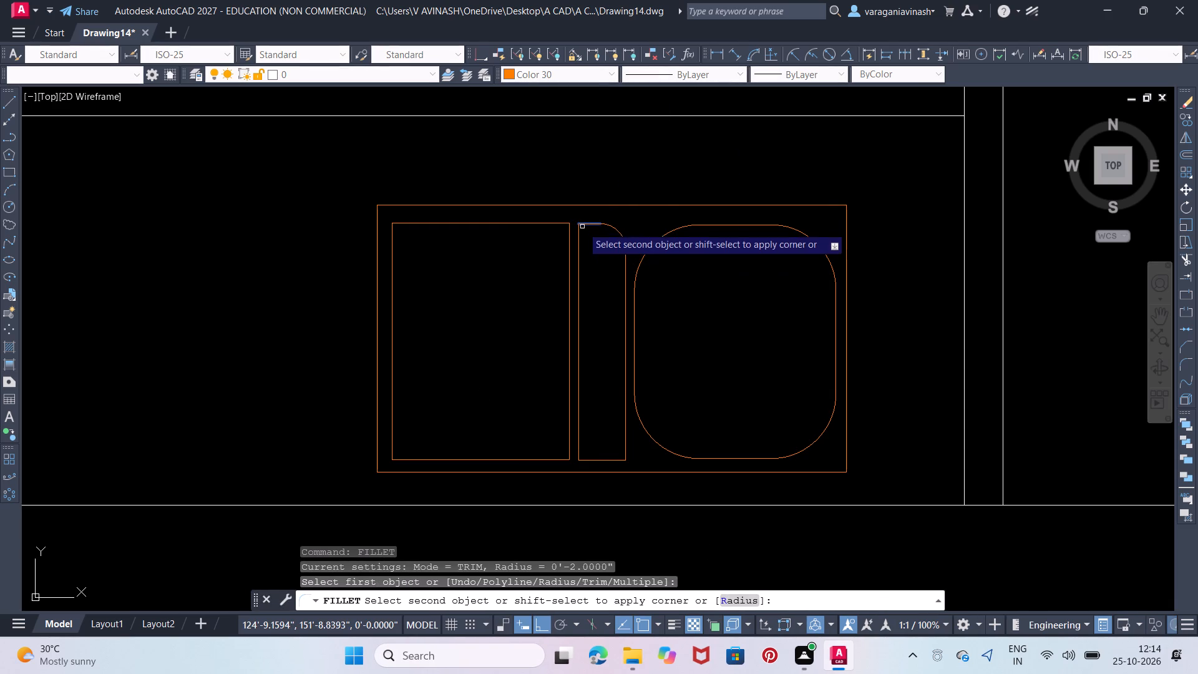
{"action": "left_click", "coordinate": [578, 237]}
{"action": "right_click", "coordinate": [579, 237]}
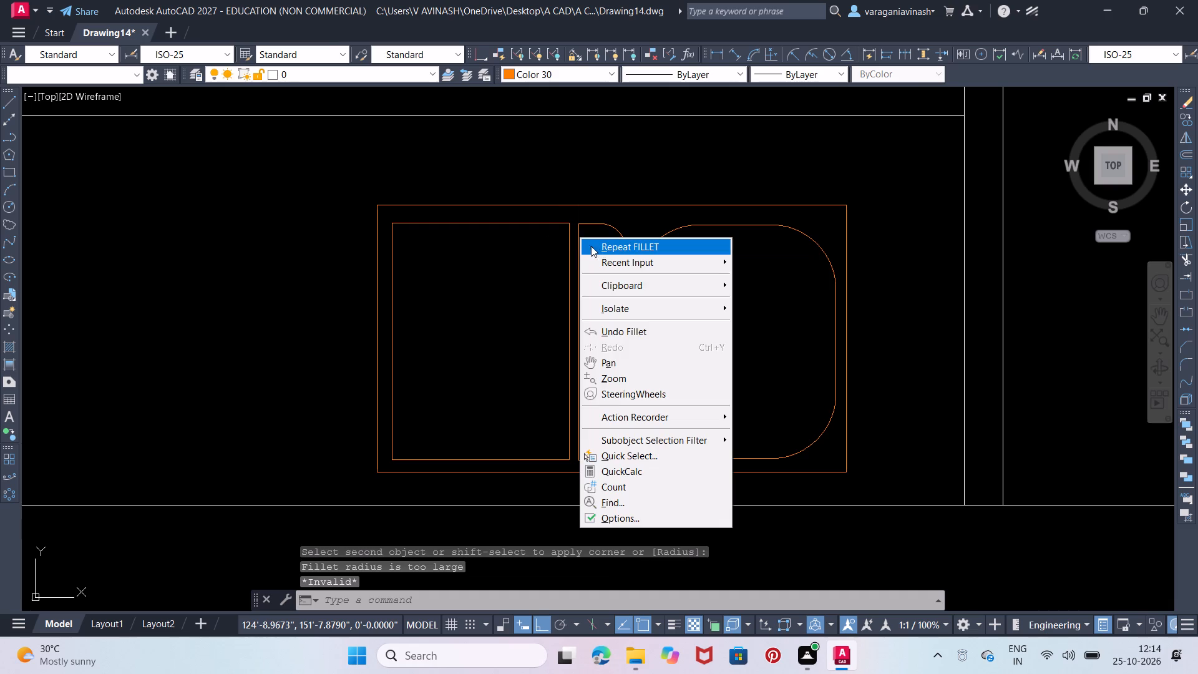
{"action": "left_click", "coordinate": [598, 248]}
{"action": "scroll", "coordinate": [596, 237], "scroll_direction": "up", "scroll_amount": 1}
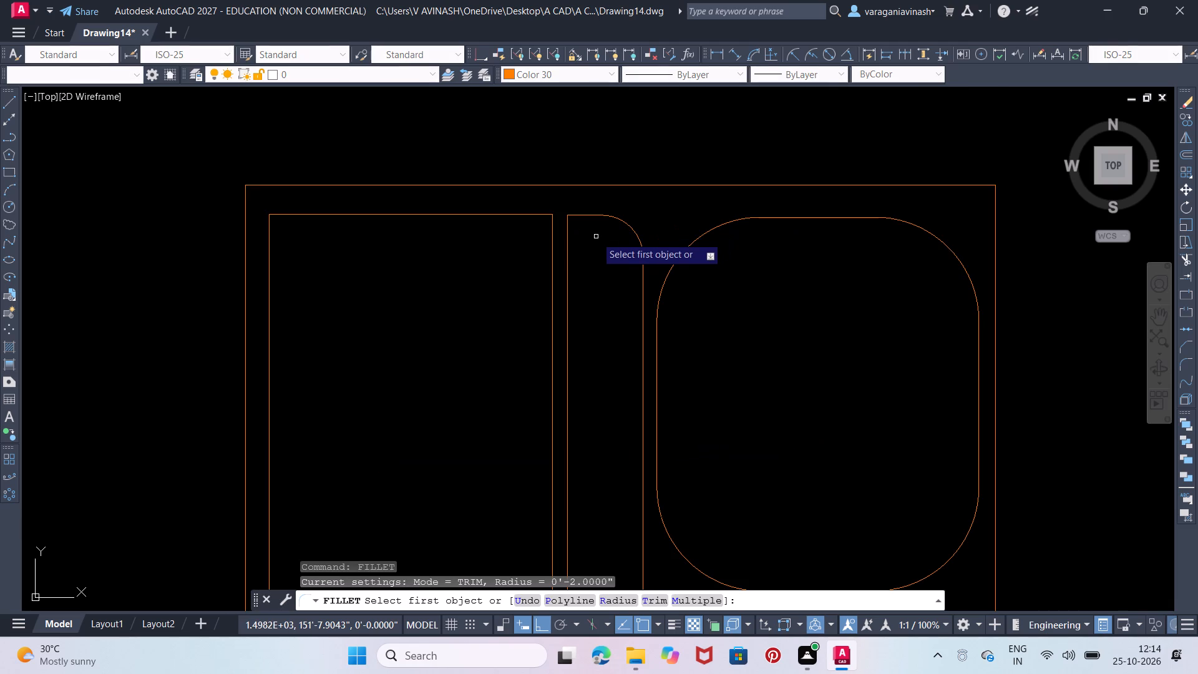
Undo the fillet on the narrow middle rectangle and all four corner fillets on the east inner rectangle.
{"action": "key", "text": "ctrl+z"}
{"action": "key", "text": "ctrl+z"}
{"action": "key", "text": "ctrl+z"}
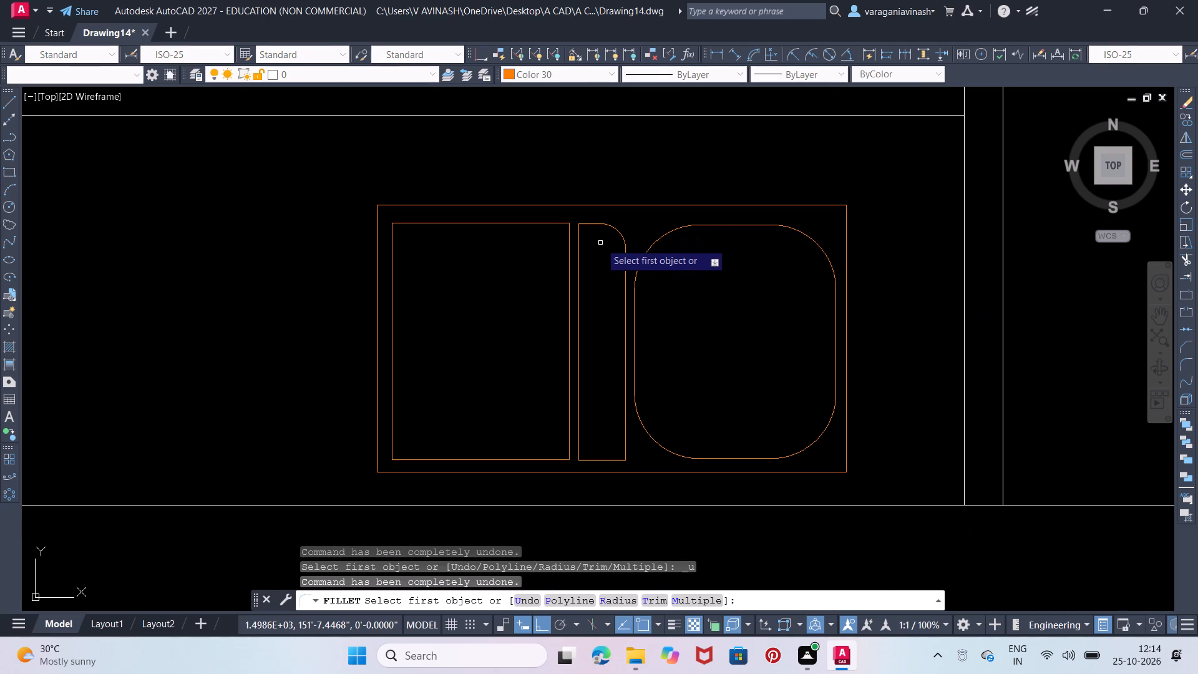
{"action": "key", "text": "Escape"}
{"action": "key", "text": "ctrl+z"}
{"action": "key", "text": "ctrl+z"}
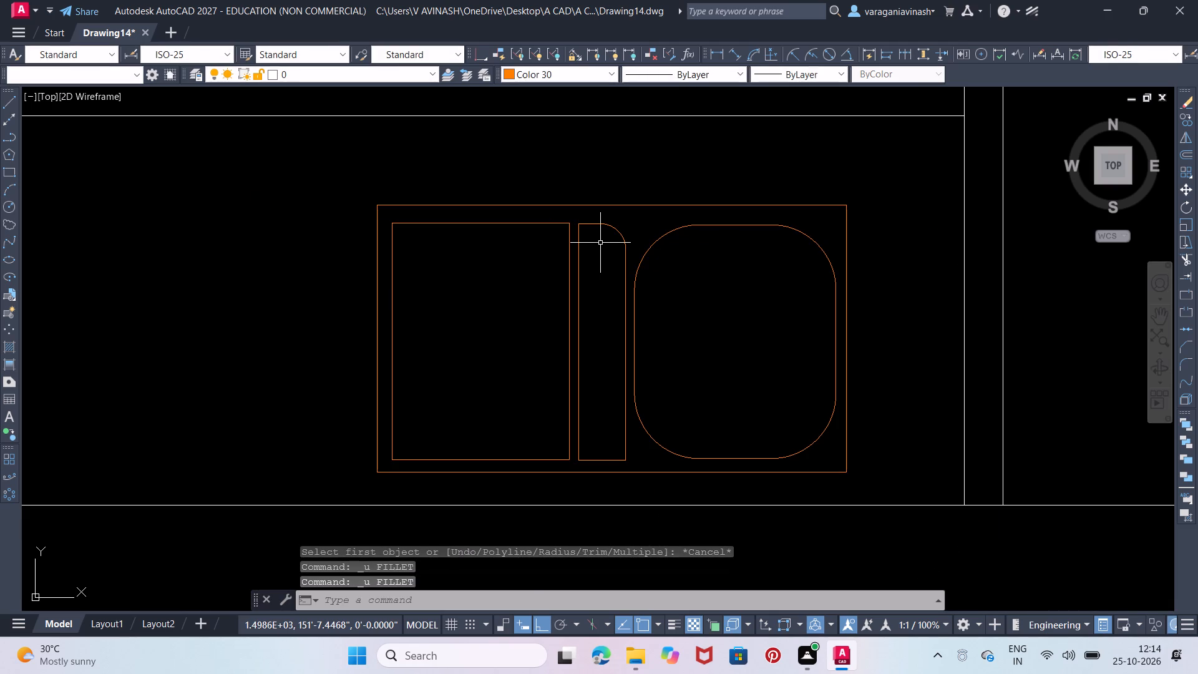
{"action": "key", "text": "ctrl+z"}
{"action": "key", "text": "ctrl+z"}
{"action": "key", "text": "ctrl+z"}
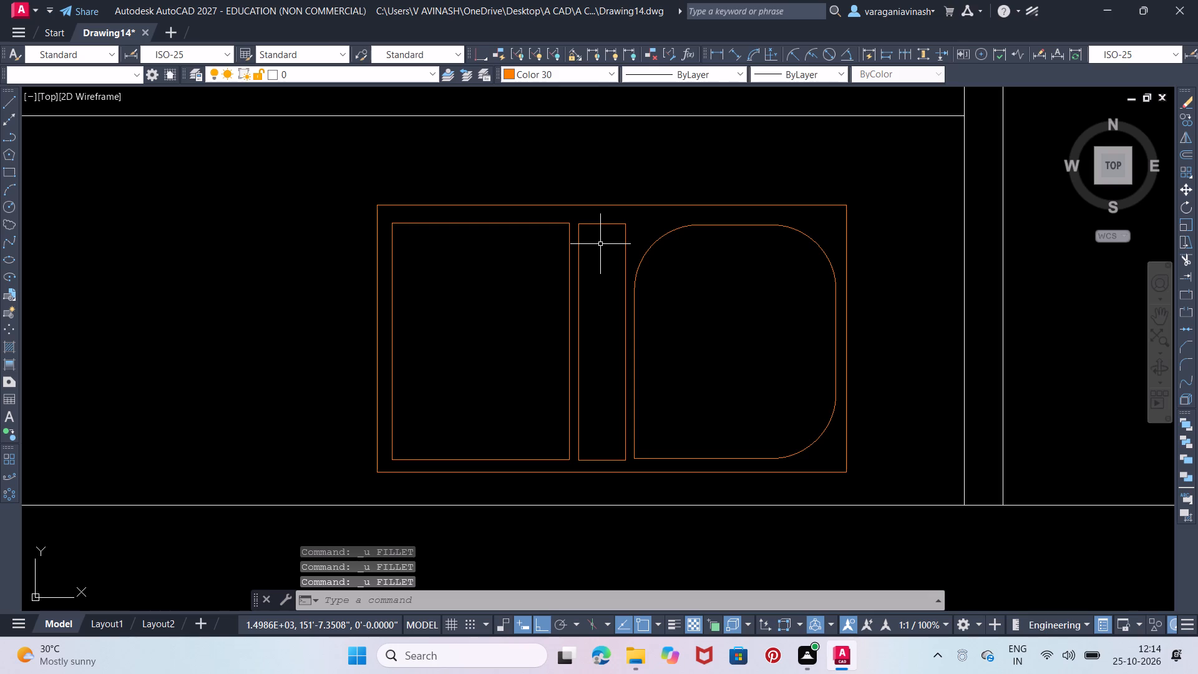
{"action": "key", "text": "Escape"}
{"action": "key", "text": "Escape"}
{"action": "key", "text": "ctrl+z"}
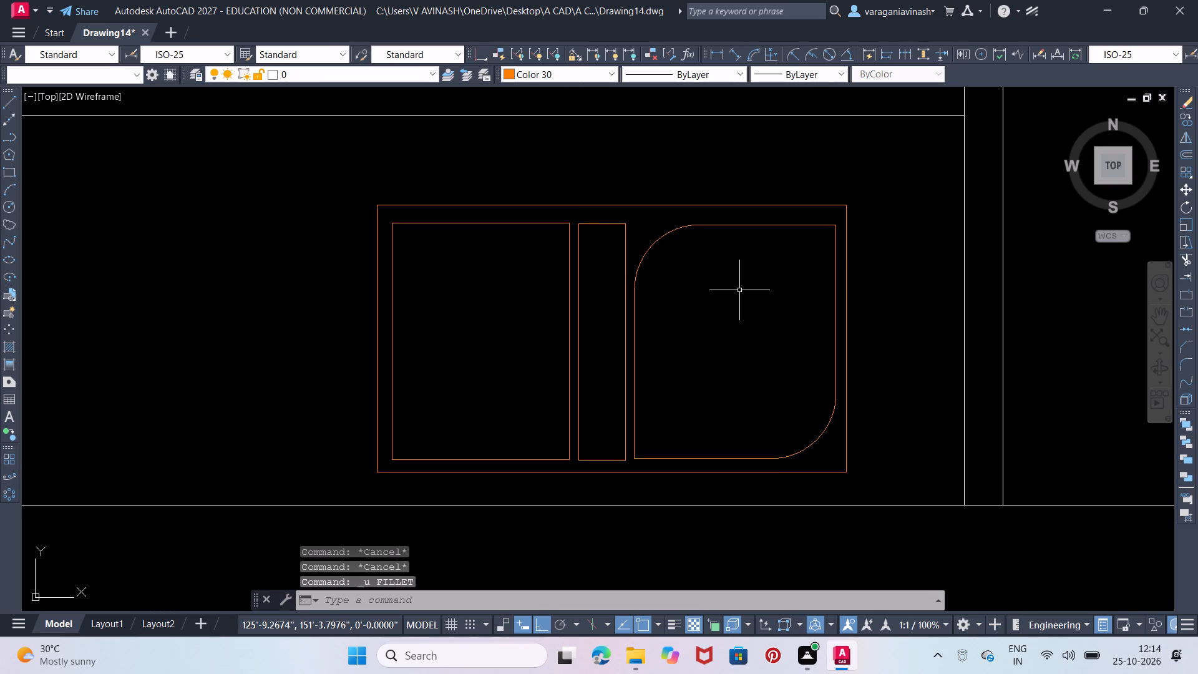
{"action": "key", "text": "ctrl+z"}
{"action": "key", "text": "ctrl+z"}
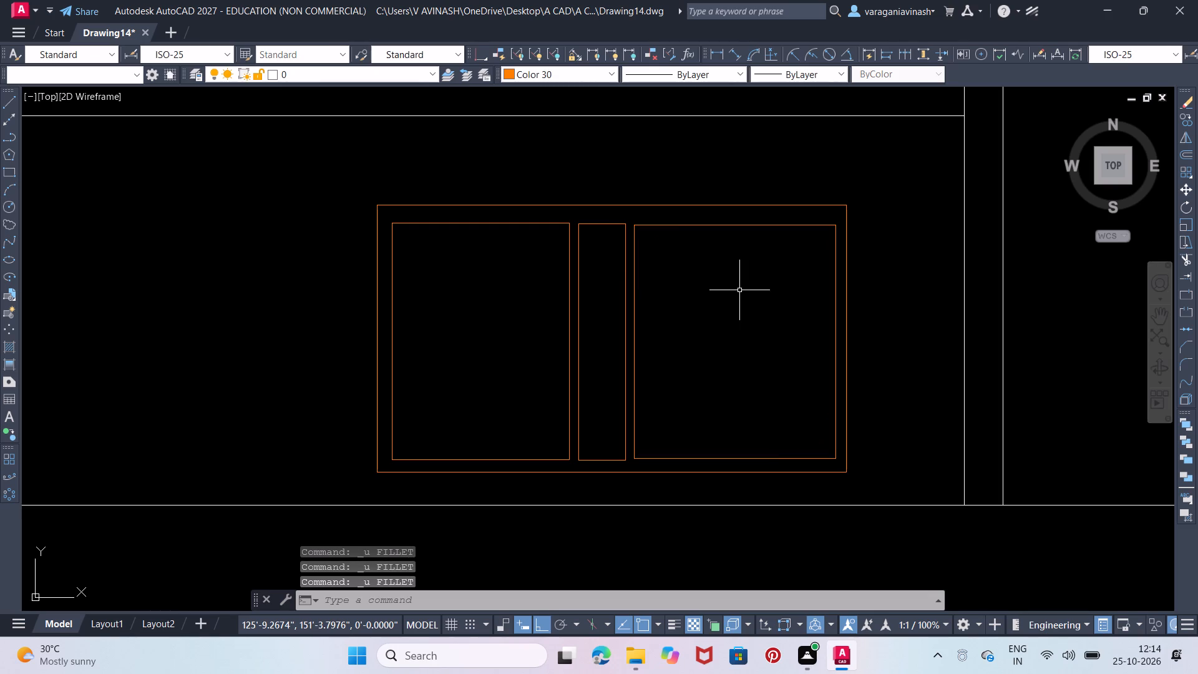
Fillet the northeast corner of the east inner rectangle with a 2" radius.
{"action": "type", "text": "FI"}
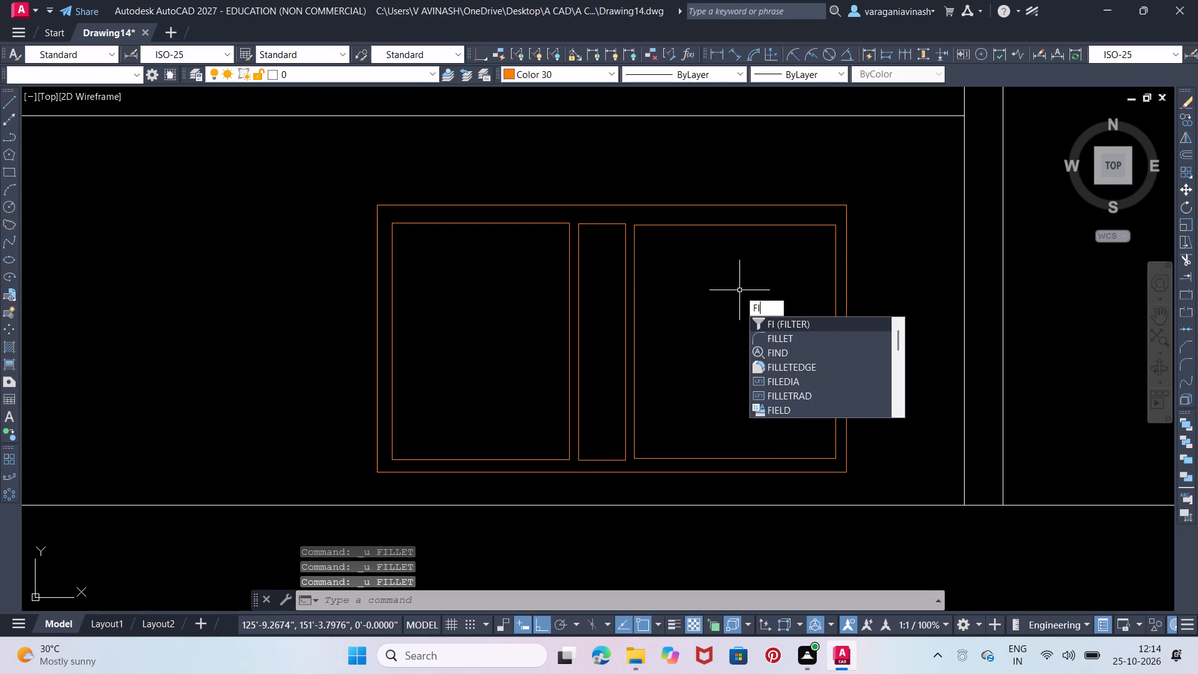
{"action": "left_click", "coordinate": [796, 333]}
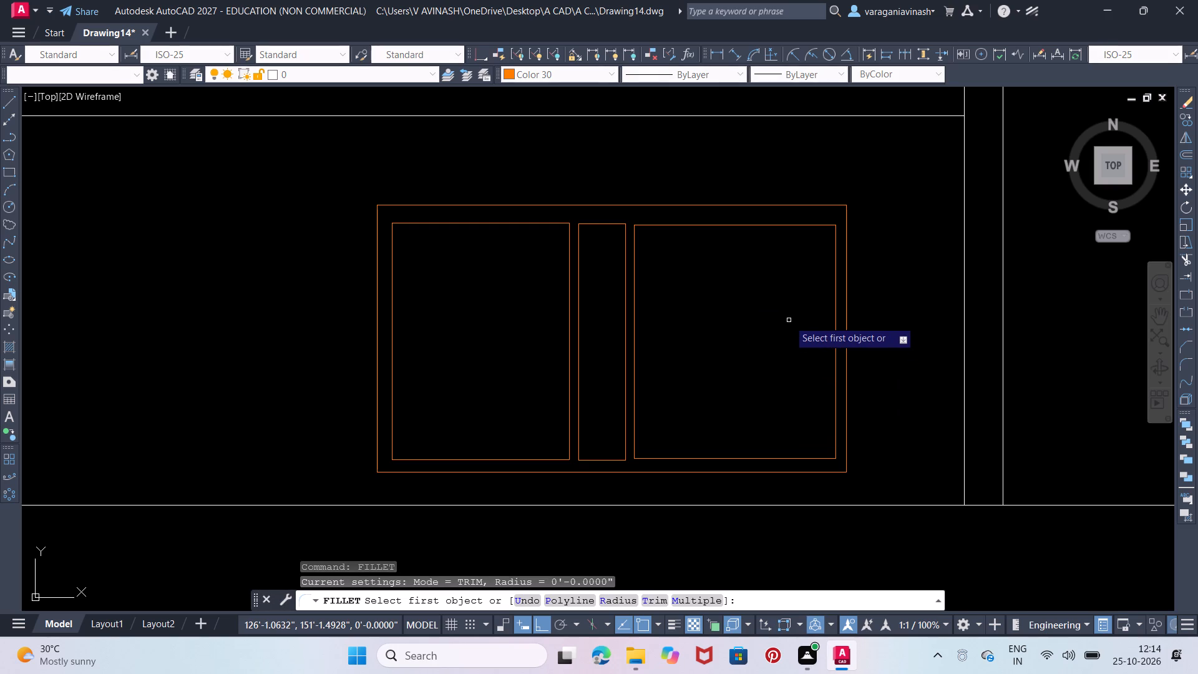
{"action": "key", "text": "r"}
{"action": "key", "text": "Return"}
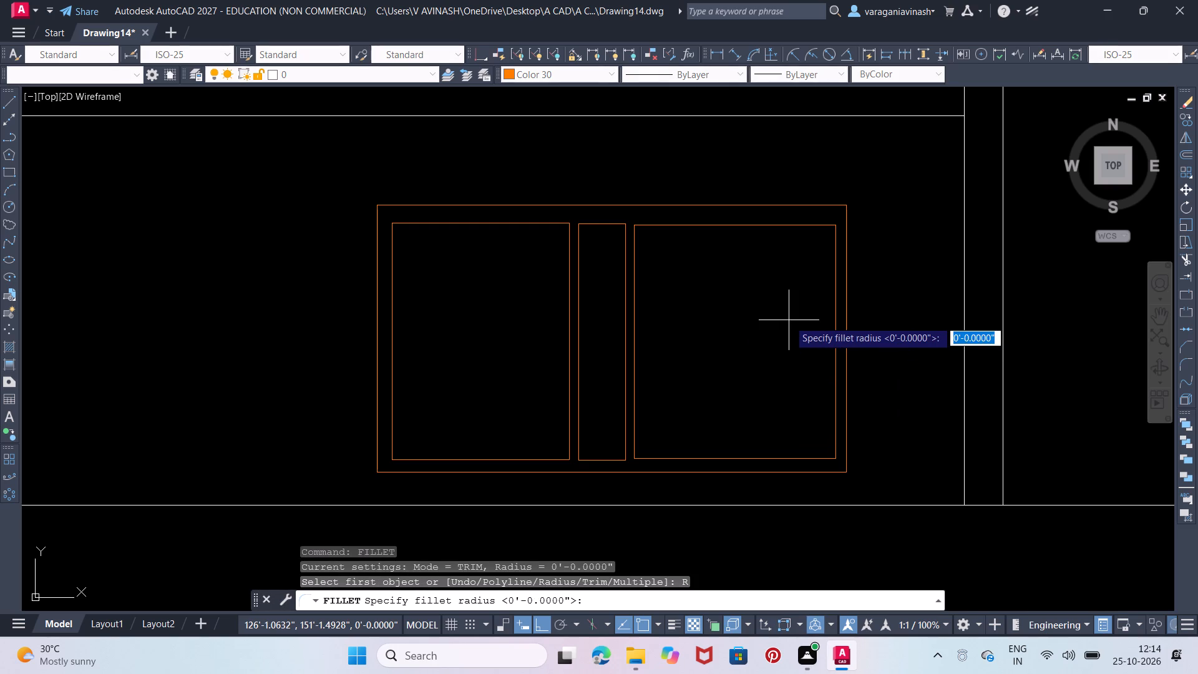
{"action": "key", "text": "3"}
{"action": "key", "text": "BackSpace"}
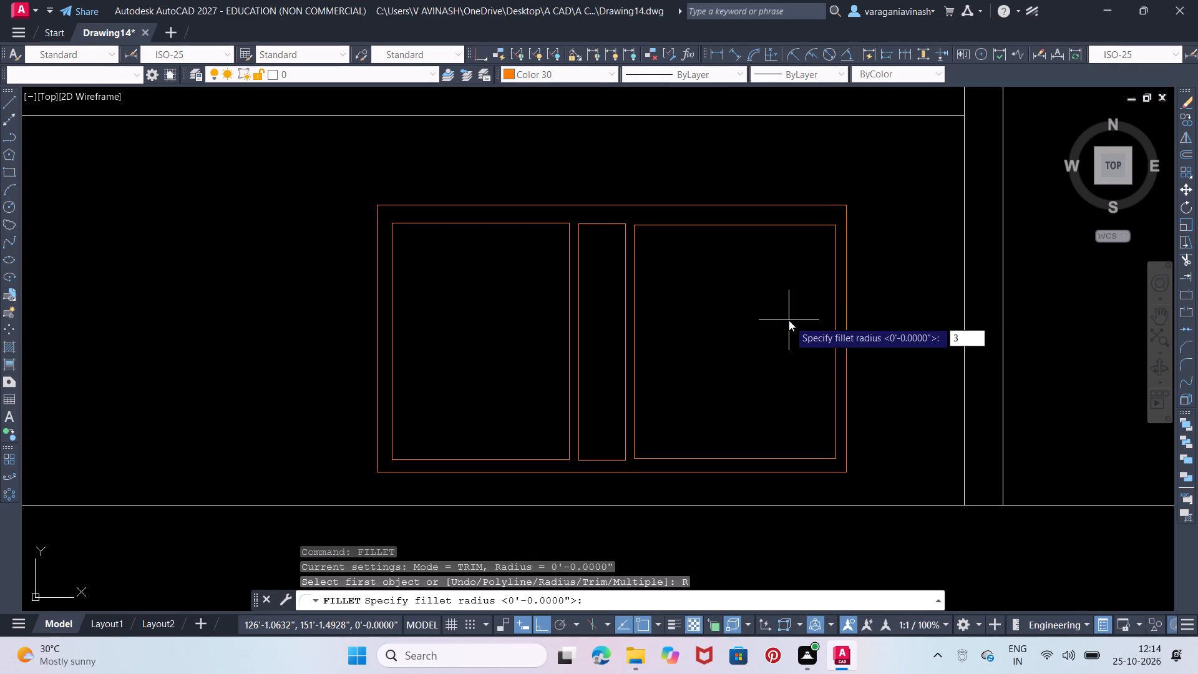
{"action": "key", "text": "2"}
{"action": "key", "text": "Return"}
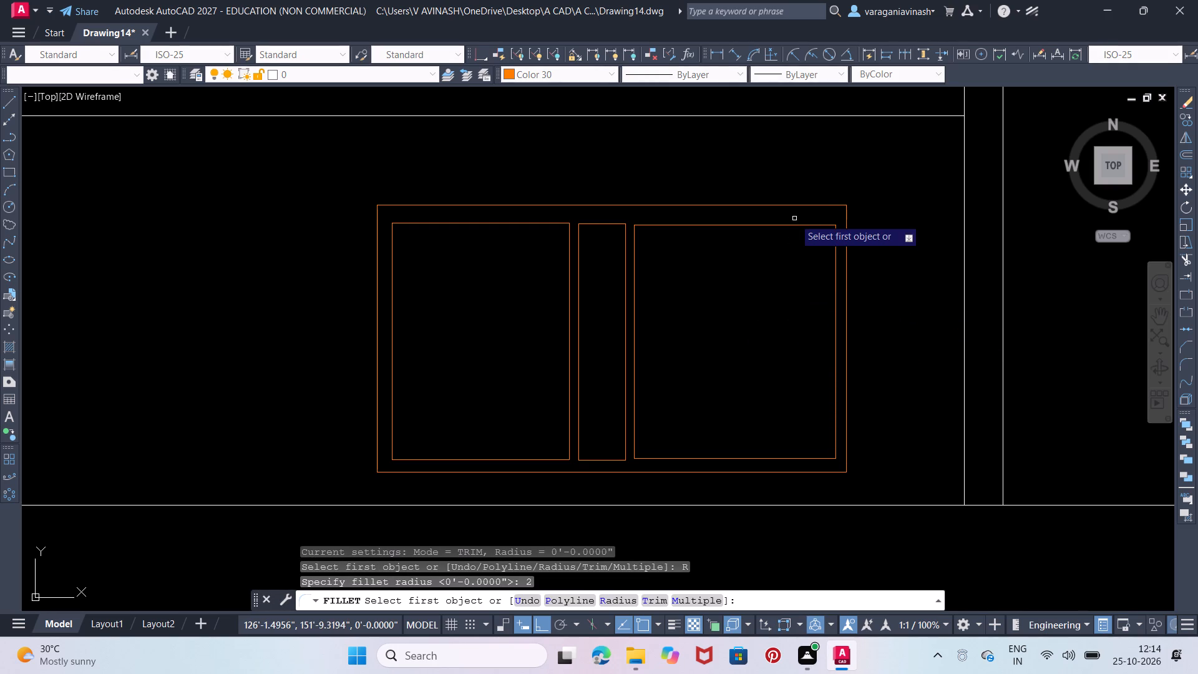
{"action": "left_click", "coordinate": [797, 226]}
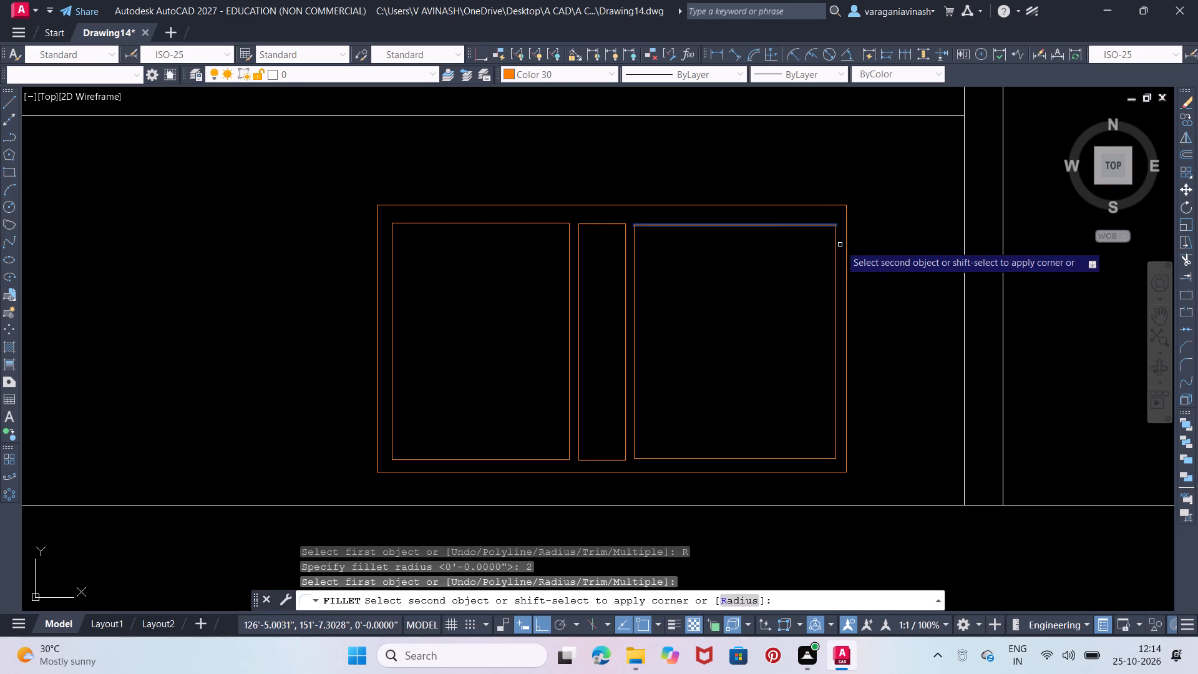
{"action": "left_click", "coordinate": [837, 243]}
Fillet the southeast, northwest and southwest corners of the east inner rectangle with the same 2" radius.
{"action": "right_click", "coordinate": [836, 242]}
{"action": "left_click", "coordinate": [842, 248]}
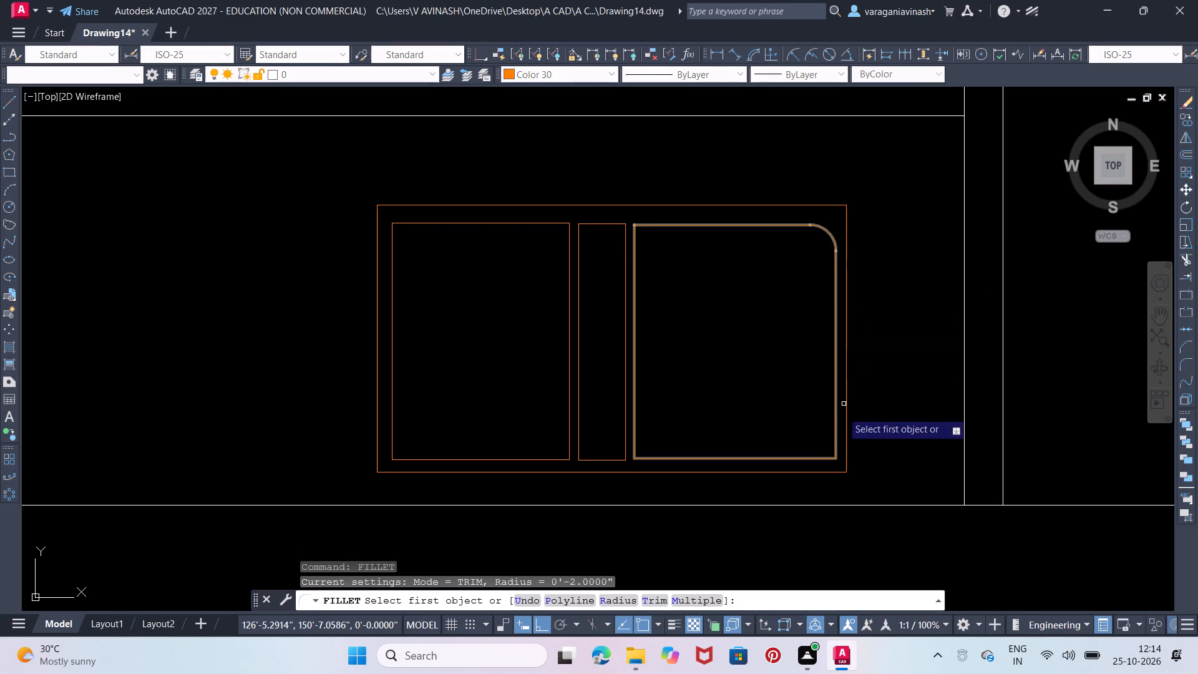
{"action": "left_click", "coordinate": [835, 426]}
{"action": "left_click", "coordinate": [817, 459]}
{"action": "right_click", "coordinate": [817, 456]}
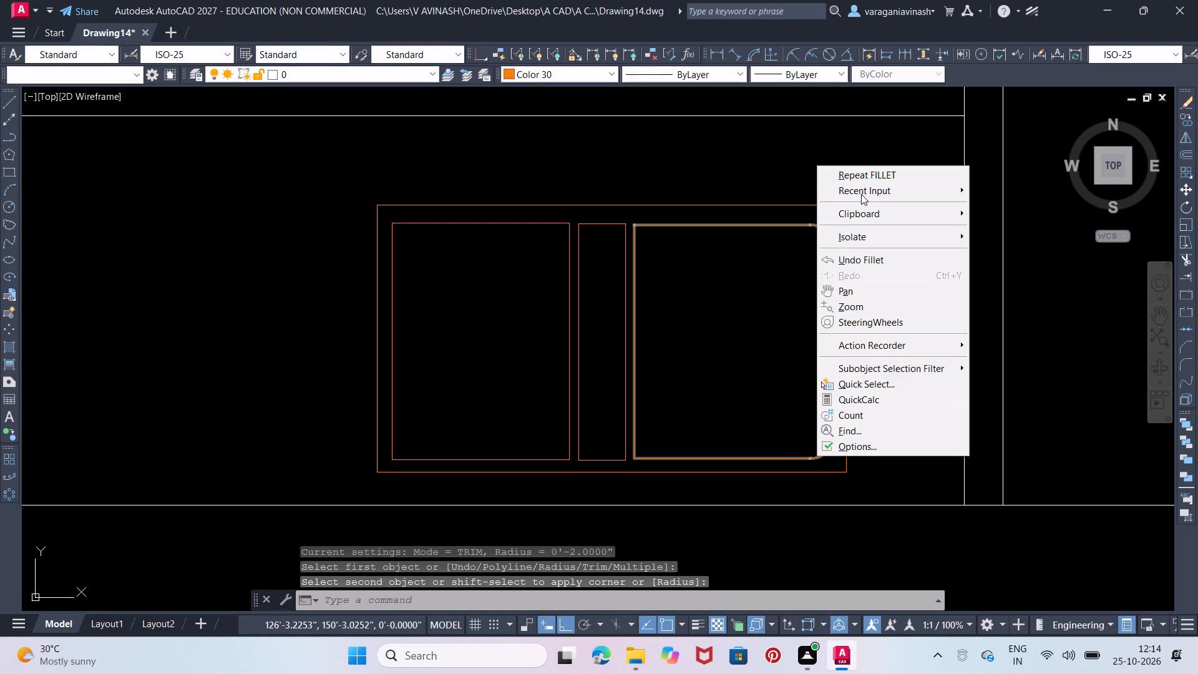
{"action": "left_click", "coordinate": [867, 177]}
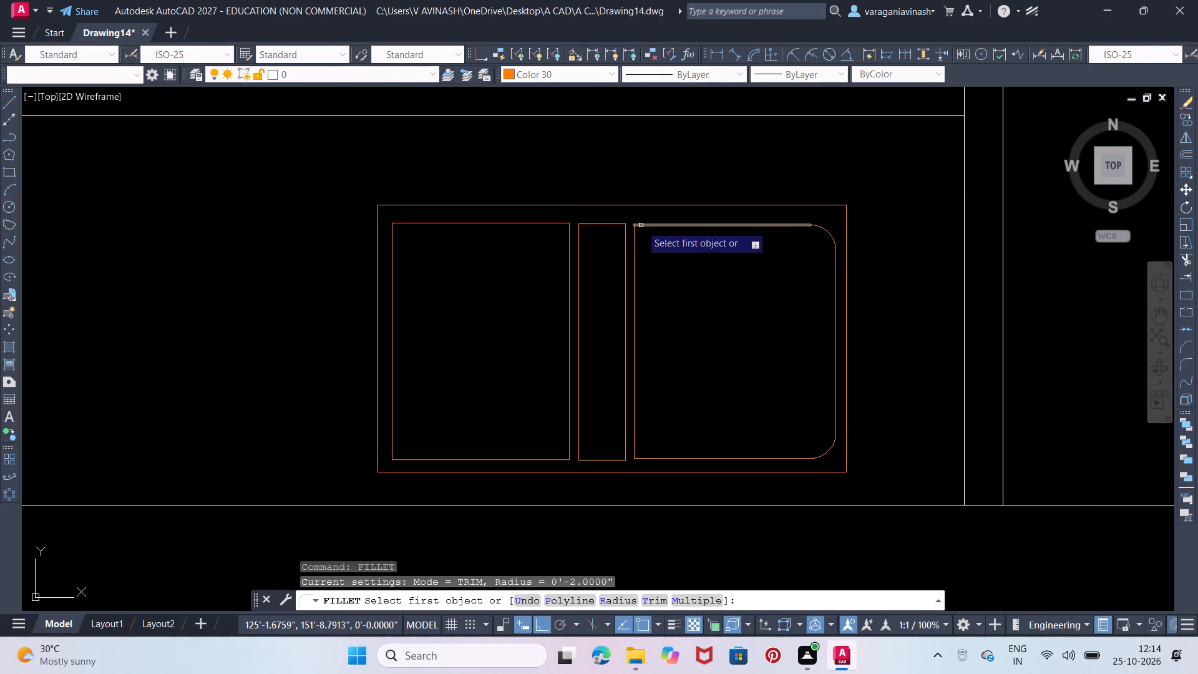
{"action": "left_click", "coordinate": [641, 225]}
{"action": "left_click", "coordinate": [633, 244]}
{"action": "right_click", "coordinate": [633, 244]}
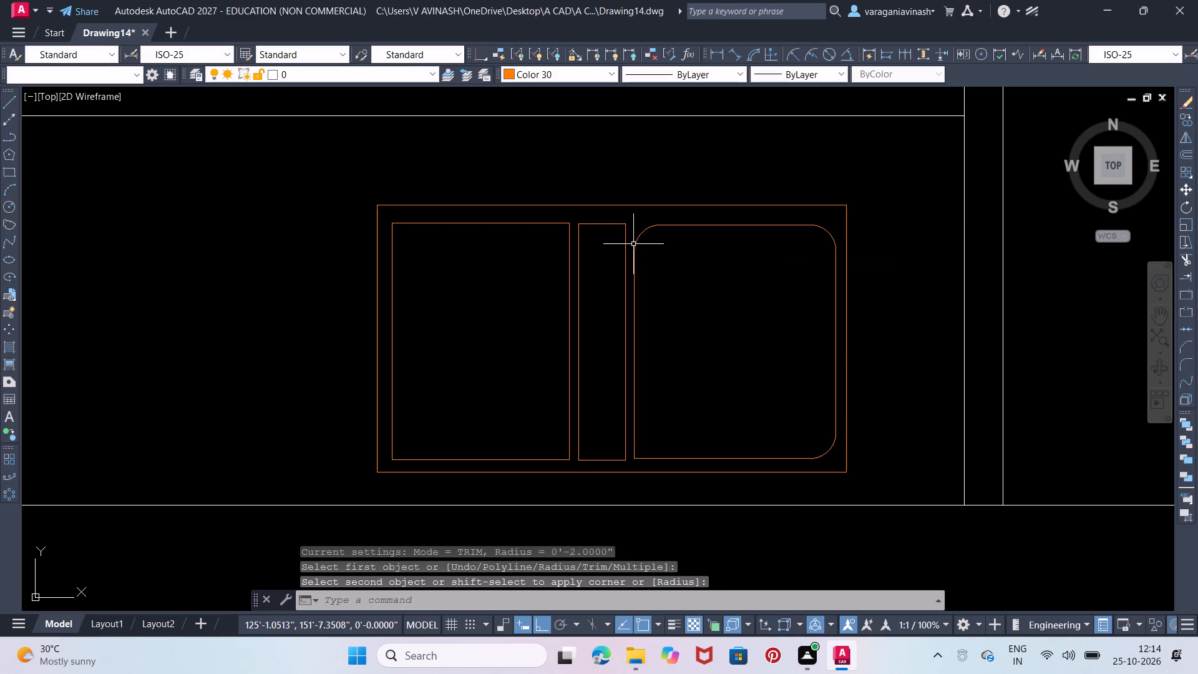
{"action": "left_click", "coordinate": [639, 251]}
{"action": "left_click", "coordinate": [634, 431]}
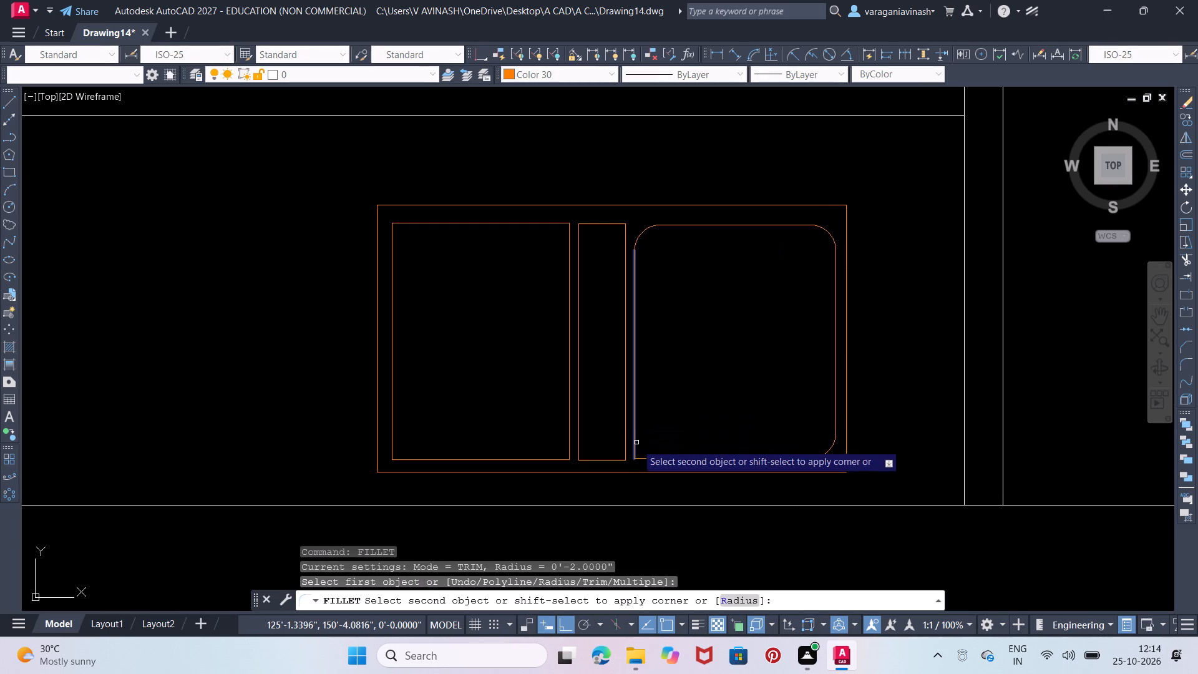
{"action": "left_click", "coordinate": [640, 457]}
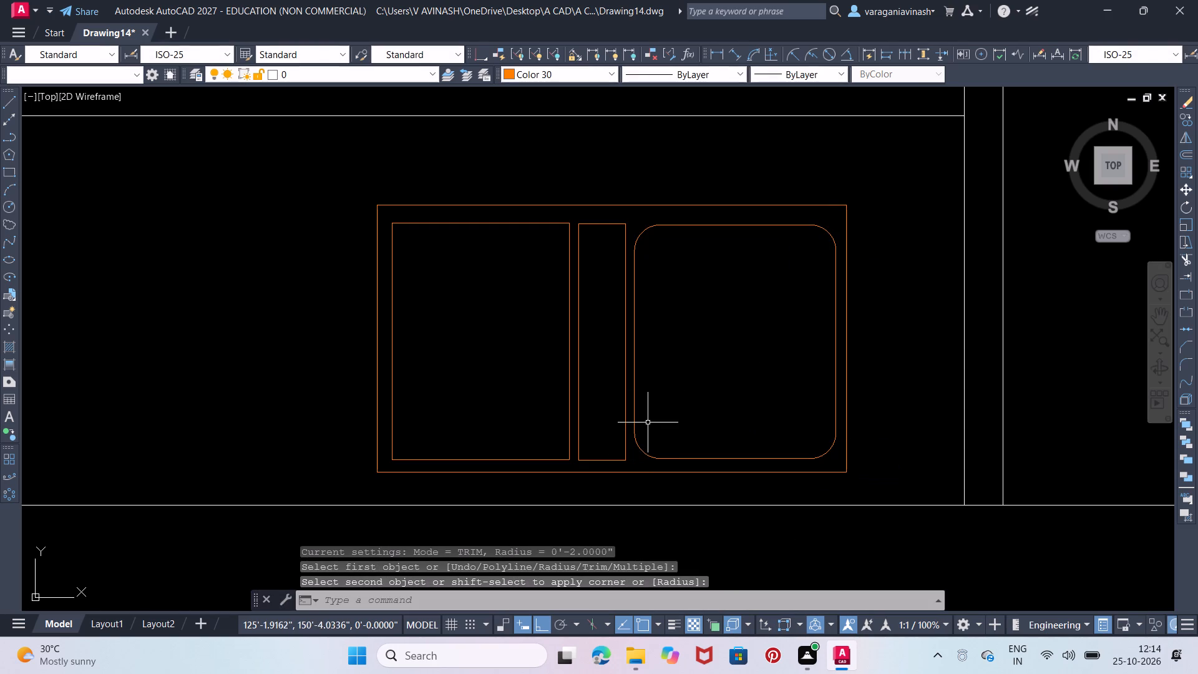
Fillet the northeast corner of the narrow middle rectangle with the same 2" radius.
{"action": "right_click", "coordinate": [659, 321]}
{"action": "left_click", "coordinate": [668, 330]}
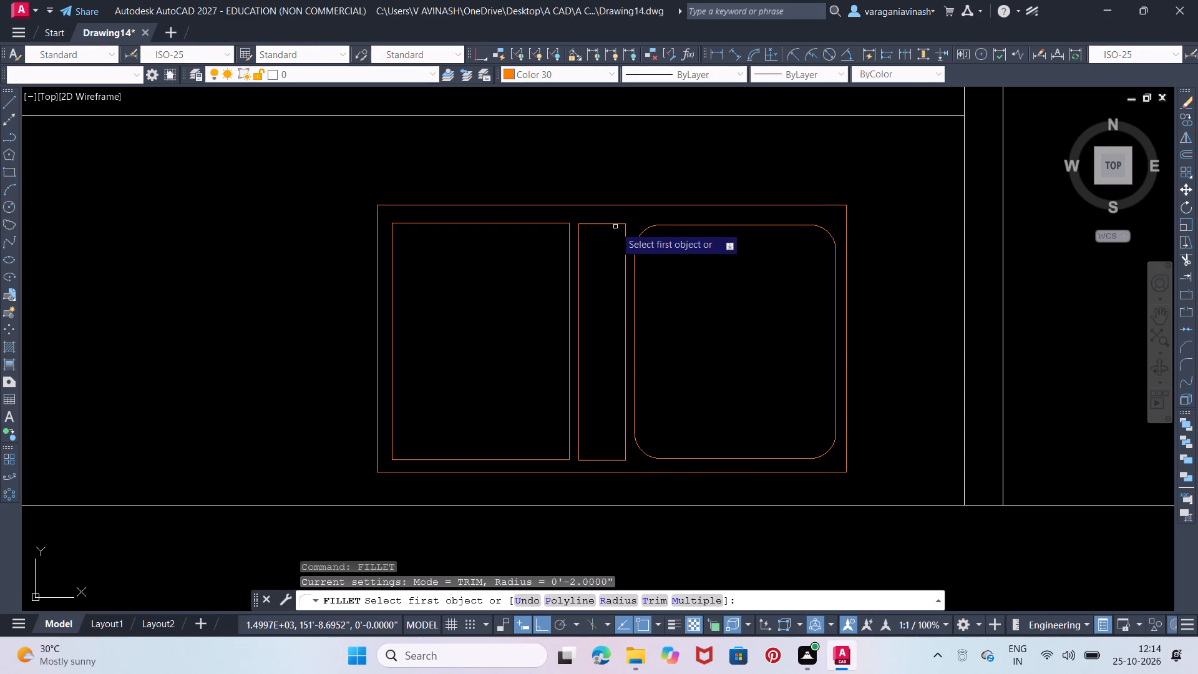
{"action": "left_click", "coordinate": [611, 225]}
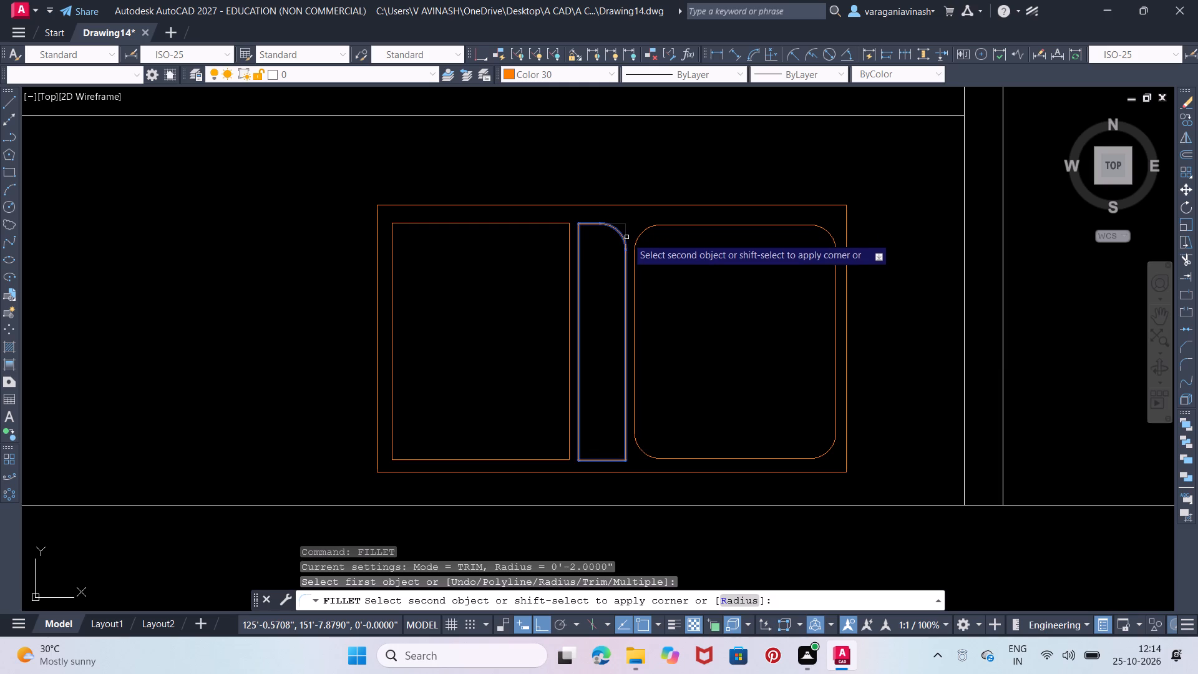
{"action": "left_click", "coordinate": [626, 237]}
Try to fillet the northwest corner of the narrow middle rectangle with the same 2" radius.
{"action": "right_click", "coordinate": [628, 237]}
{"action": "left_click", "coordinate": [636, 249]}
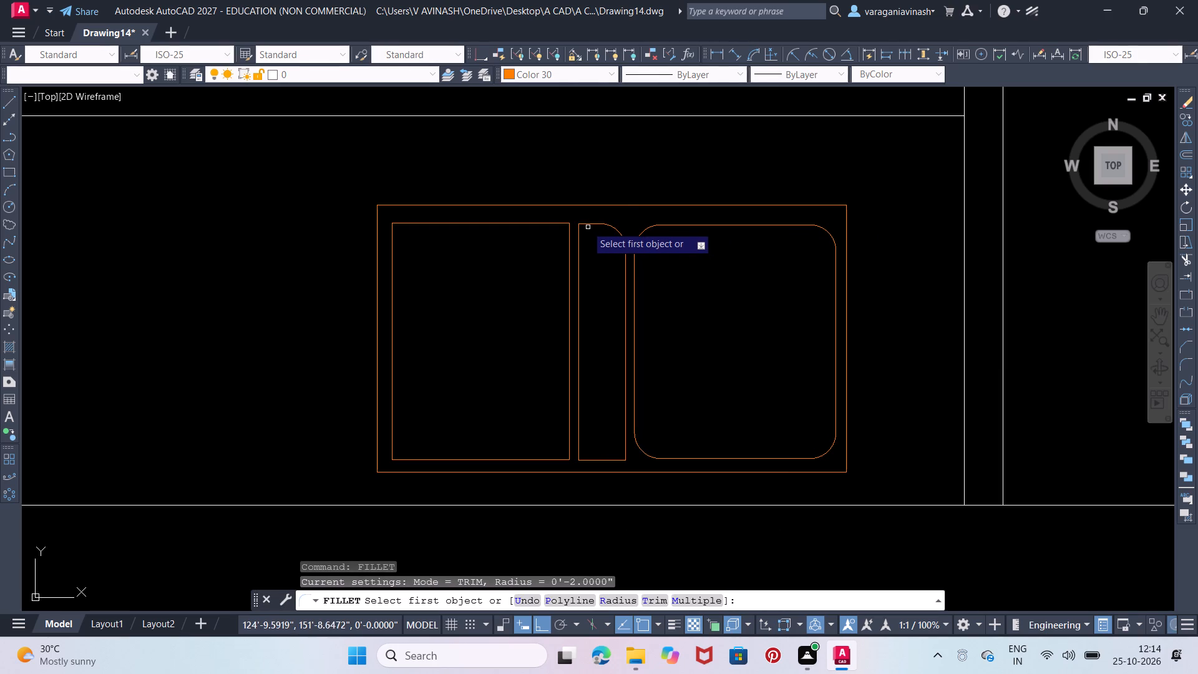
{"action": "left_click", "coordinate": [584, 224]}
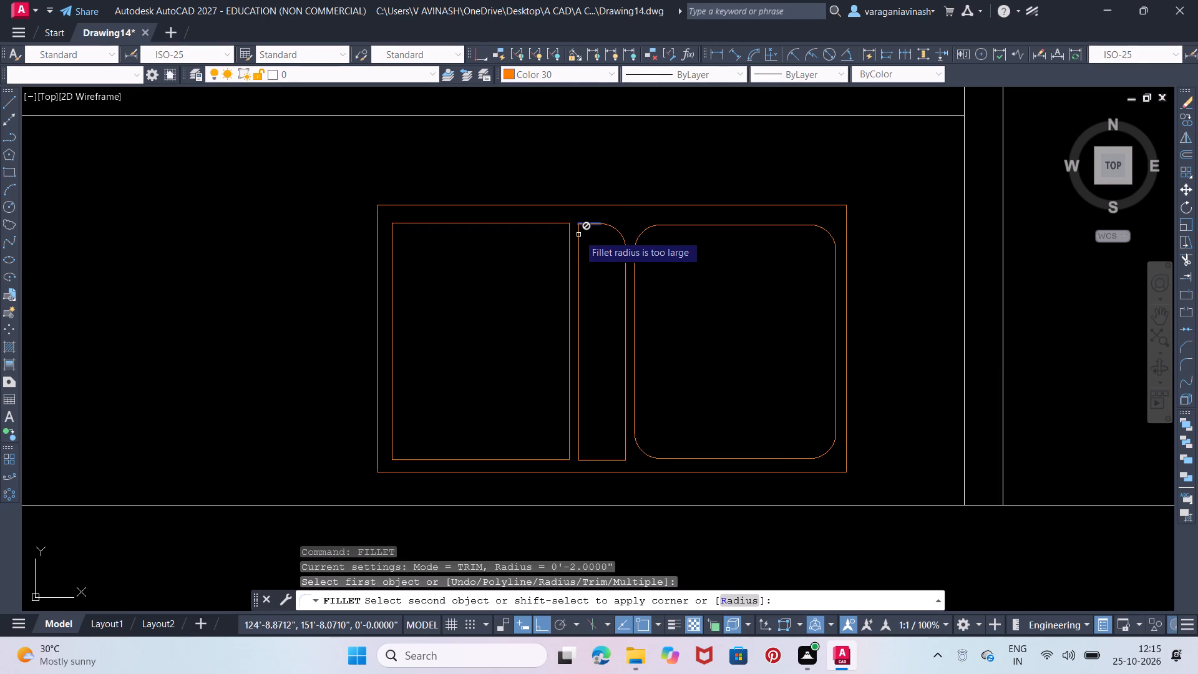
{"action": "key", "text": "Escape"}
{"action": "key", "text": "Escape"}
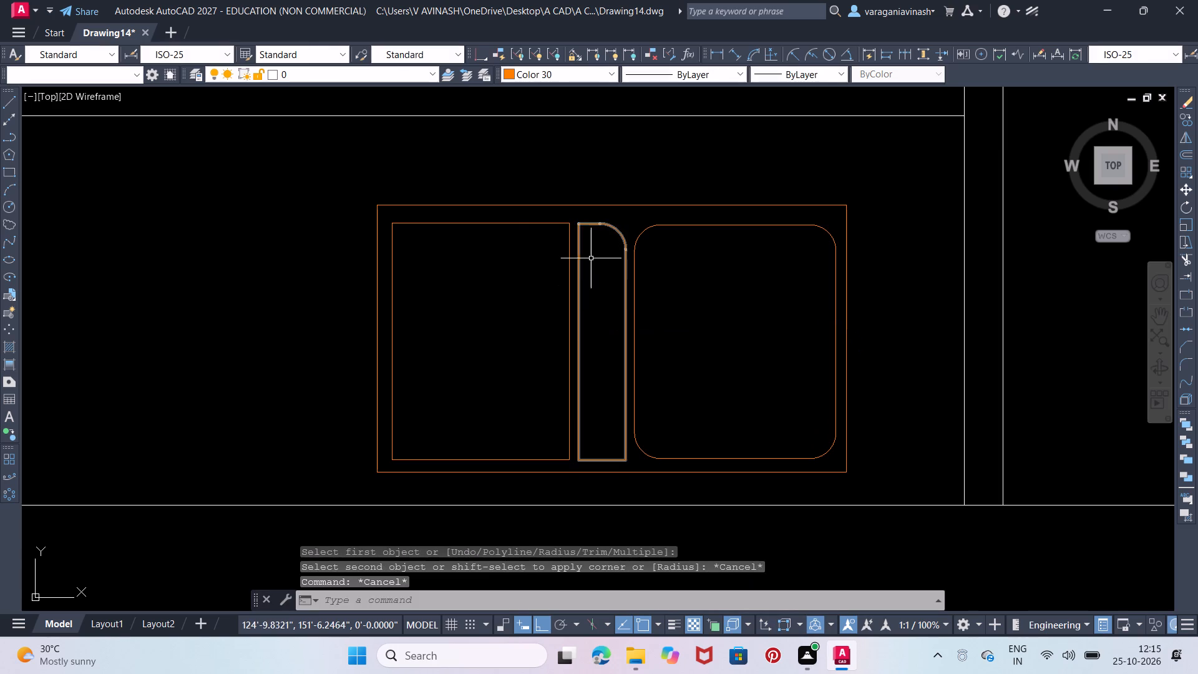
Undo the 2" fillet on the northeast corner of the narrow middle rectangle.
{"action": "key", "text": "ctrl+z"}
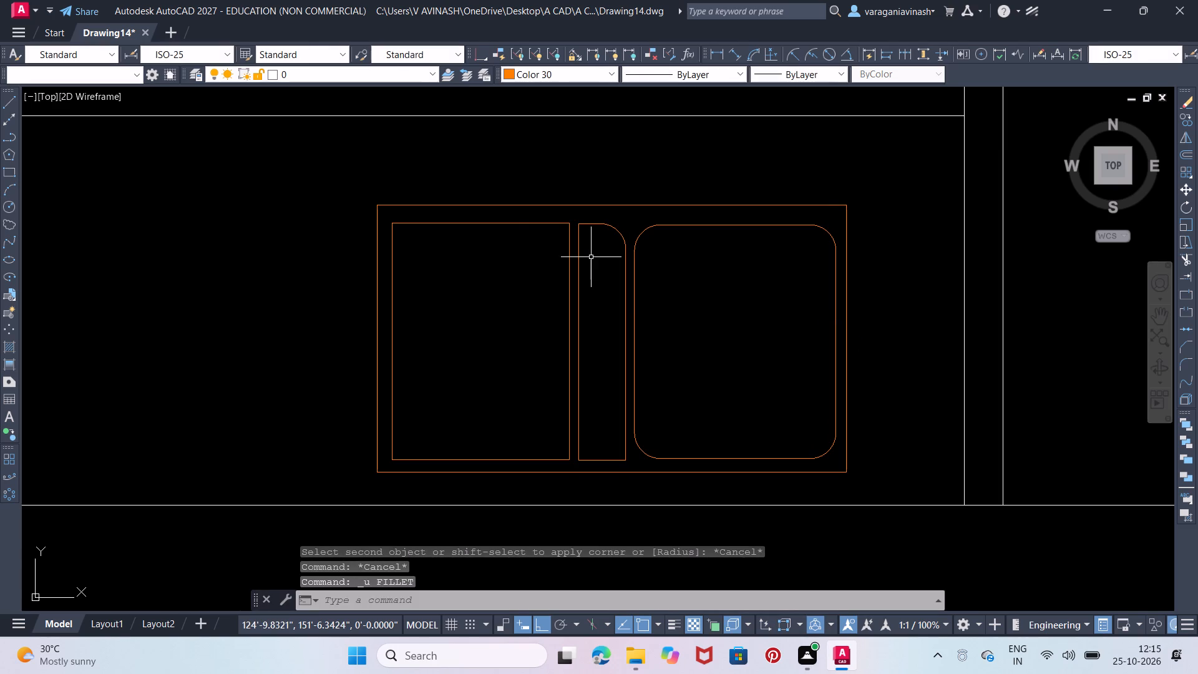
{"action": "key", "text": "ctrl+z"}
Fillet the northeast corner of the narrow middle rectangle with a 1" radius.
{"action": "type", "text": "FI"}
{"action": "left_click", "coordinate": [640, 299]}
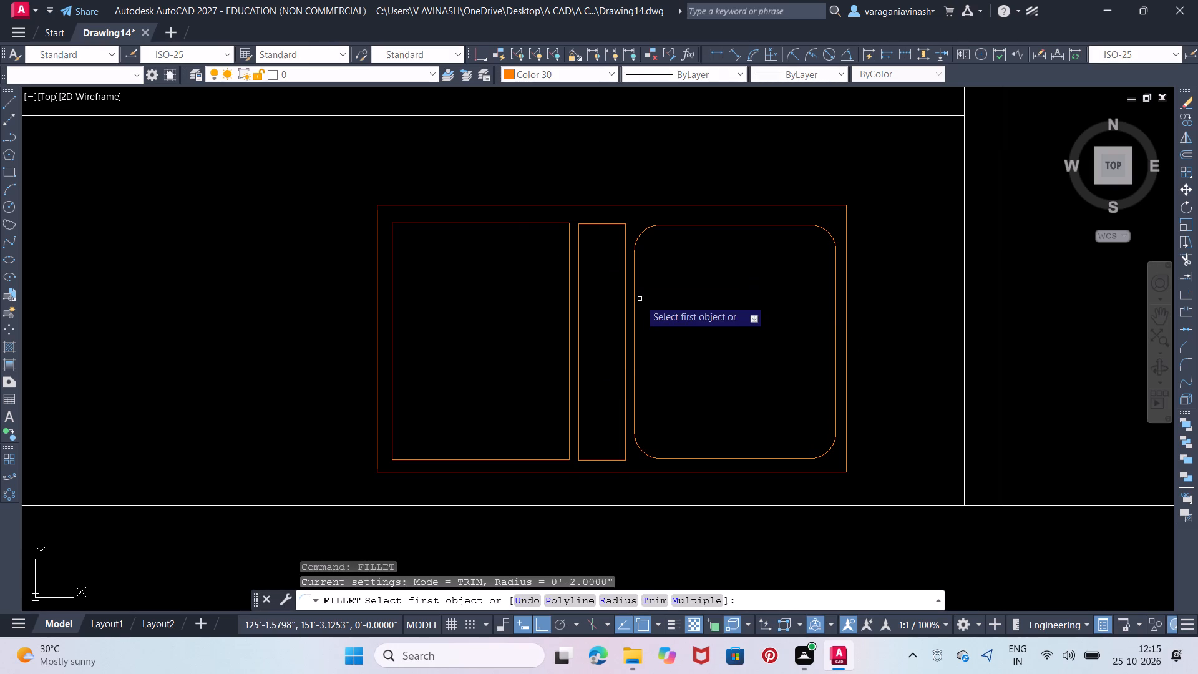
{"action": "key", "text": "r"}
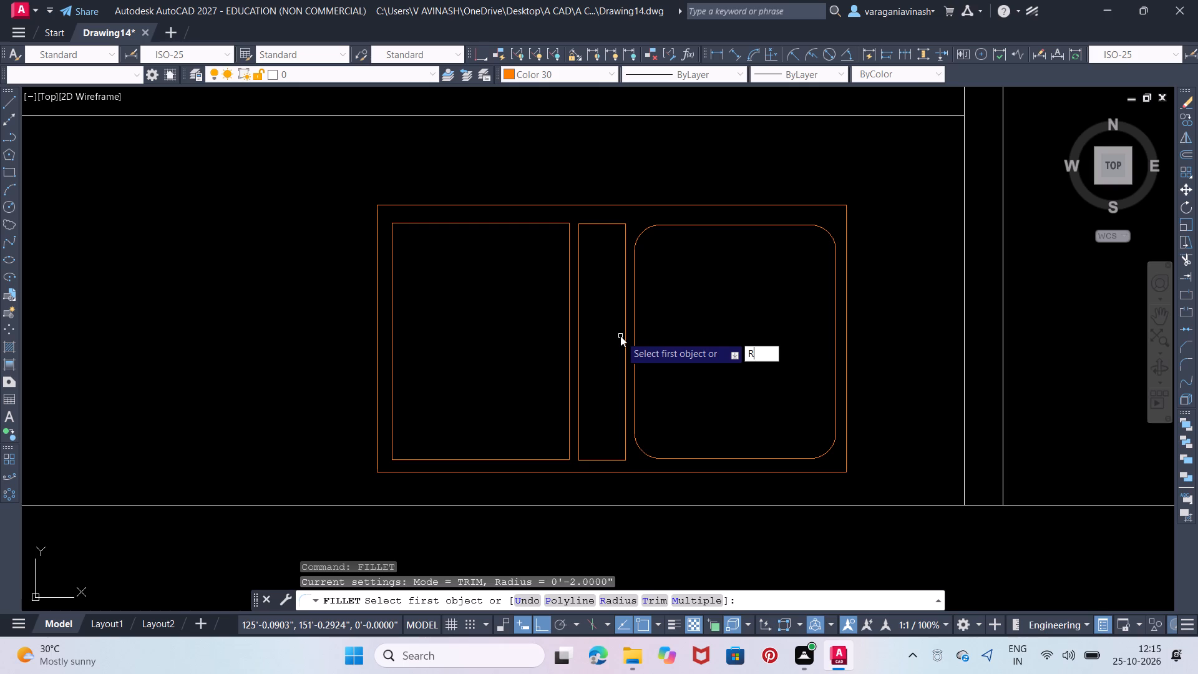
{"action": "key", "text": "Return"}
{"action": "key", "text": "1"}
{"action": "key", "text": "Return"}
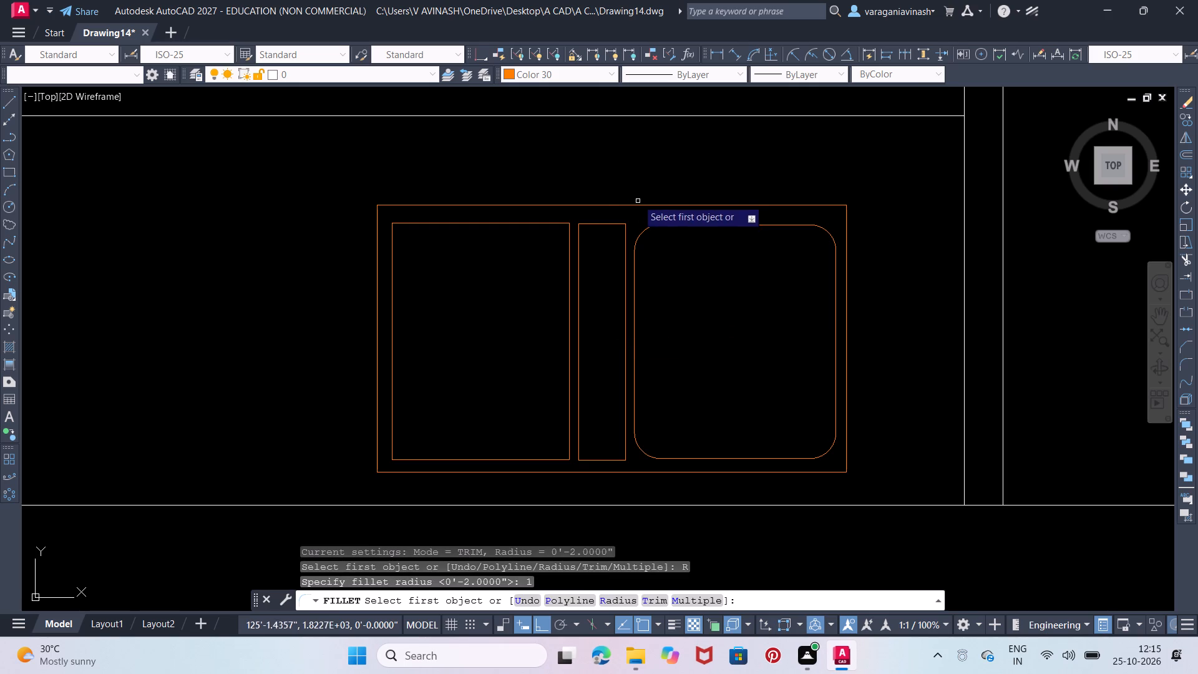
{"action": "left_click", "coordinate": [615, 223]}
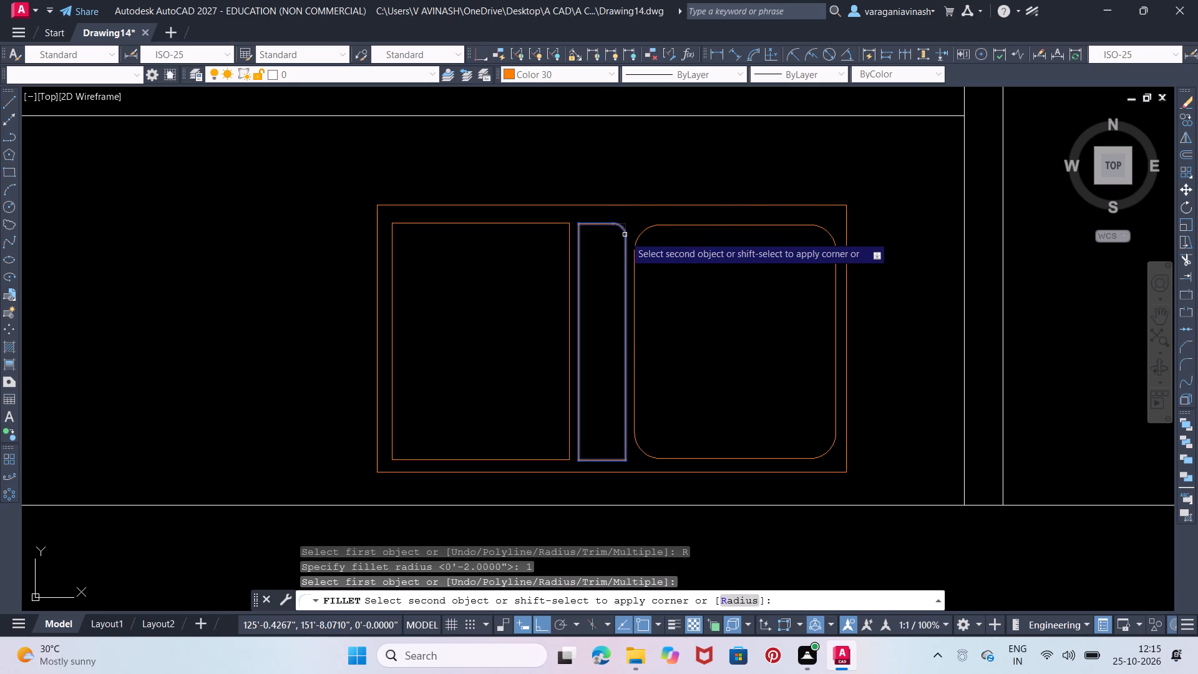
{"action": "left_click", "coordinate": [625, 236]}
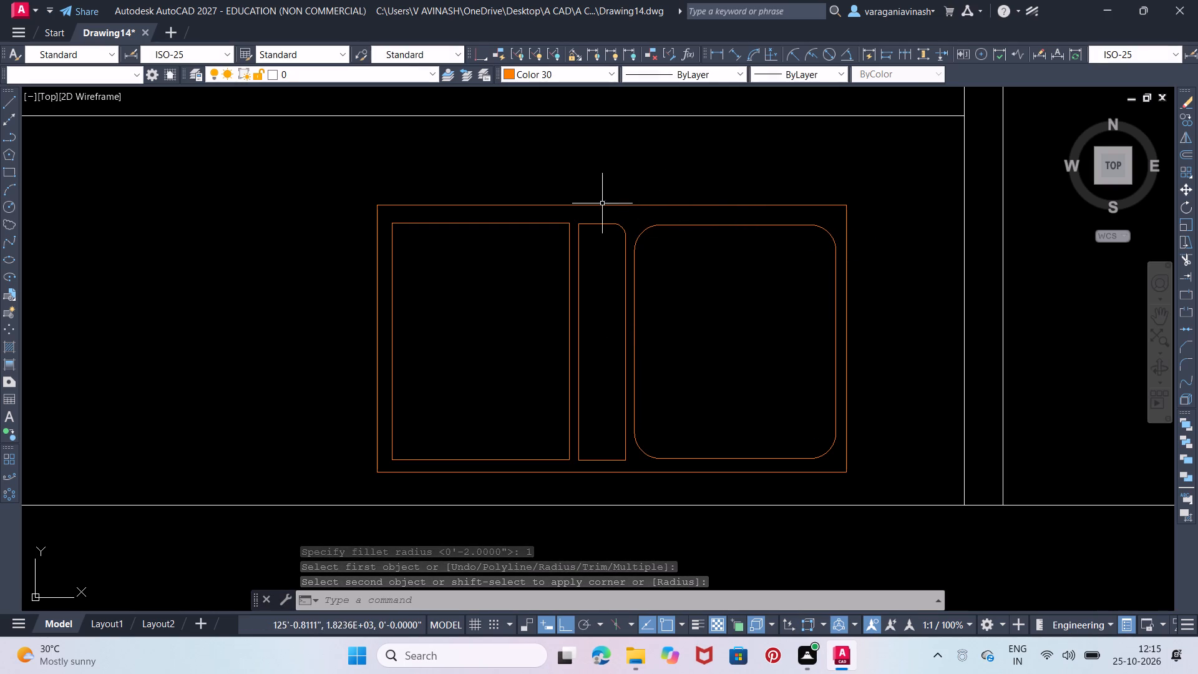
Fillet the northwest, southwest and southeast corners of the narrow middle rectangle with the same 1" radius.
{"action": "right_click", "coordinate": [584, 217]}
{"action": "left_click", "coordinate": [611, 224]}
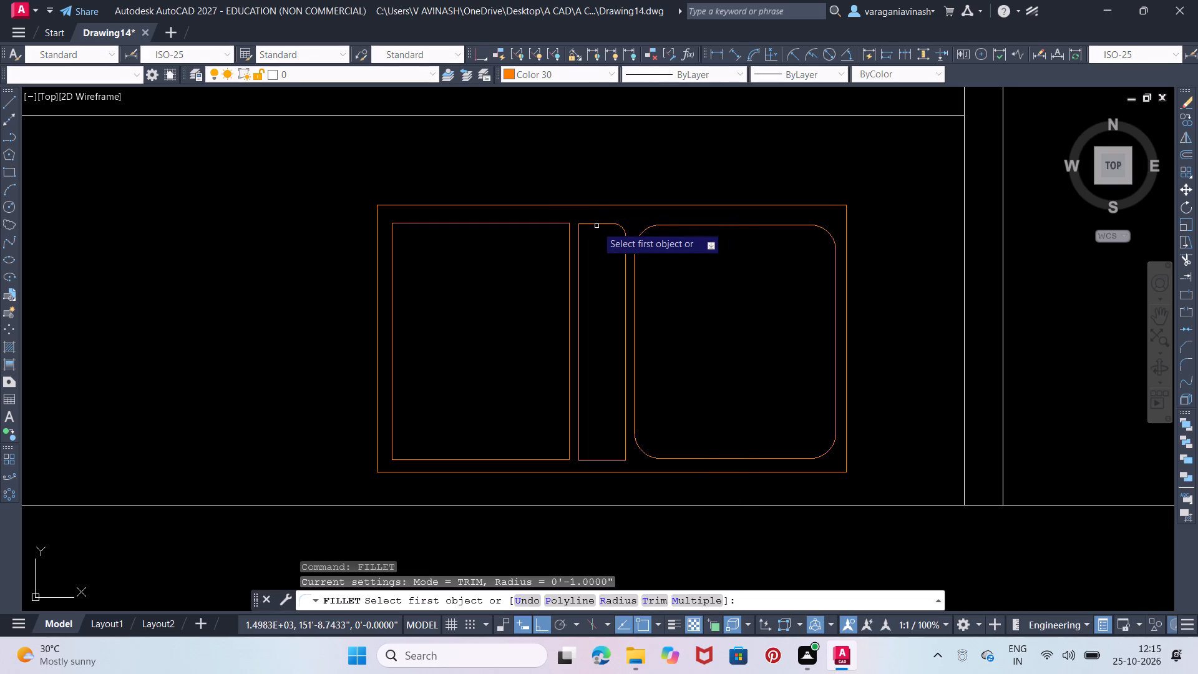
{"action": "left_click", "coordinate": [592, 223]}
{"action": "left_click", "coordinate": [579, 230]}
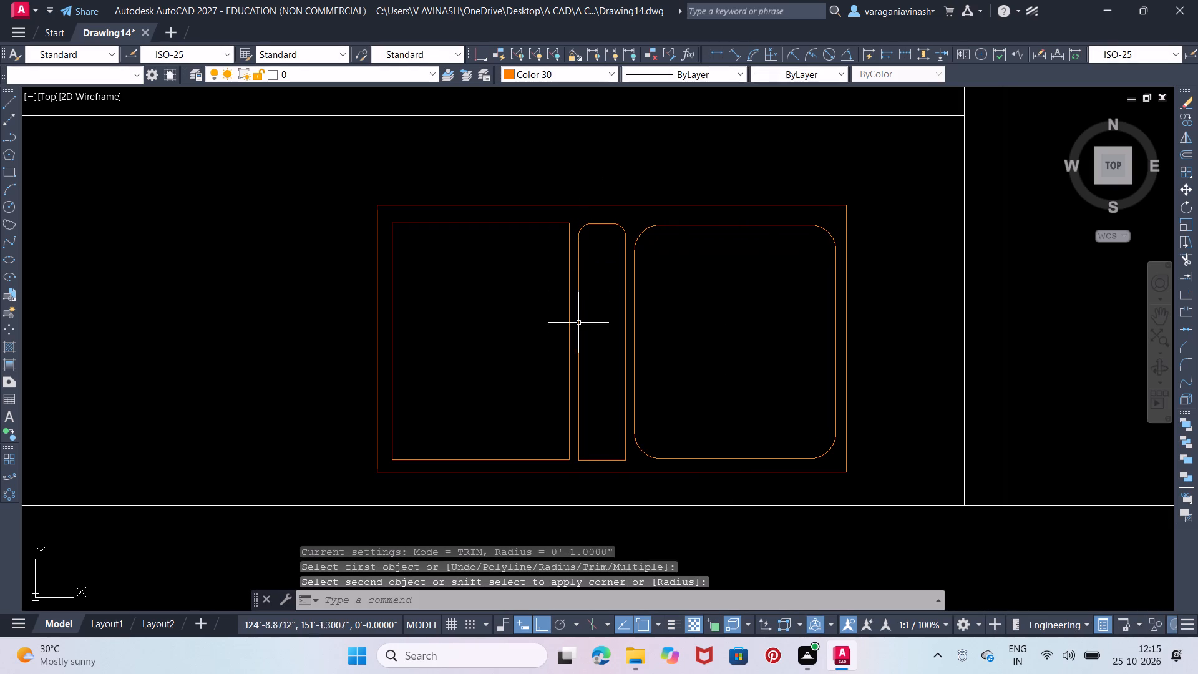
{"action": "right_click", "coordinate": [585, 416]}
{"action": "left_click", "coordinate": [660, 131]}
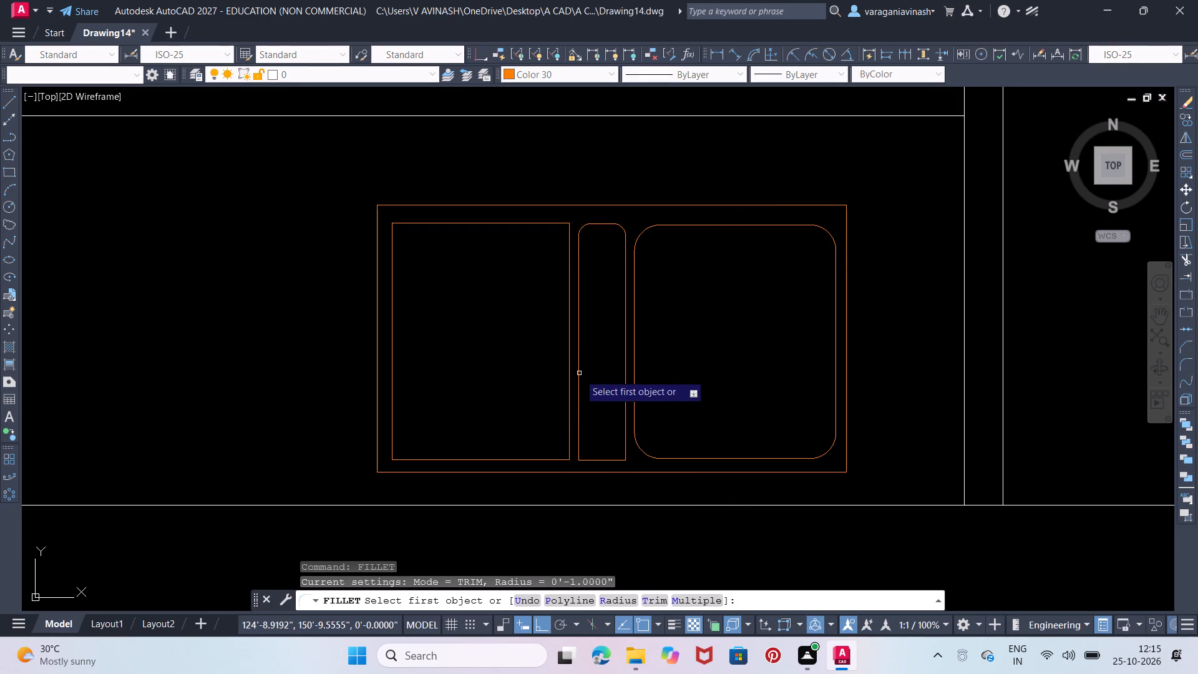
{"action": "left_click", "coordinate": [579, 422]}
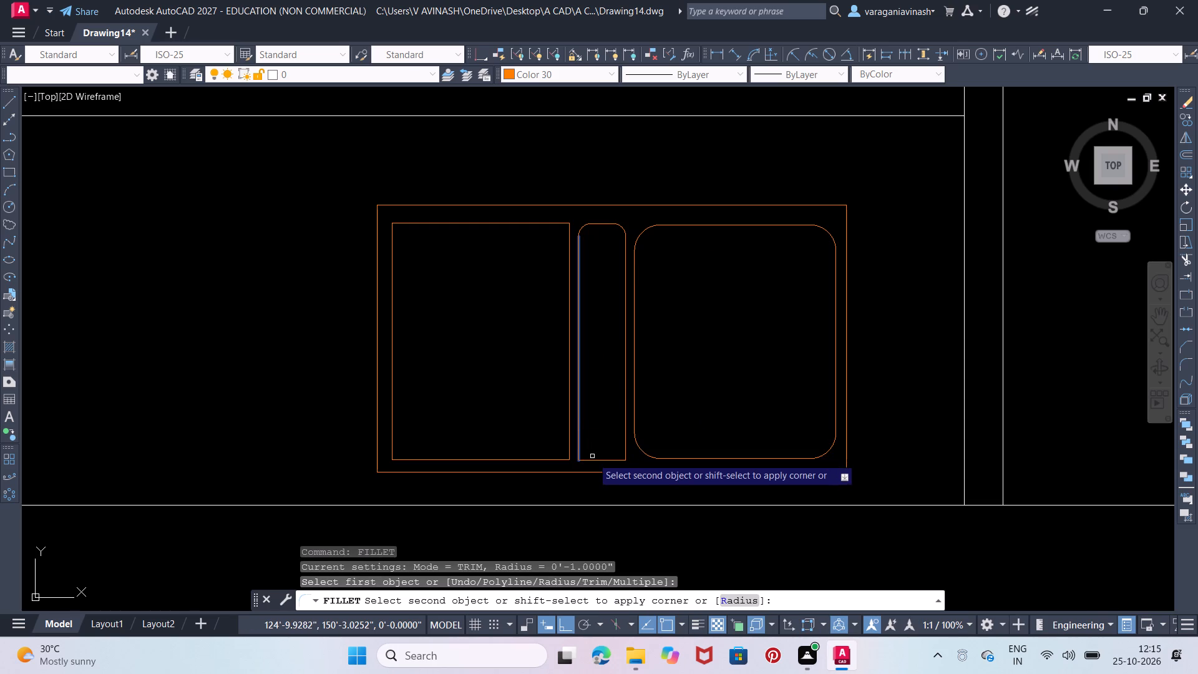
{"action": "left_click", "coordinate": [587, 462]}
{"action": "right_click", "coordinate": [619, 341]}
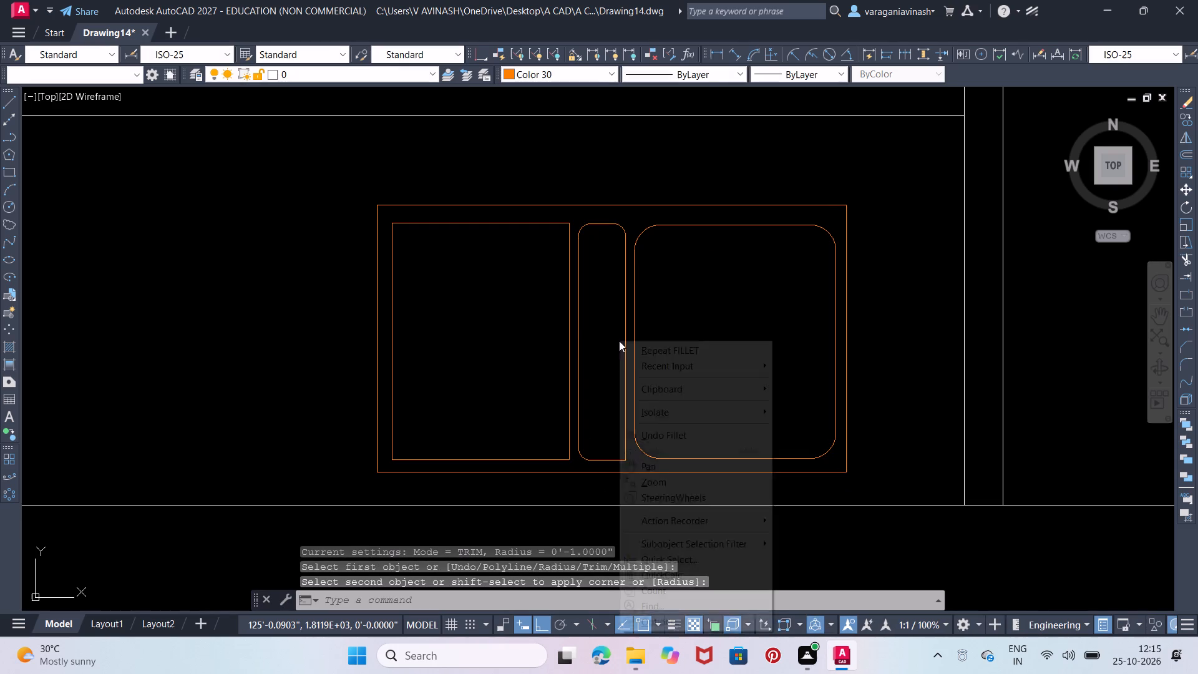
{"action": "left_click", "coordinate": [645, 346]}
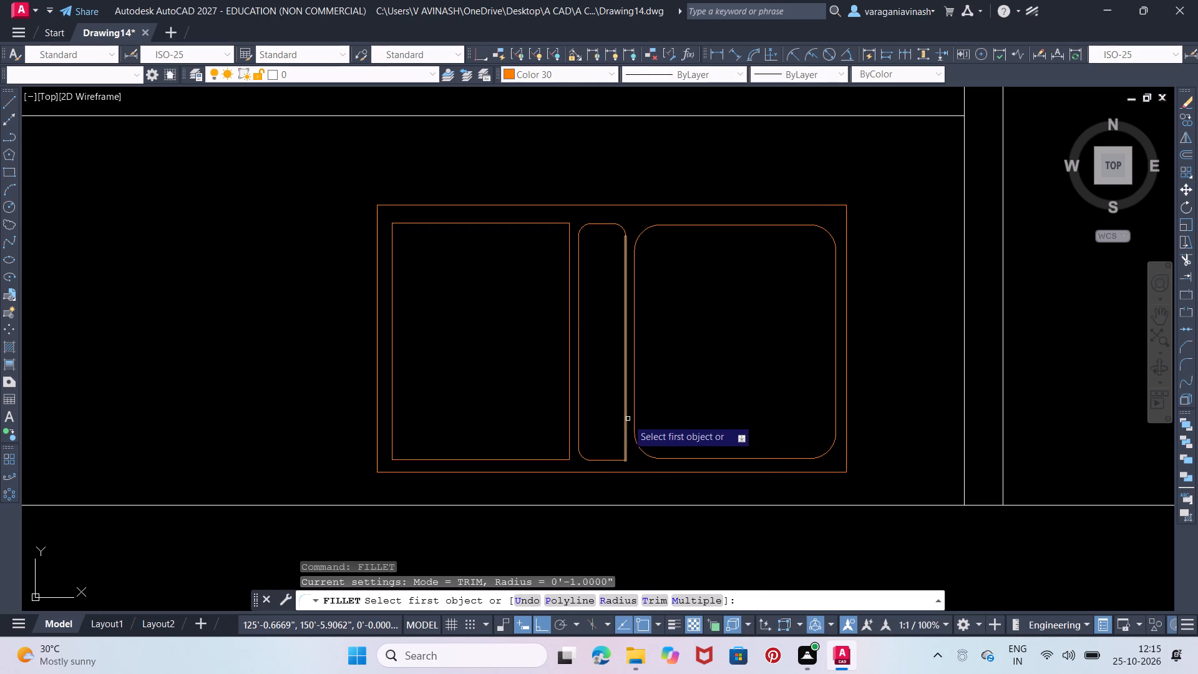
{"action": "left_click", "coordinate": [626, 418]}
{"action": "left_click", "coordinate": [616, 460]}
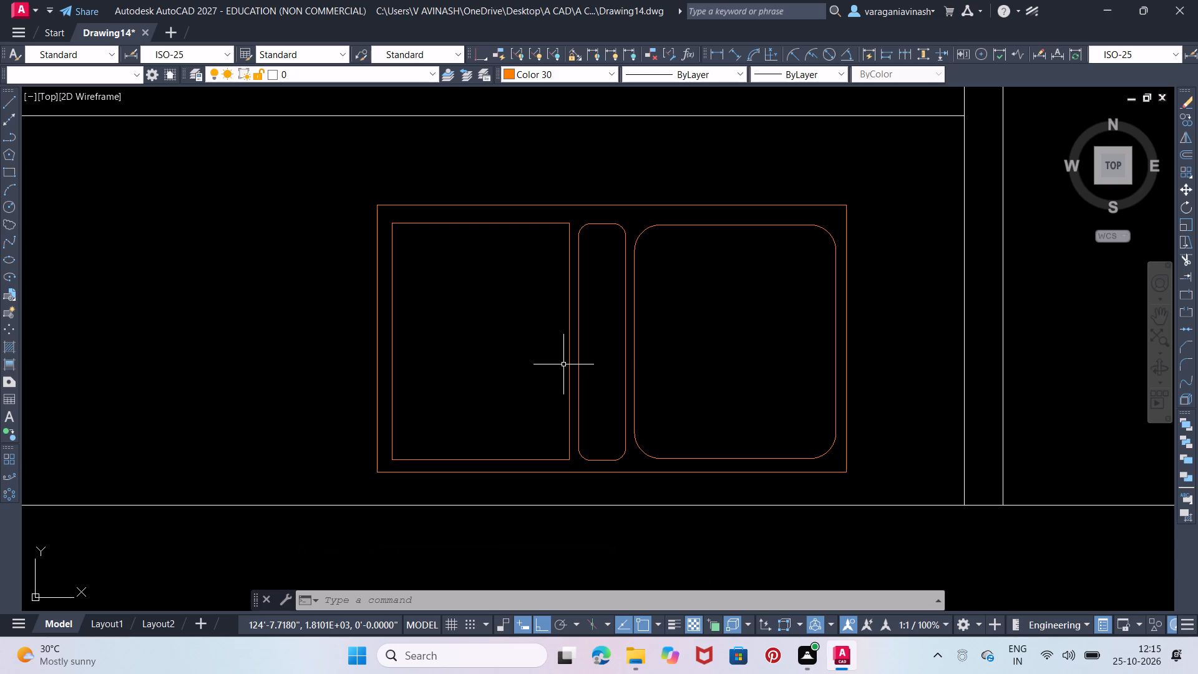
Draw a rectangle about 3.7" by 2" straddling the south edges of the east basin and the outer rectangle.
{"action": "middle_click_drag", "start_coordinate": [623, 393], "coordinate": [618, 390]}
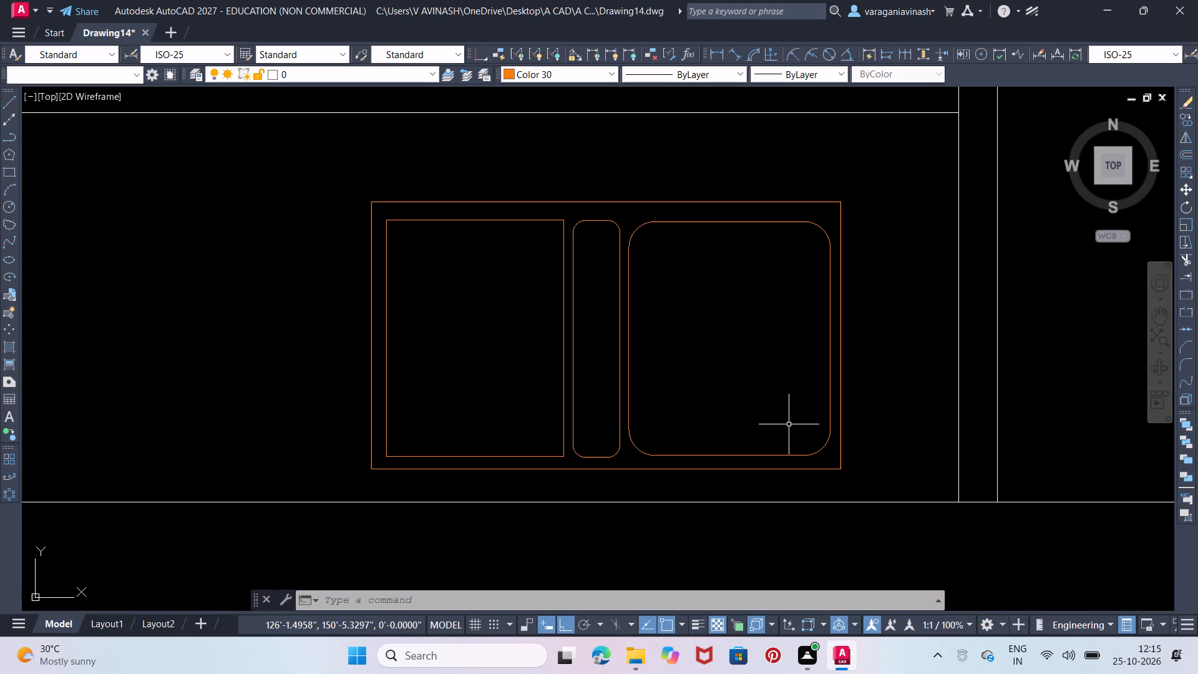
{"action": "scroll", "coordinate": [789, 424], "scroll_direction": "up", "scroll_amount": 1}
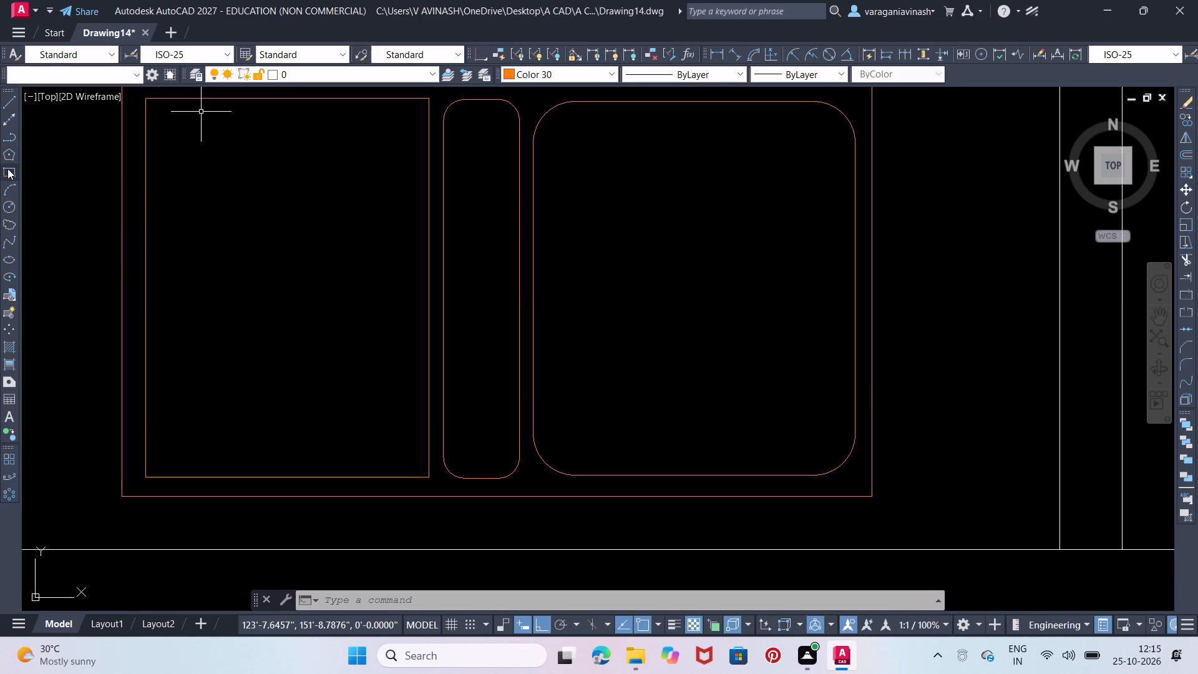
{"action": "left_click", "coordinate": [7, 168]}
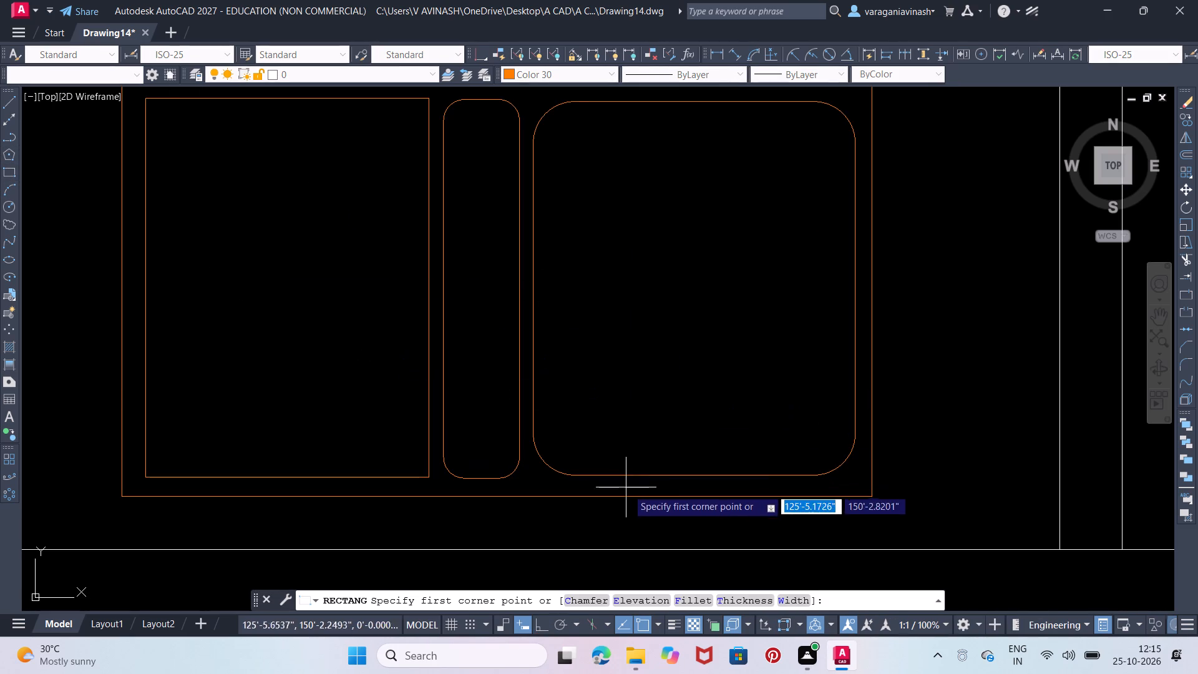
{"action": "left_click", "coordinate": [660, 508]}
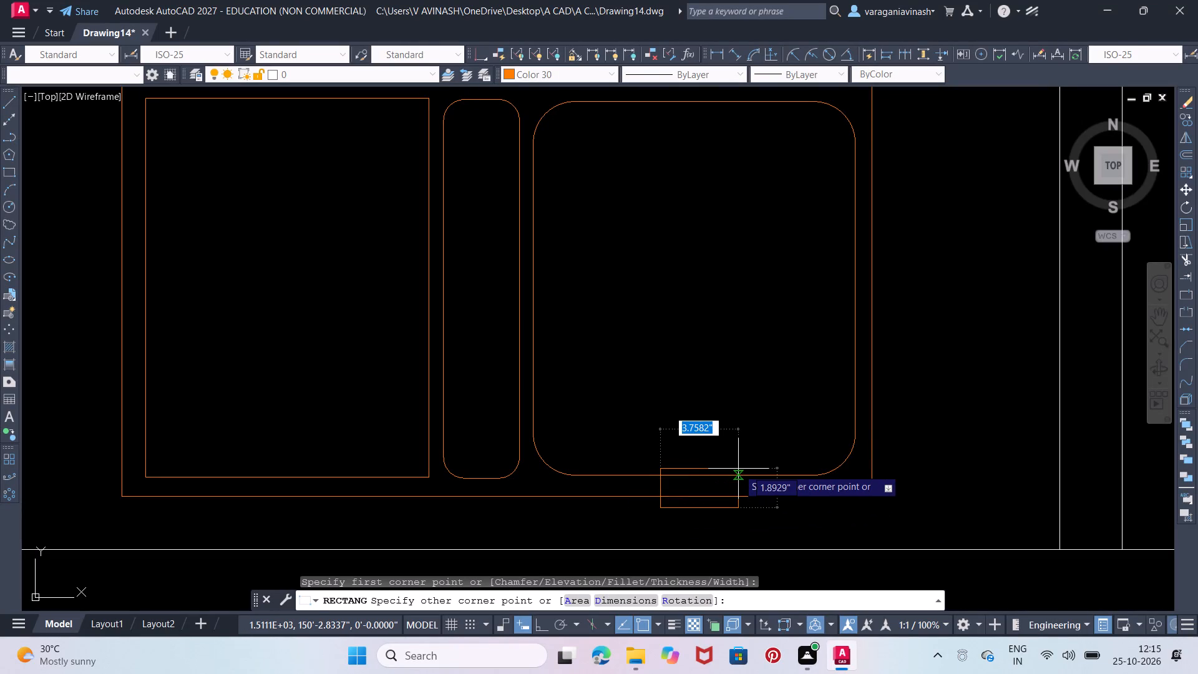
{"action": "left_click", "coordinate": [737, 467]}
Draw an upright rectangle about 1.1" wide and 2.4" high from the outer south edge across the small wide rectangle.
{"action": "right_click", "coordinate": [738, 467]}
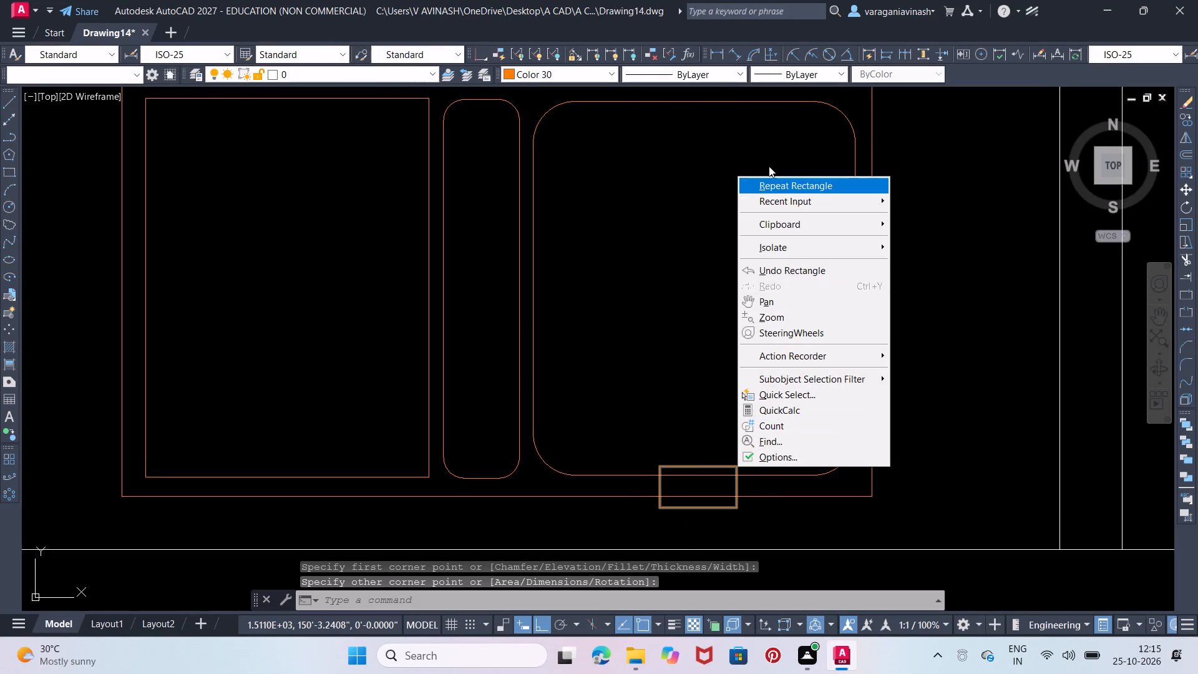
{"action": "left_click", "coordinate": [767, 179]}
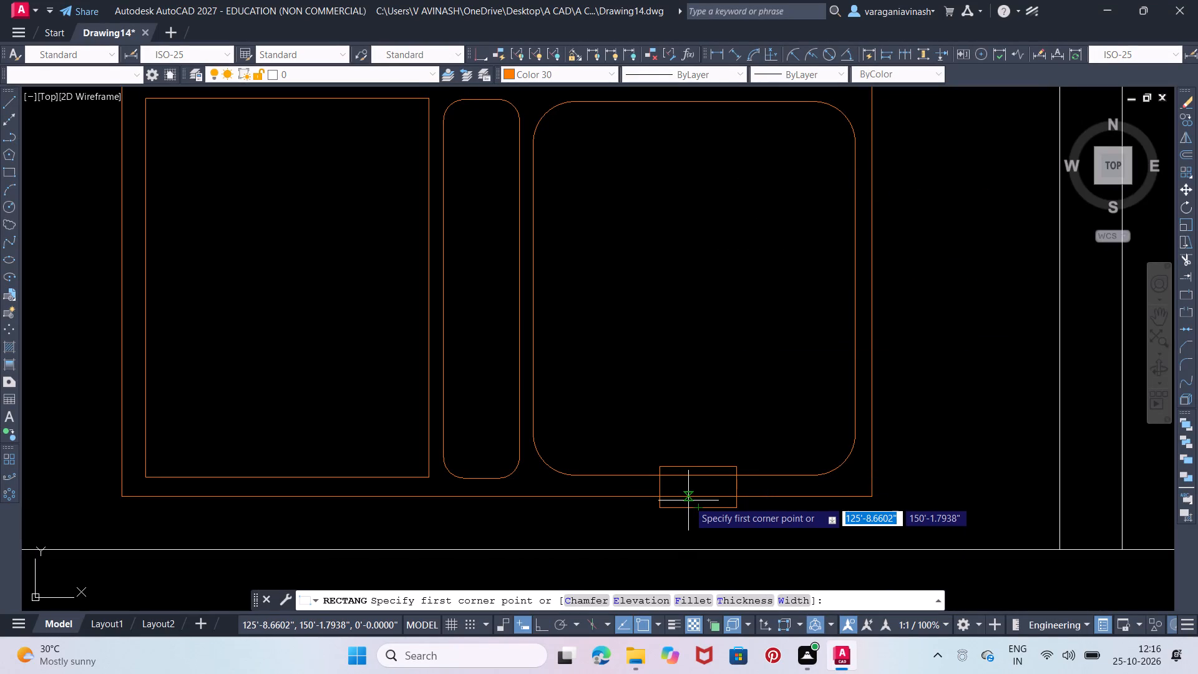
{"action": "scroll", "coordinate": [688, 501], "scroll_direction": "up", "scroll_amount": 1}
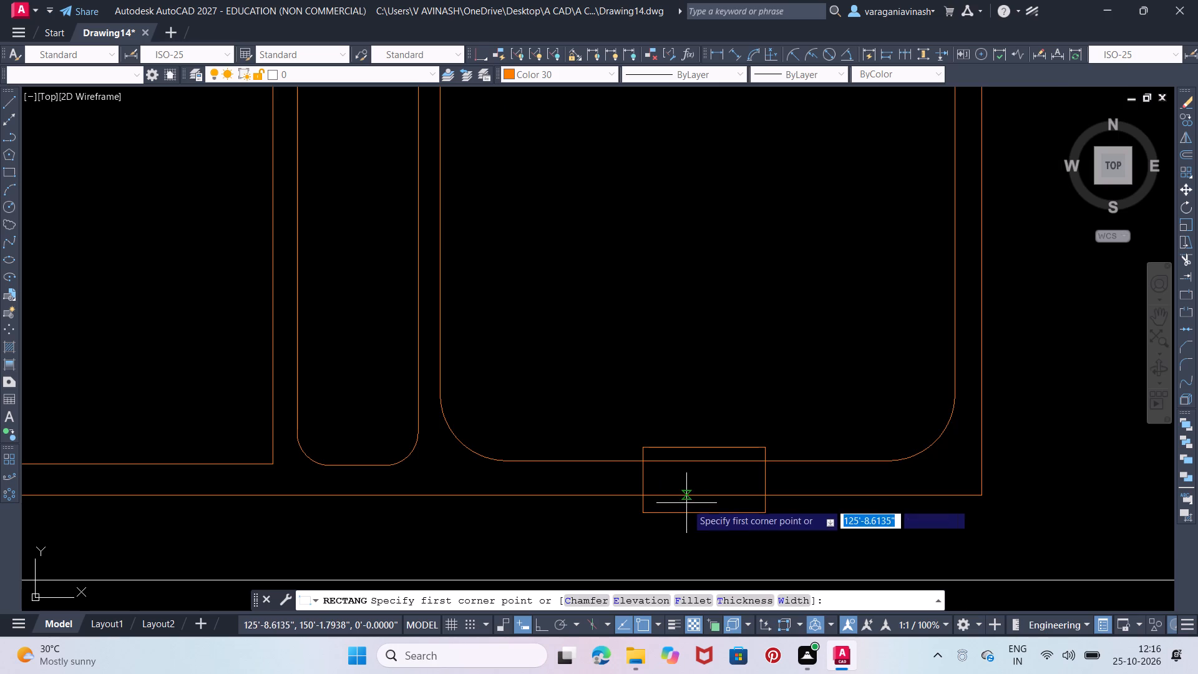
{"action": "left_click", "coordinate": [686, 503]}
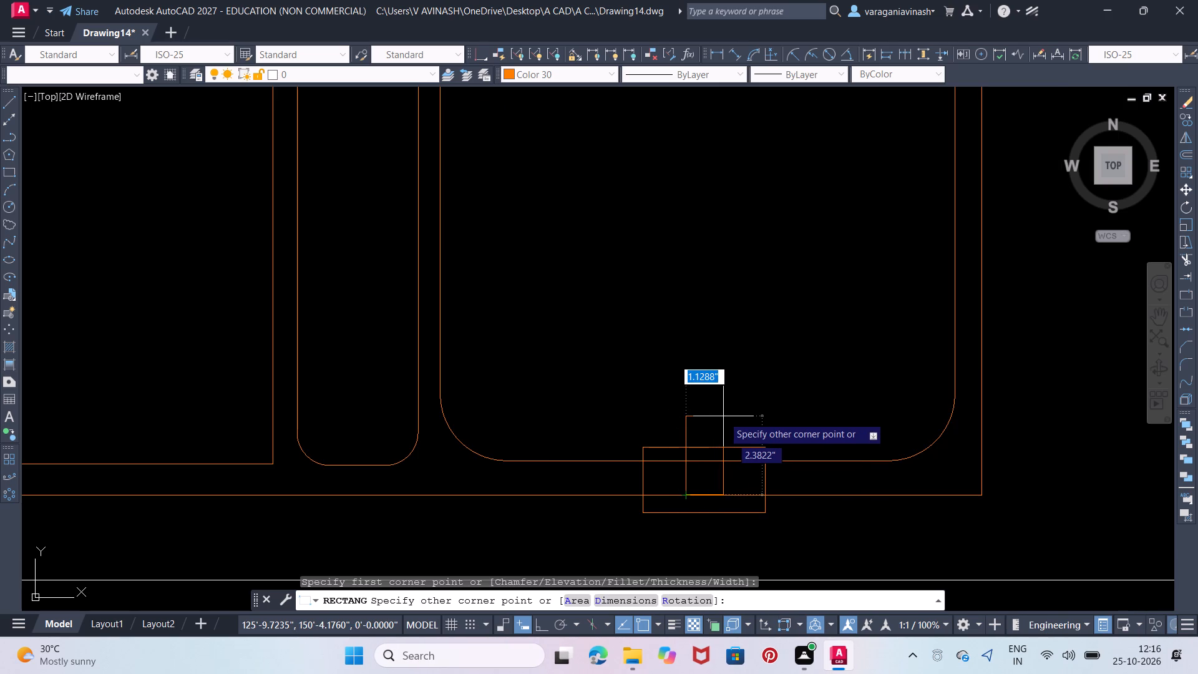
{"action": "left_click", "coordinate": [723, 417]}
{"action": "middle_click_drag", "start_coordinate": [714, 412], "coordinate": [704, 404]}
{"action": "key", "text": "Escape"}
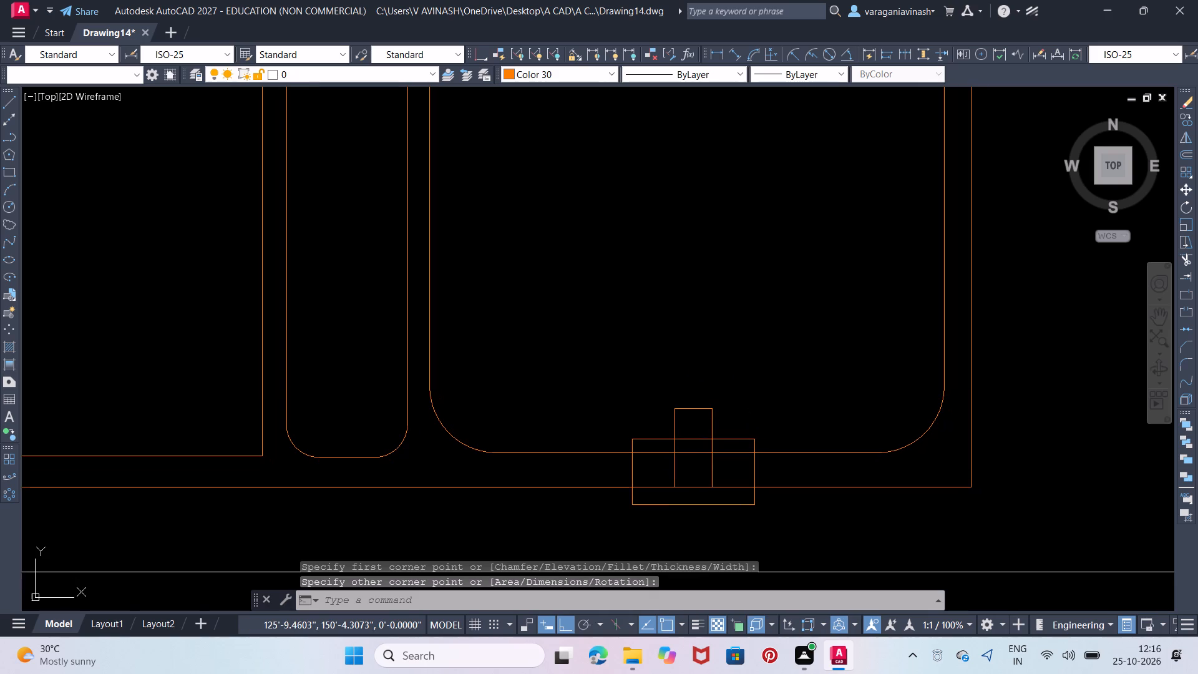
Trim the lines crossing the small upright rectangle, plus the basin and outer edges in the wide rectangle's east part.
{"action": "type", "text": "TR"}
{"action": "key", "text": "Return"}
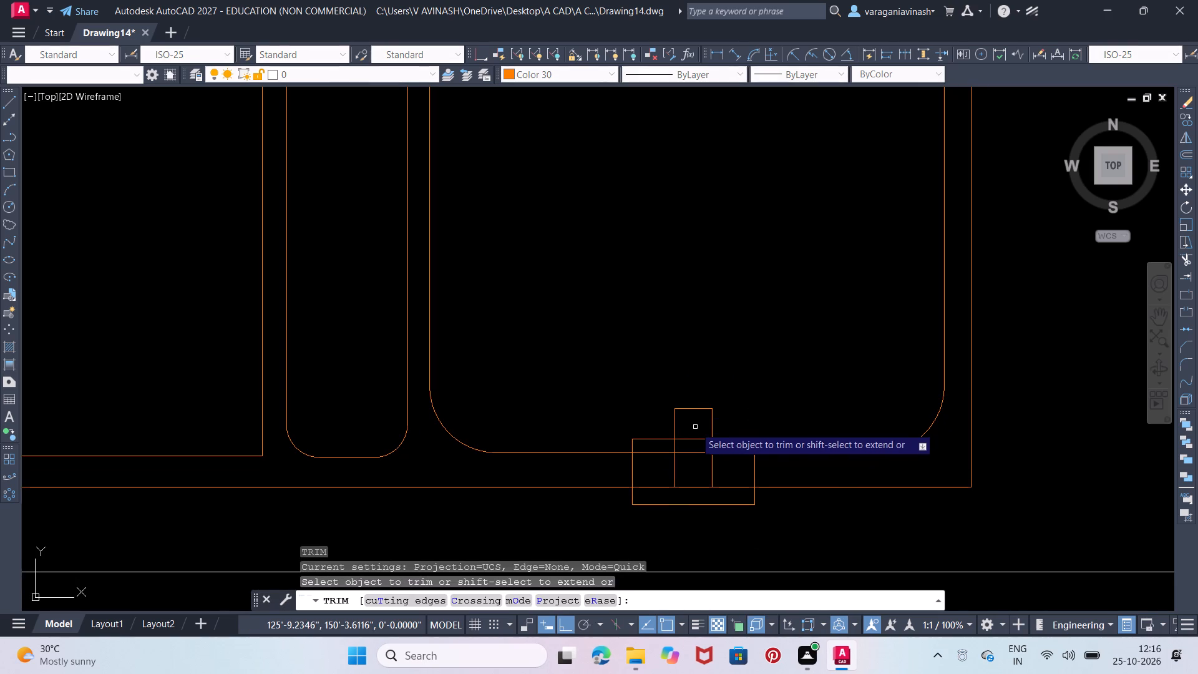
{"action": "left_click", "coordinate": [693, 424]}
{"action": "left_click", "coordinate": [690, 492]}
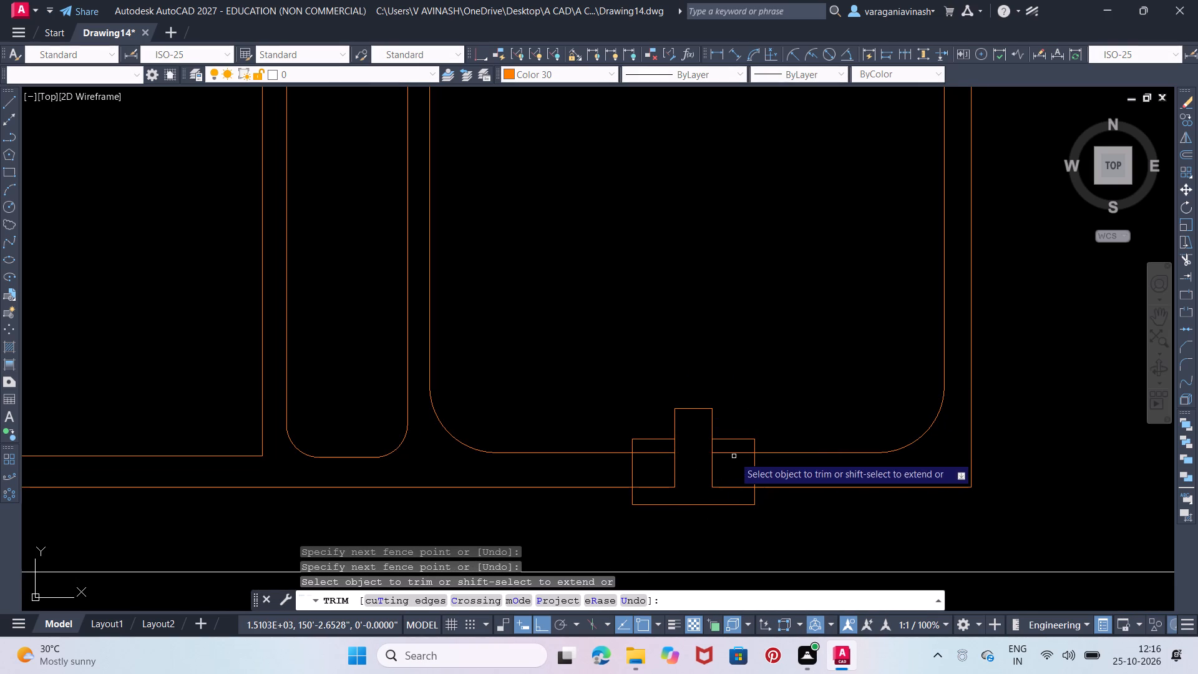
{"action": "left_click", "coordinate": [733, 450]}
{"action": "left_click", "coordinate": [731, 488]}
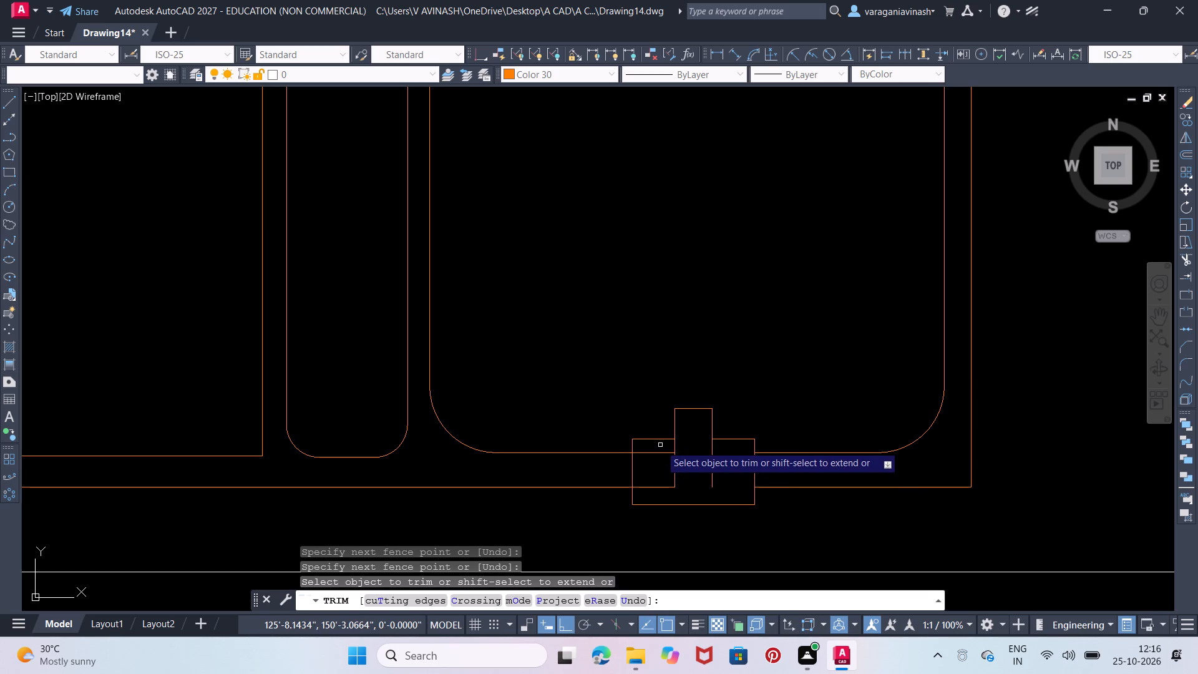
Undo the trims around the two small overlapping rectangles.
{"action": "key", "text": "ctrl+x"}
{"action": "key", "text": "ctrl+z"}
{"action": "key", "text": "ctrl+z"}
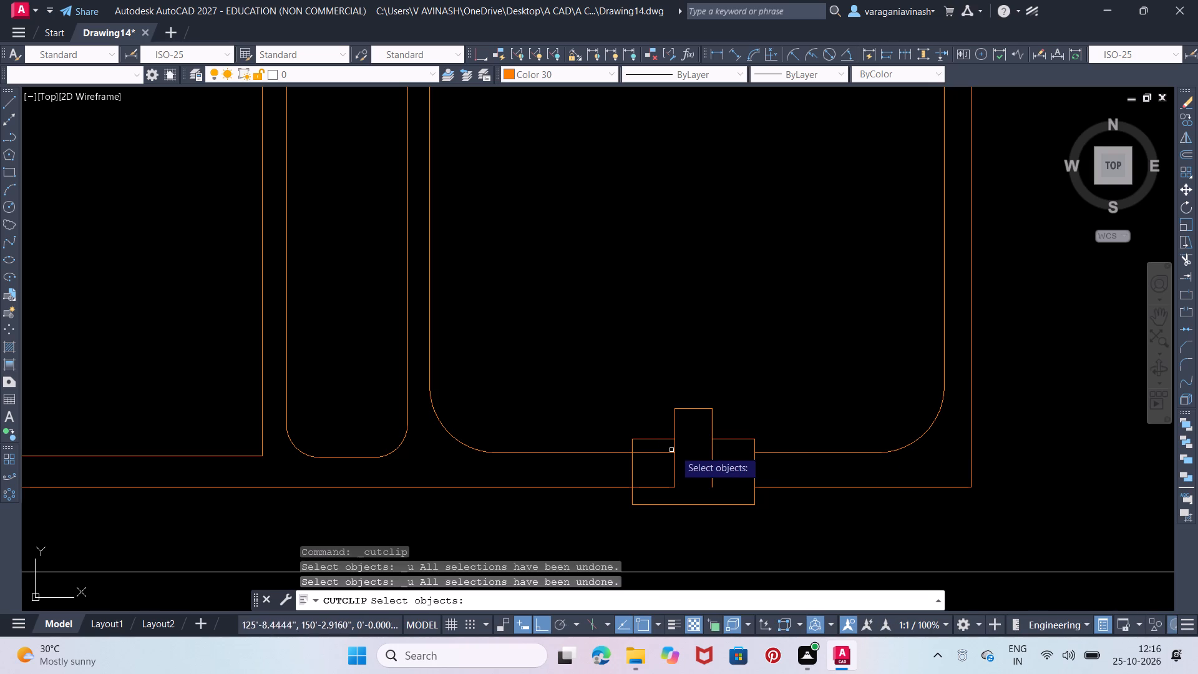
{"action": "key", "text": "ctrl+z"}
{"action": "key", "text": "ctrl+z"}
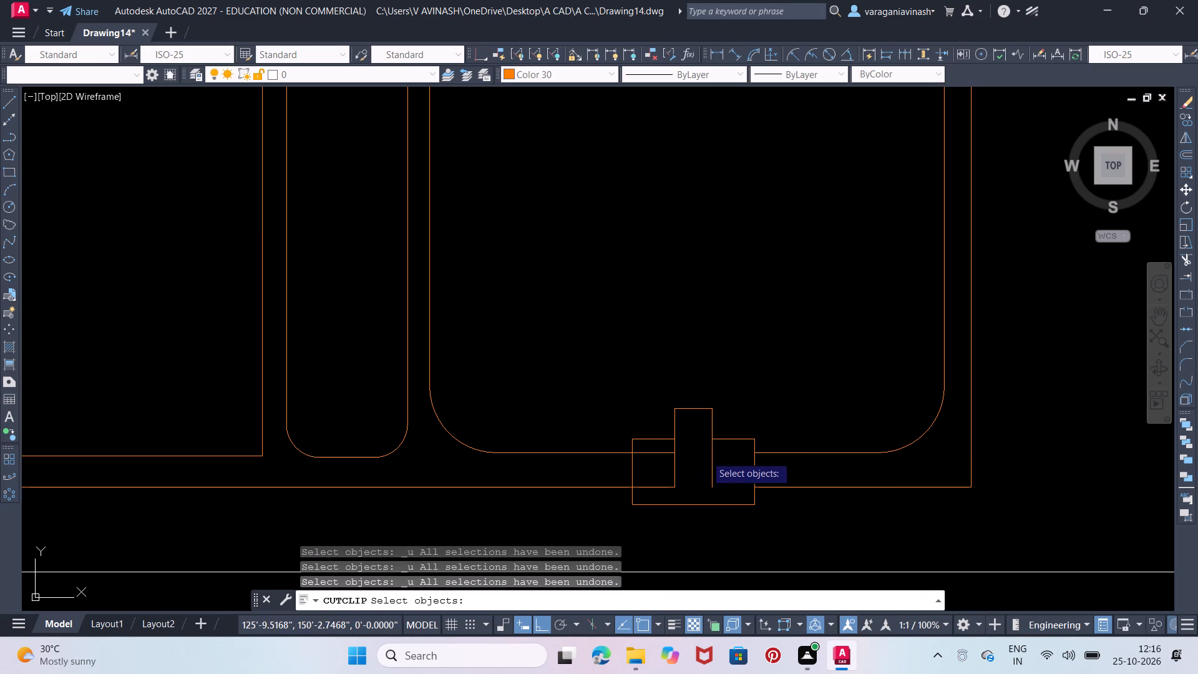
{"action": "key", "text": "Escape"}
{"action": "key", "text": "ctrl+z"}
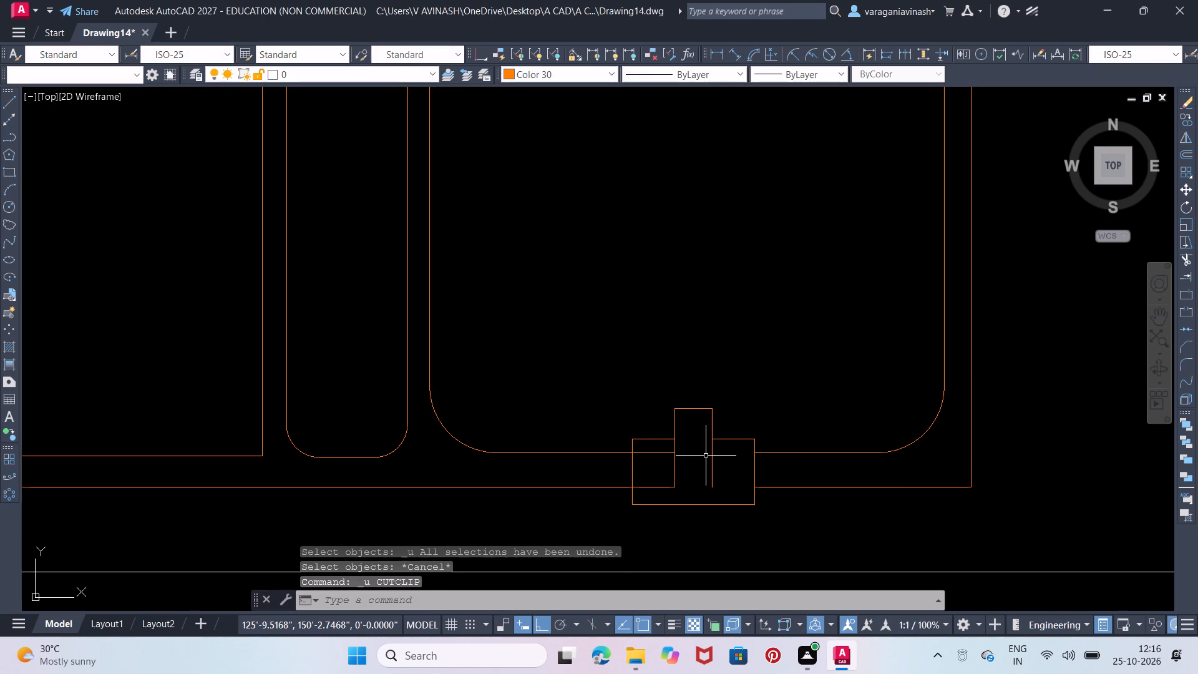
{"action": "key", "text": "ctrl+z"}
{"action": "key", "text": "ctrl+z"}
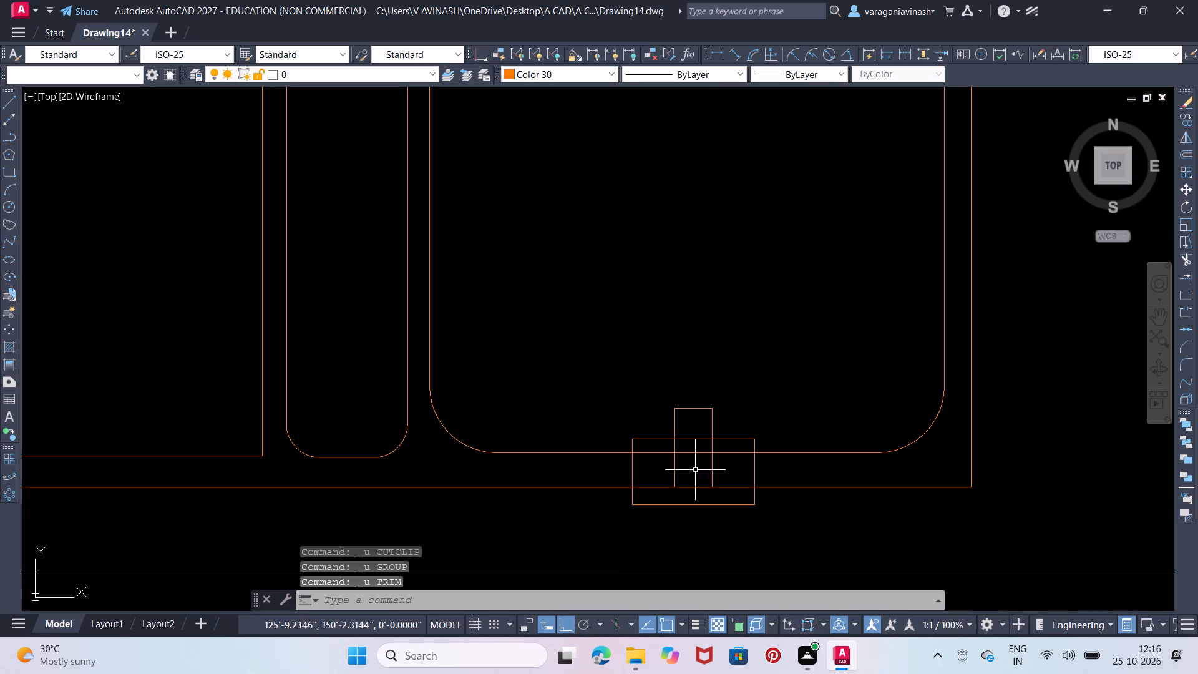
Trim the wide rectangle's north edge inside the upright rectangle and the basin's south edge inside both small rectangles.
{"action": "middle_click_drag", "start_coordinate": [728, 435], "coordinate": [721, 417]}
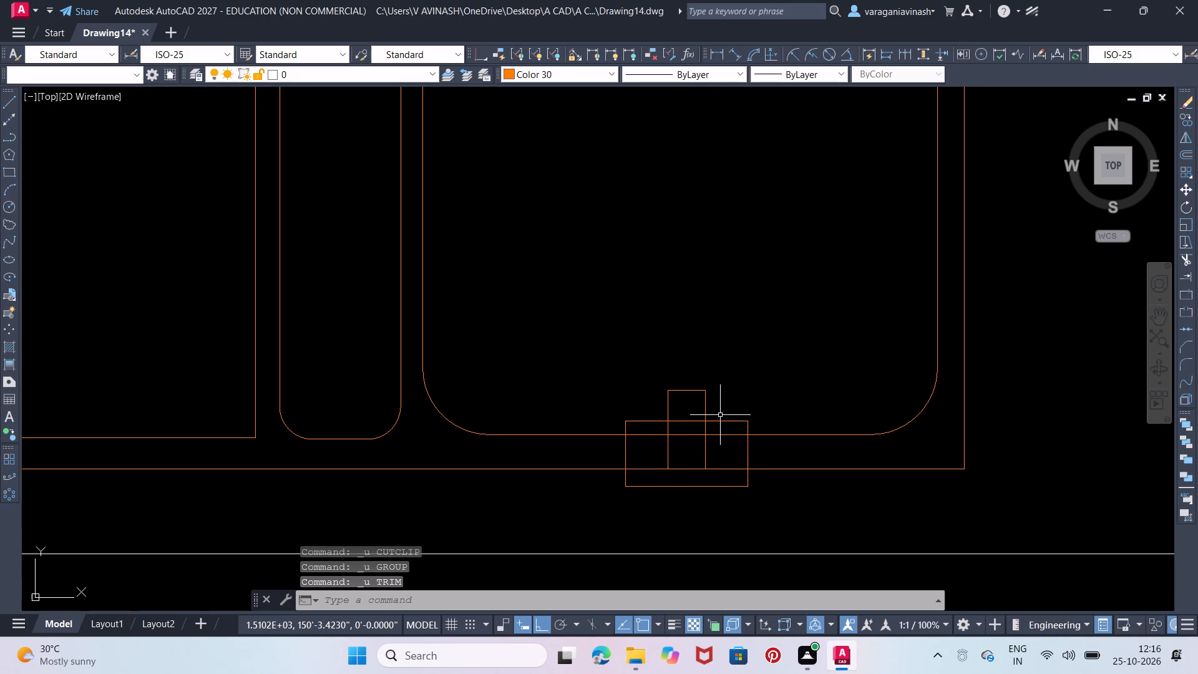
{"action": "type", "text": "TR"}
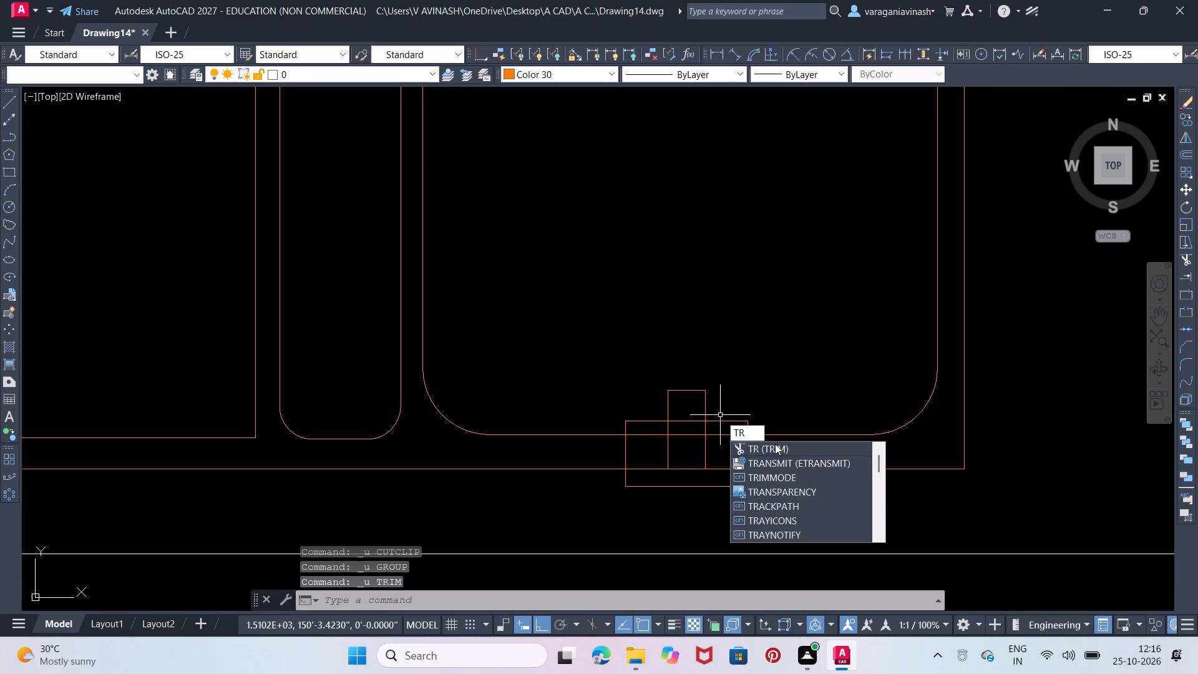
{"action": "left_click", "coordinate": [775, 444]}
{"action": "left_click", "coordinate": [685, 410]}
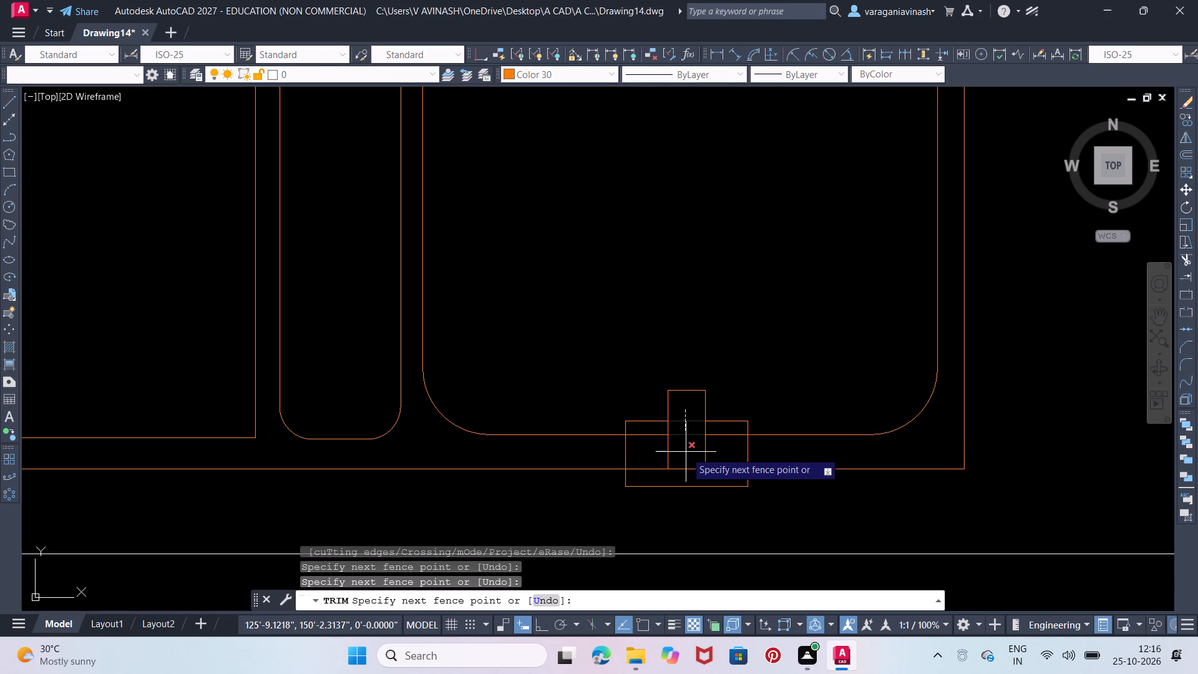
{"action": "left_click", "coordinate": [686, 450]}
{"action": "left_click", "coordinate": [719, 434]}
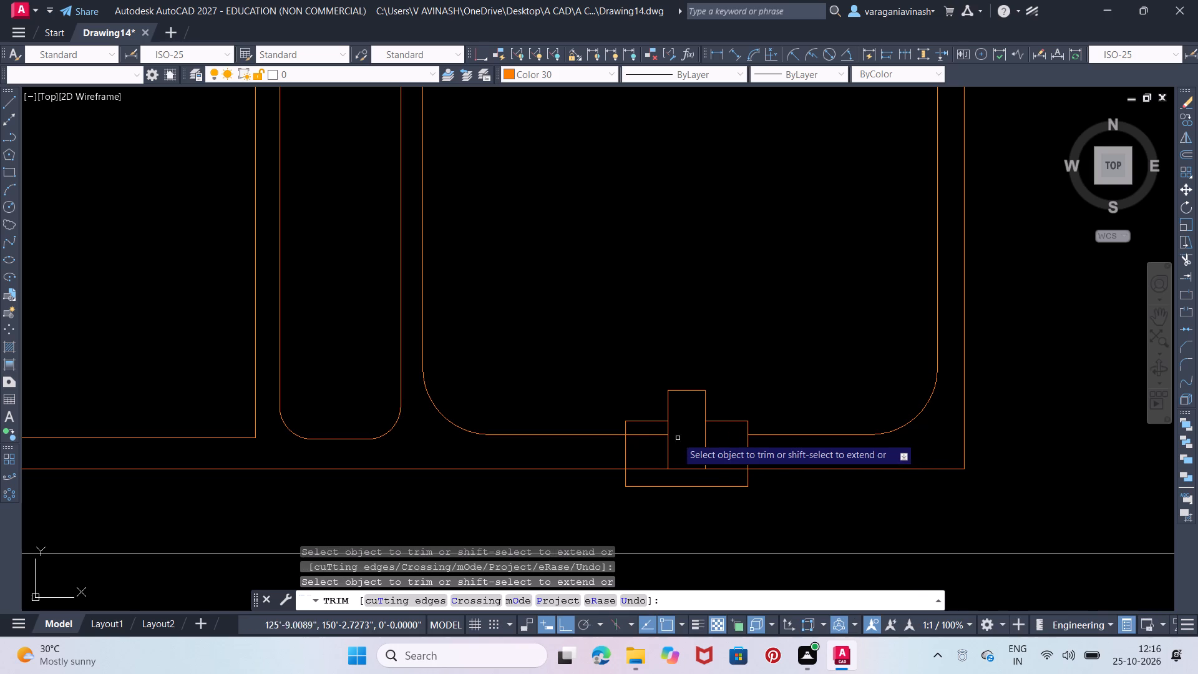
{"action": "left_click", "coordinate": [659, 435]}
{"action": "key", "text": "Escape"}
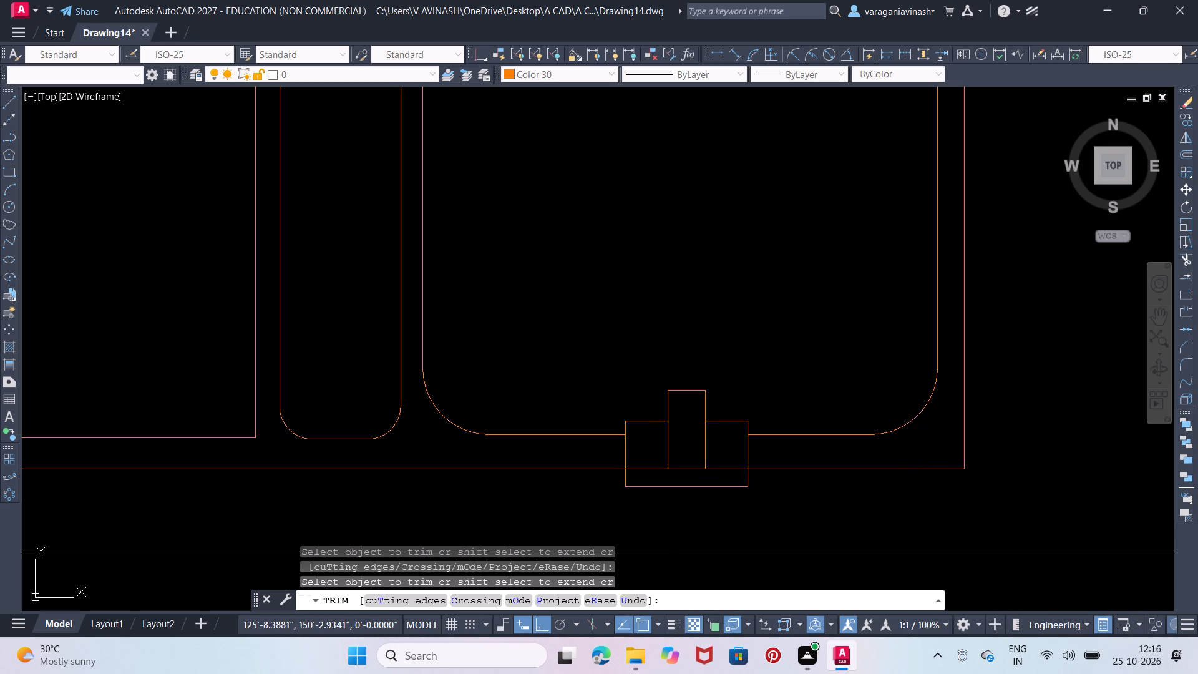
{"action": "scroll", "coordinate": [661, 431], "scroll_direction": "down", "scroll_amount": 1}
{"action": "middle_click_drag", "start_coordinate": [647, 395], "coordinate": [910, 473]}
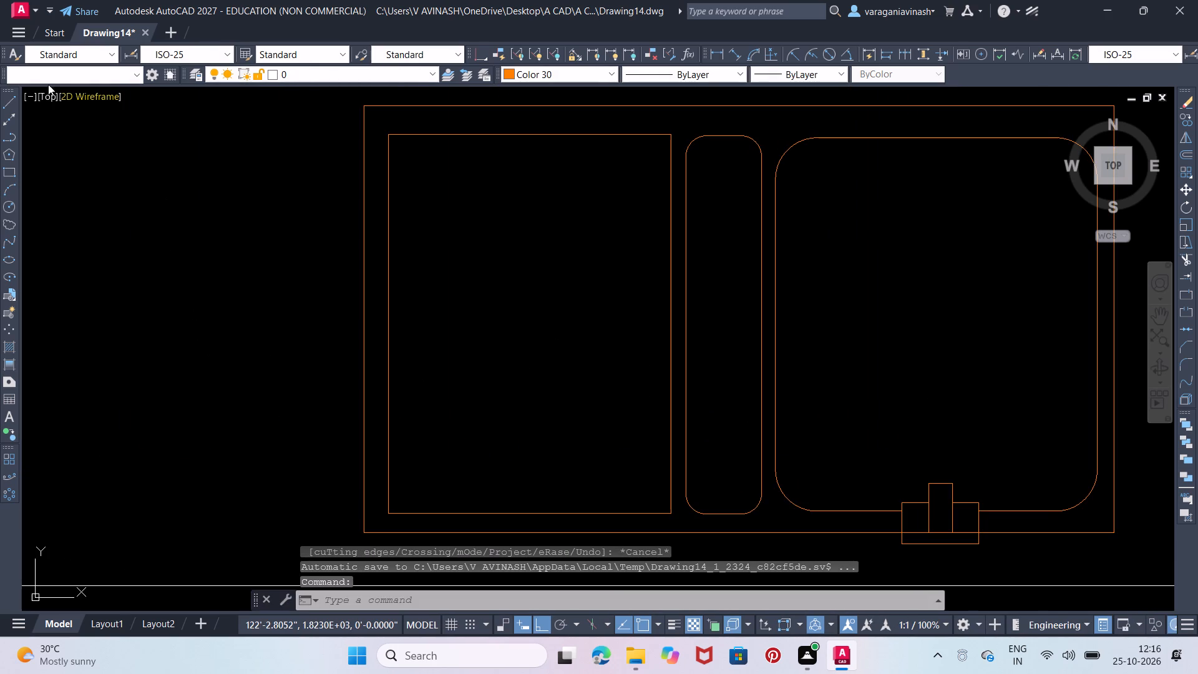
Draw a straight line across the west rectangle of the fixture, 1" south of its north edge.
{"action": "left_click", "coordinate": [6, 101]}
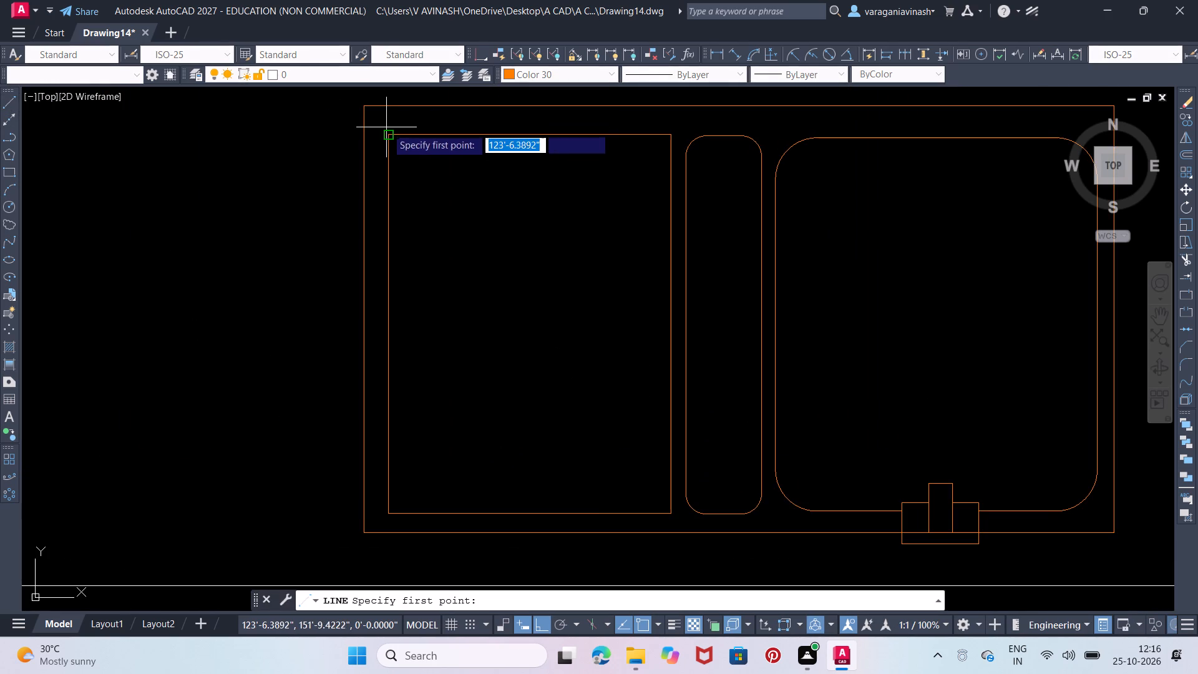
{"action": "left_click", "coordinate": [387, 129]}
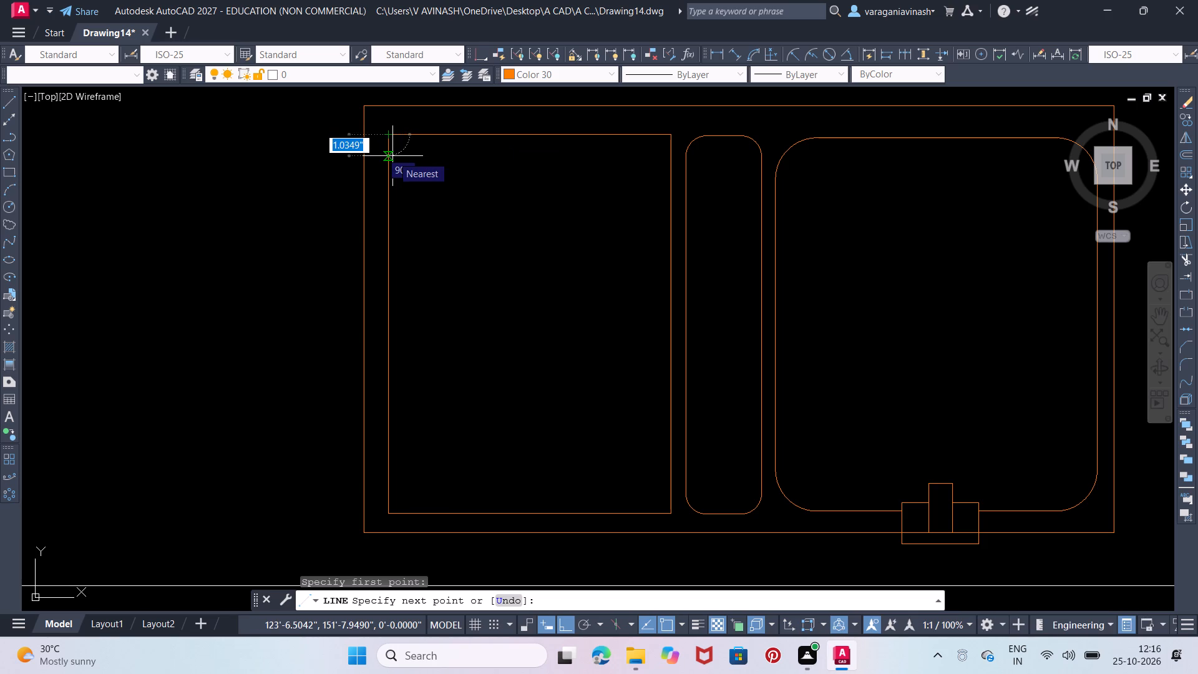
{"action": "key", "text": "1"}
{"action": "key", "text": "Return"}
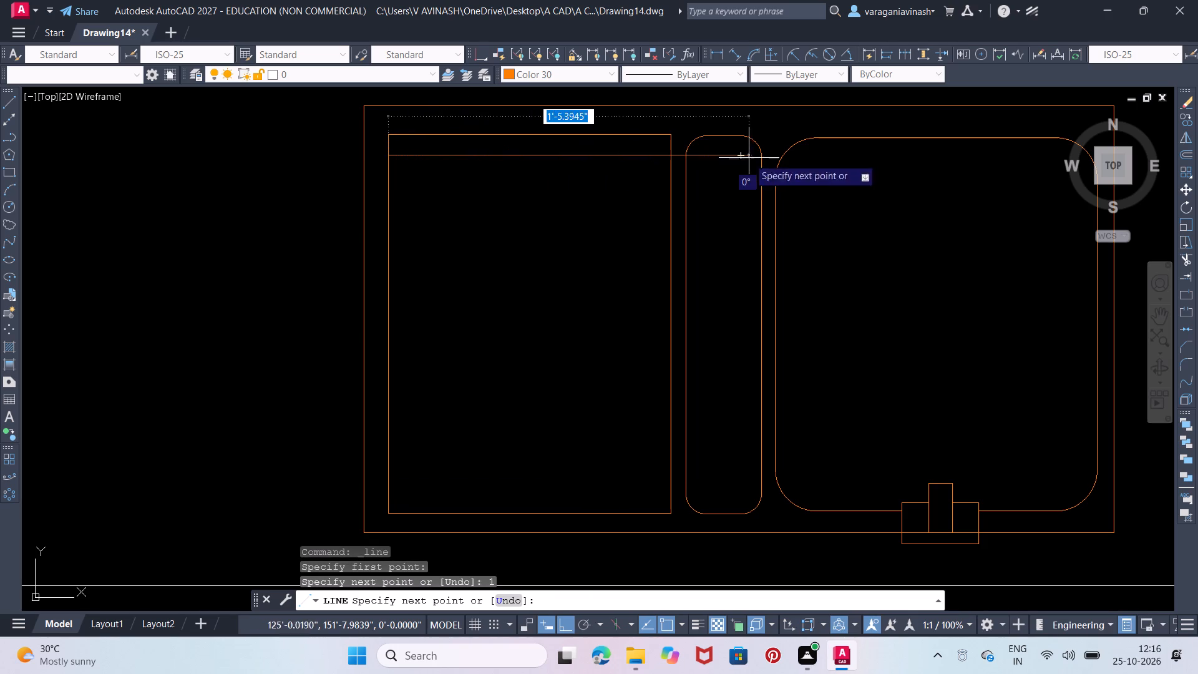
{"action": "left_click", "coordinate": [666, 159]}
{"action": "key", "text": "Escape"}
{"action": "key", "text": "Escape"}
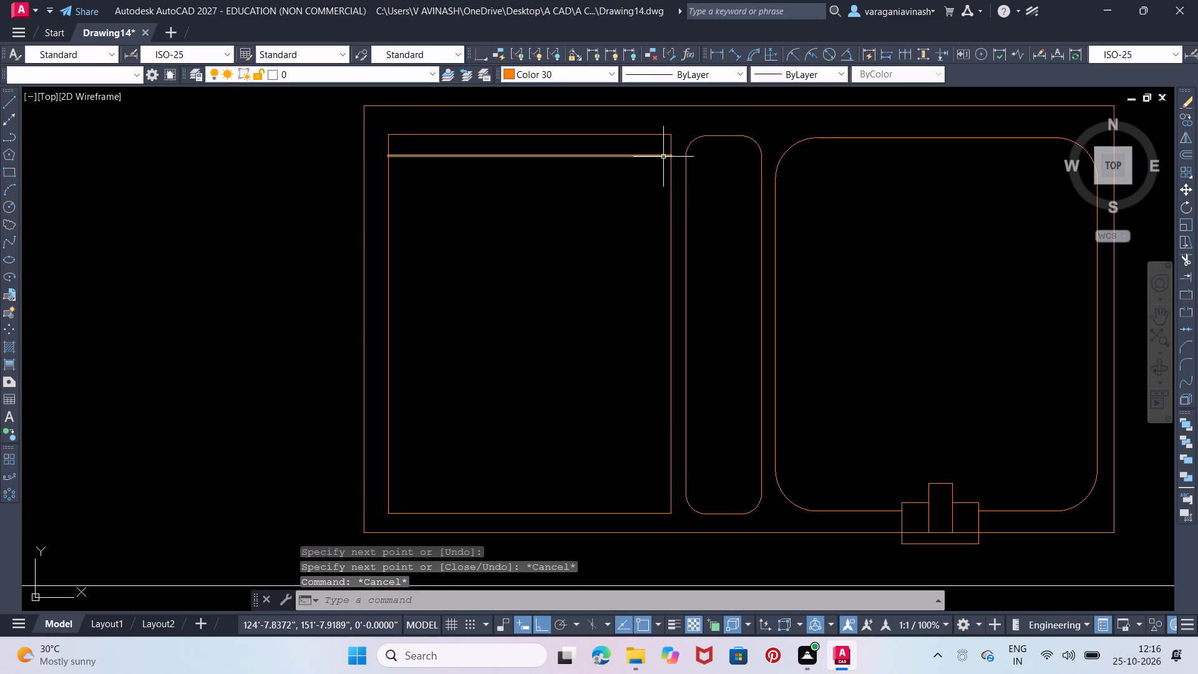
Offset the new line southward fifteen times at 1" spacing to form drainboard ribs across the west rectangle.
{"action": "key", "text": "o"}
{"action": "key", "text": "Return"}
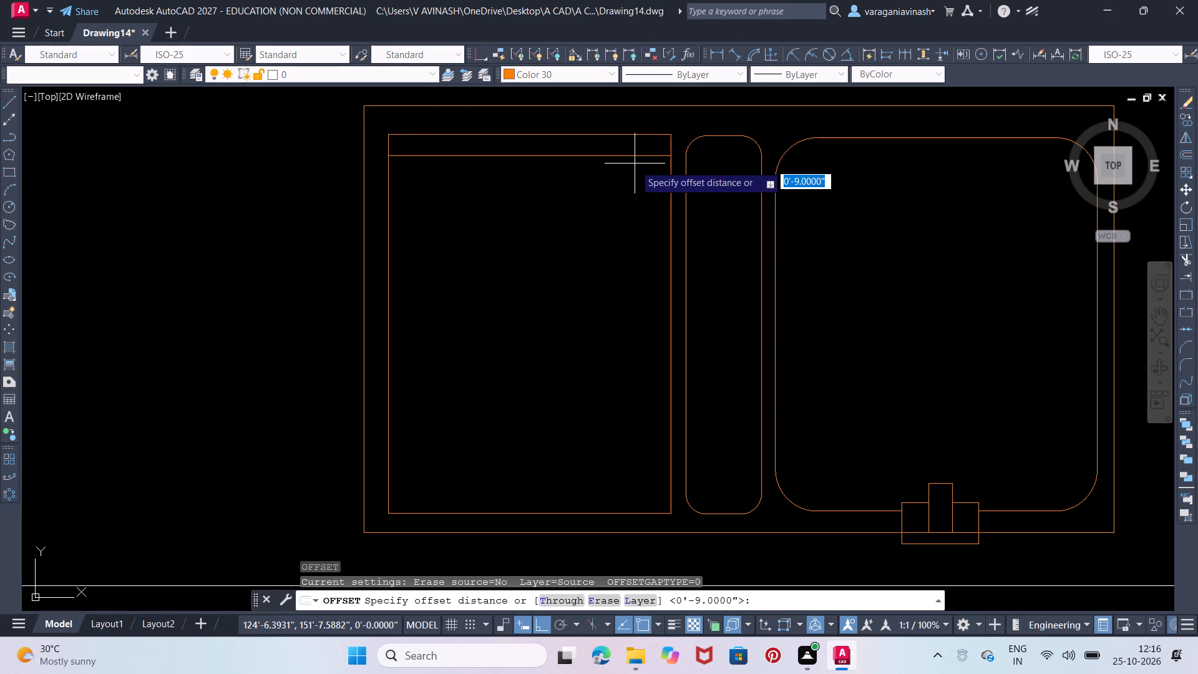
{"action": "key", "text": "1"}
{"action": "key", "text": "Return"}
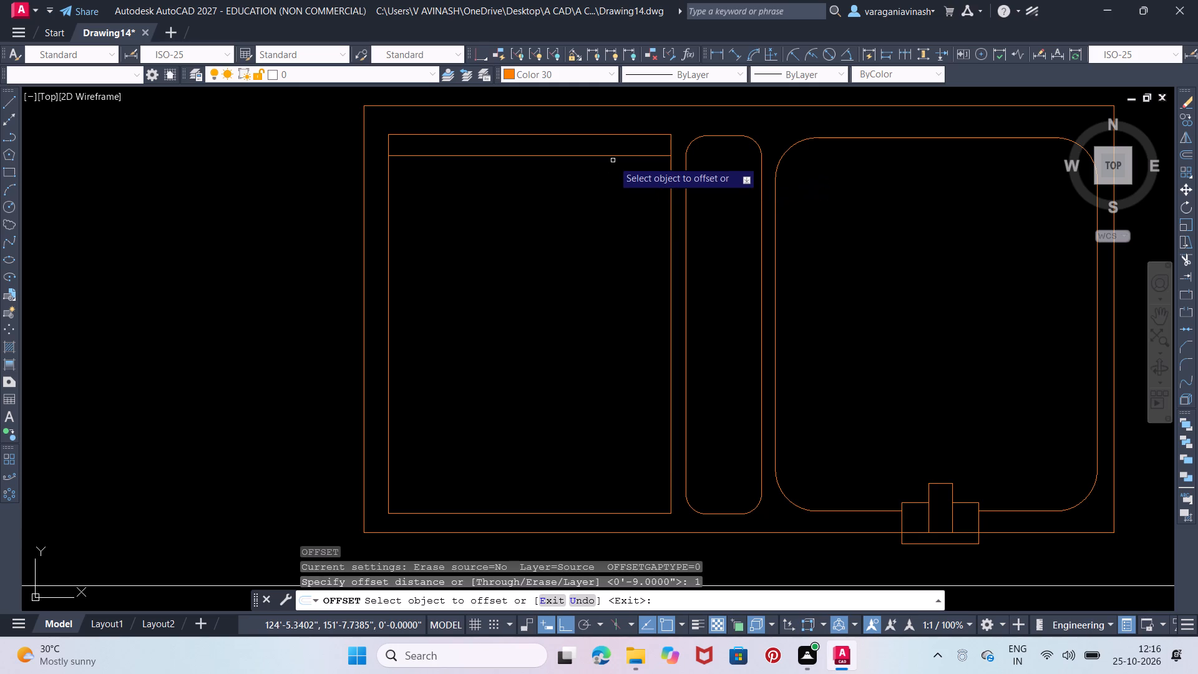
{"action": "left_click", "coordinate": [609, 156]}
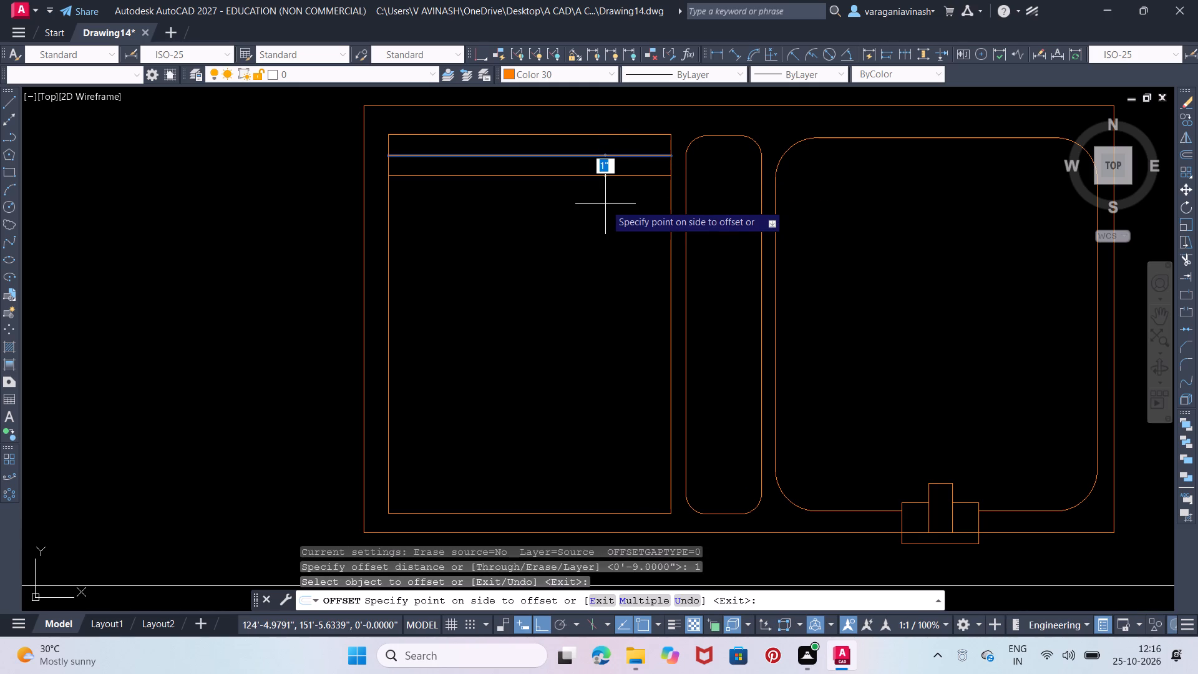
{"action": "key", "text": "m"}
{"action": "key", "text": "Return"}
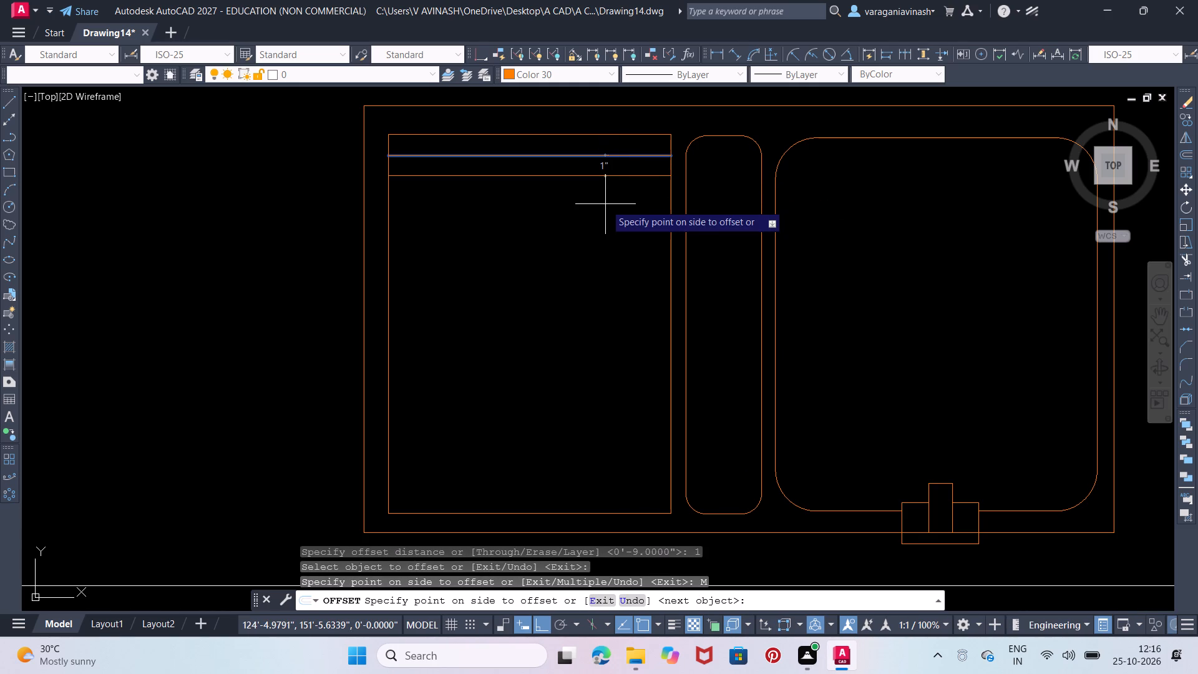
{"action": "triple_click", "coordinate": [557, 467]}
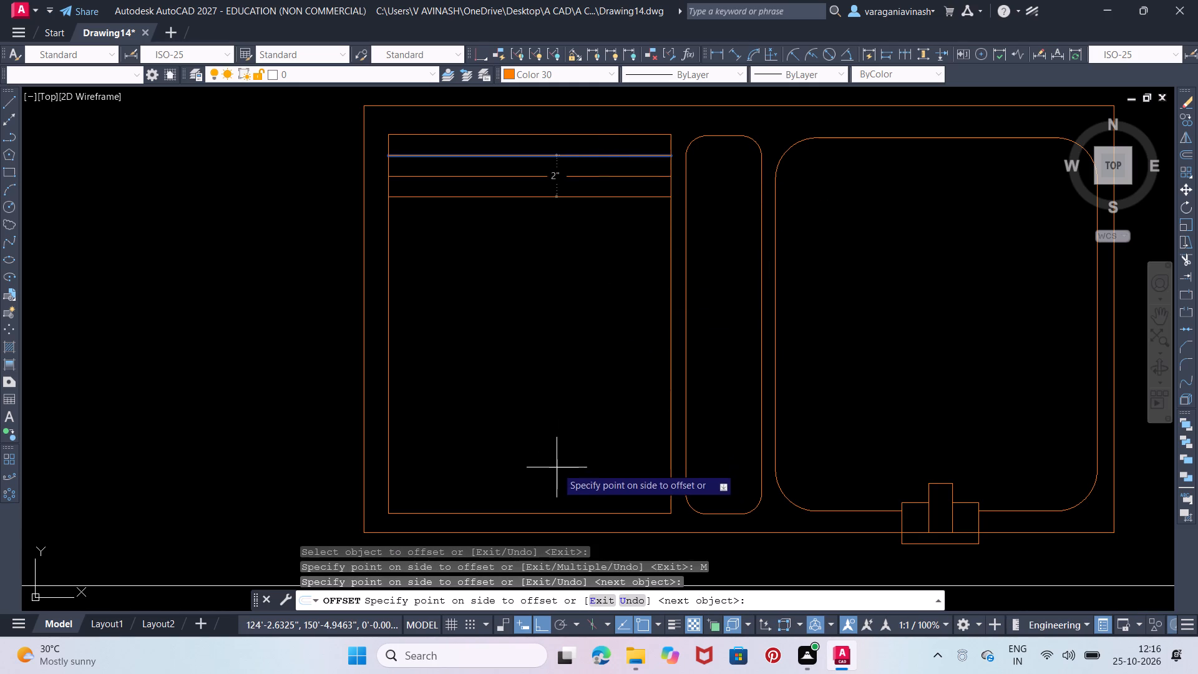
{"action": "left_click", "coordinate": [557, 467]}
{"action": "triple_click", "coordinate": [557, 467]}
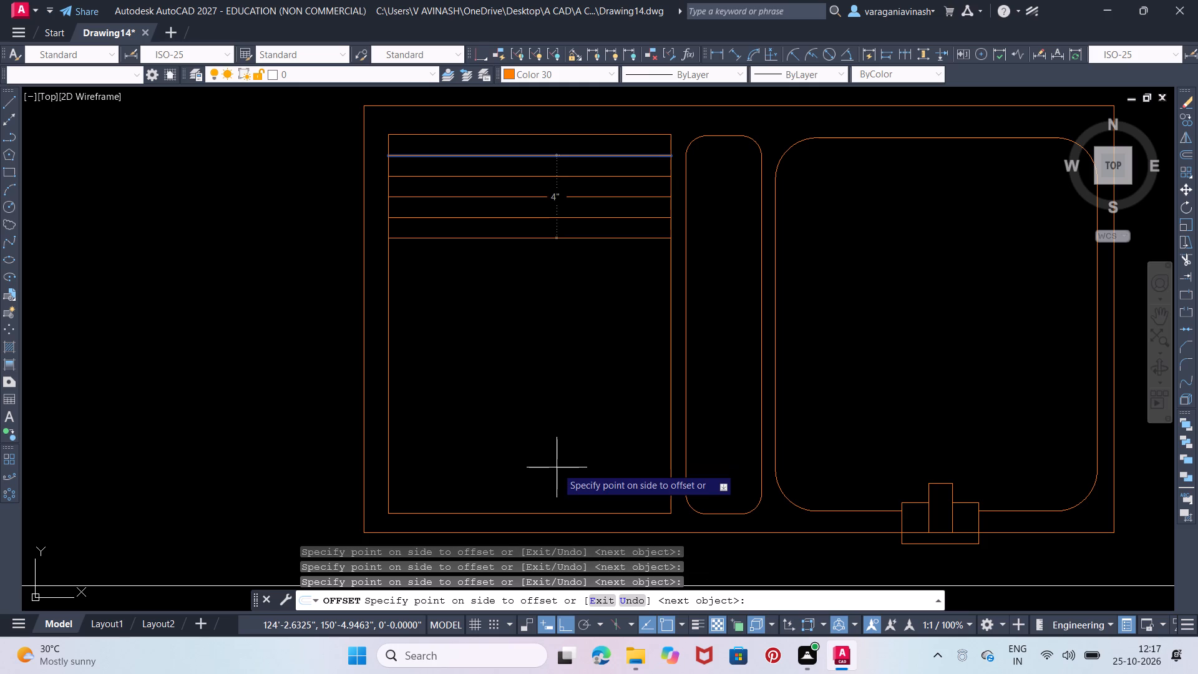
{"action": "triple_click", "coordinate": [557, 467]}
{"action": "triple_click", "coordinate": [557, 467]}
{"action": "triple_click", "coordinate": [557, 467]}
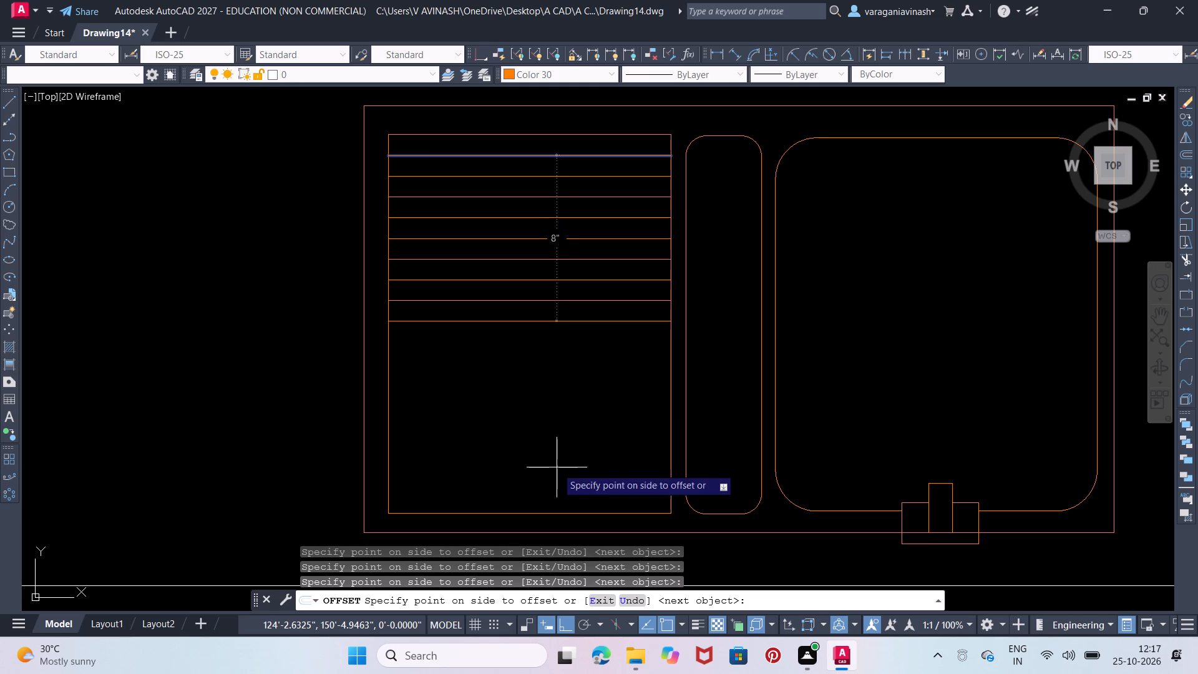
{"action": "triple_click", "coordinate": [557, 467]}
{"action": "triple_click", "coordinate": [557, 467]}
{"action": "triple_click", "coordinate": [557, 467]}
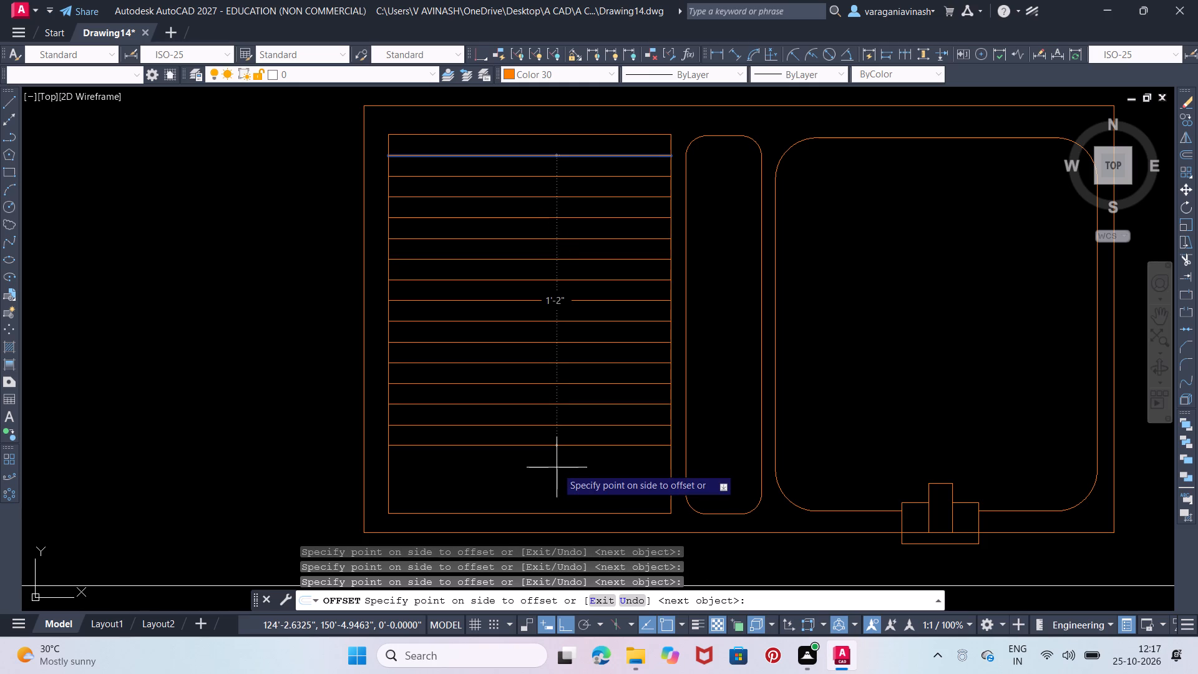
{"action": "middle_click_drag", "start_coordinate": [557, 467], "coordinate": [537, 418]}
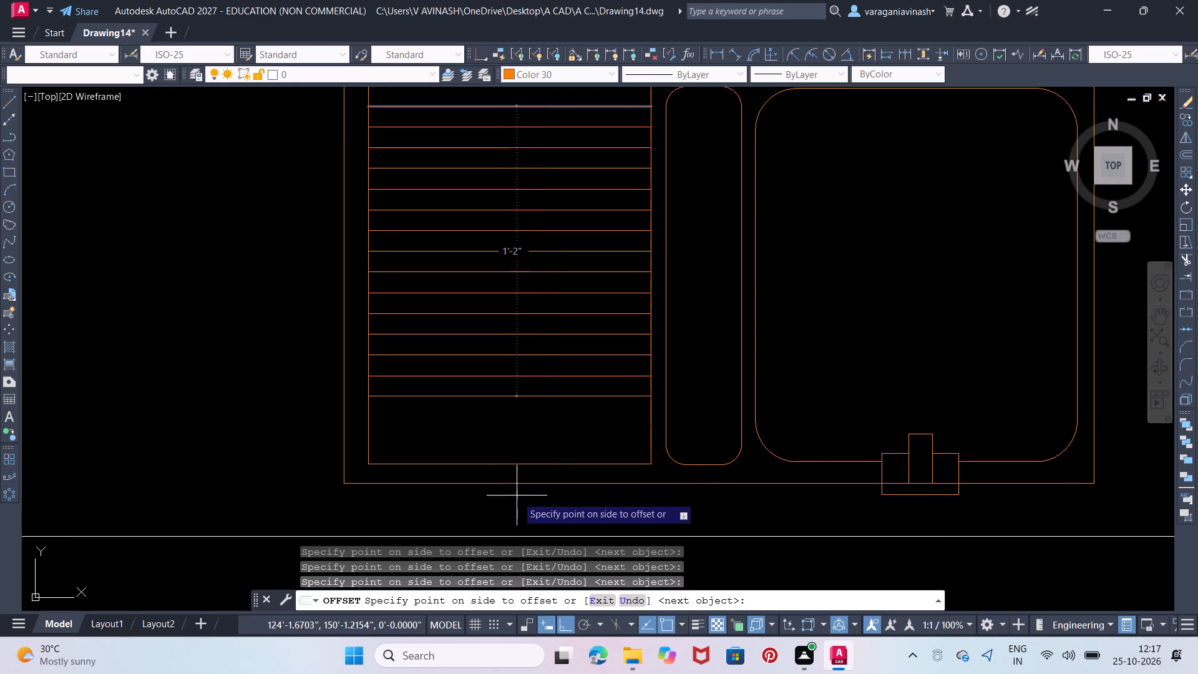
{"action": "triple_click", "coordinate": [514, 501]}
{"action": "scroll", "coordinate": [507, 485], "scroll_direction": "down", "scroll_amount": 1}
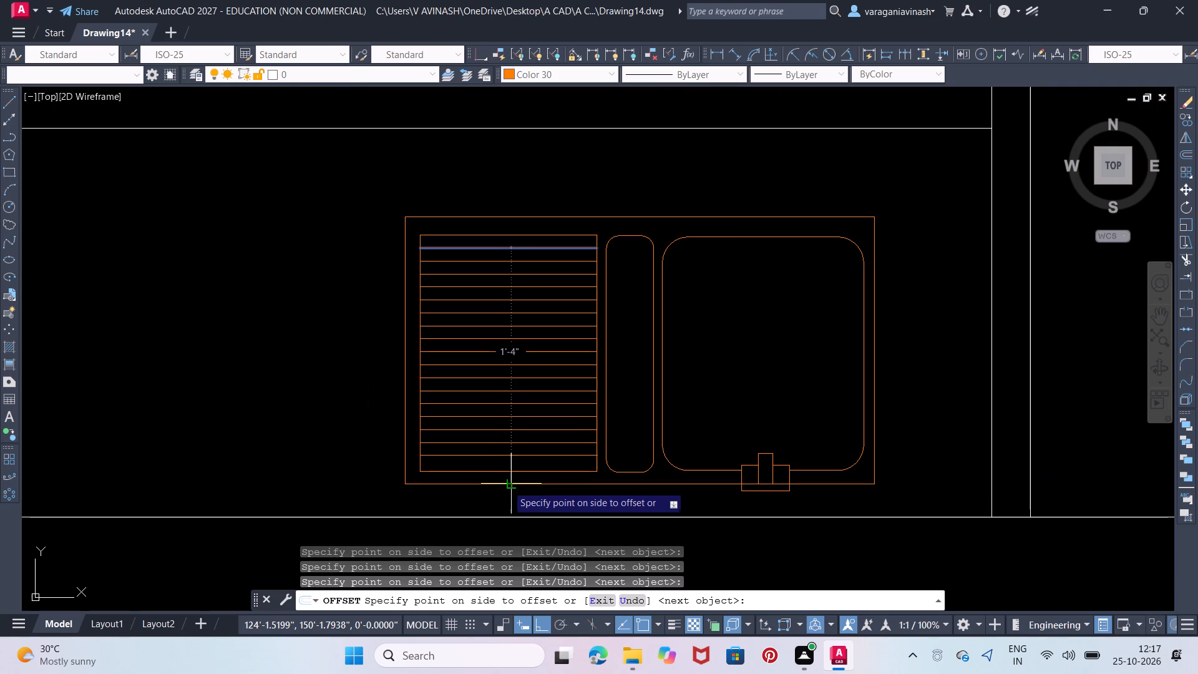
{"action": "key", "text": "Escape"}
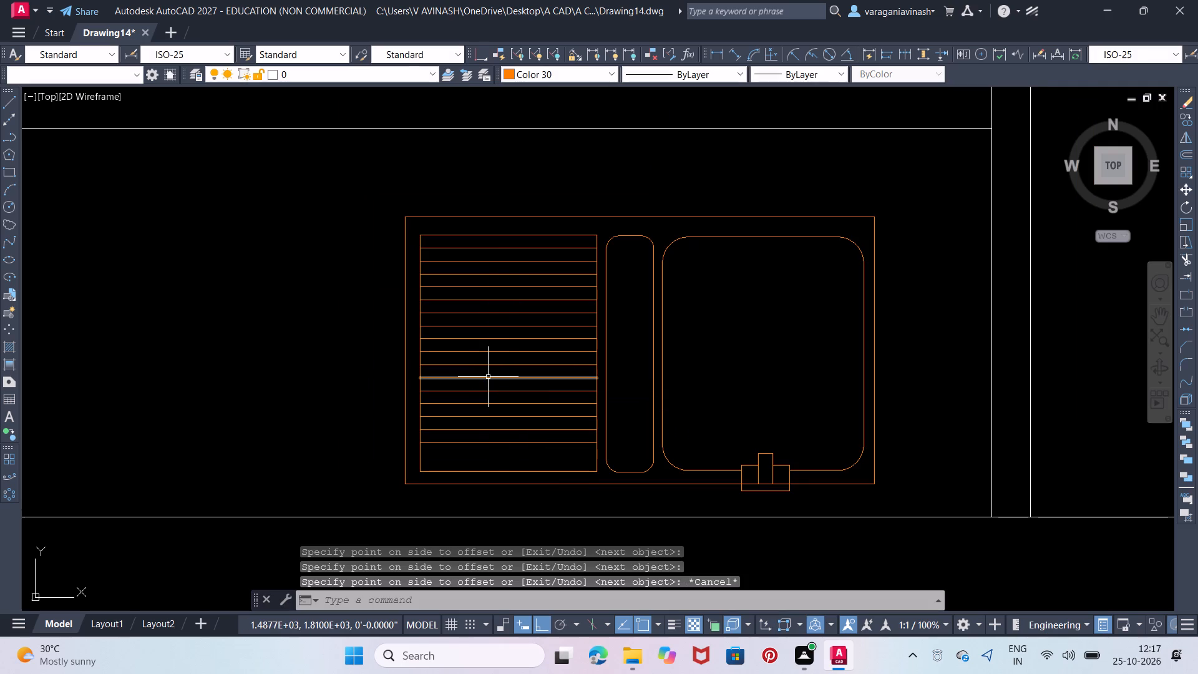
Draw two concentric drain circles in the east basin's middle, in line with the tap, the outer about 1" in radius.
{"action": "scroll", "coordinate": [427, 346], "scroll_direction": "down", "scroll_amount": 1}
{"action": "middle_click_drag", "start_coordinate": [427, 346], "coordinate": [600, 300]}
{"action": "scroll", "coordinate": [850, 296], "scroll_direction": "up", "scroll_amount": 2}
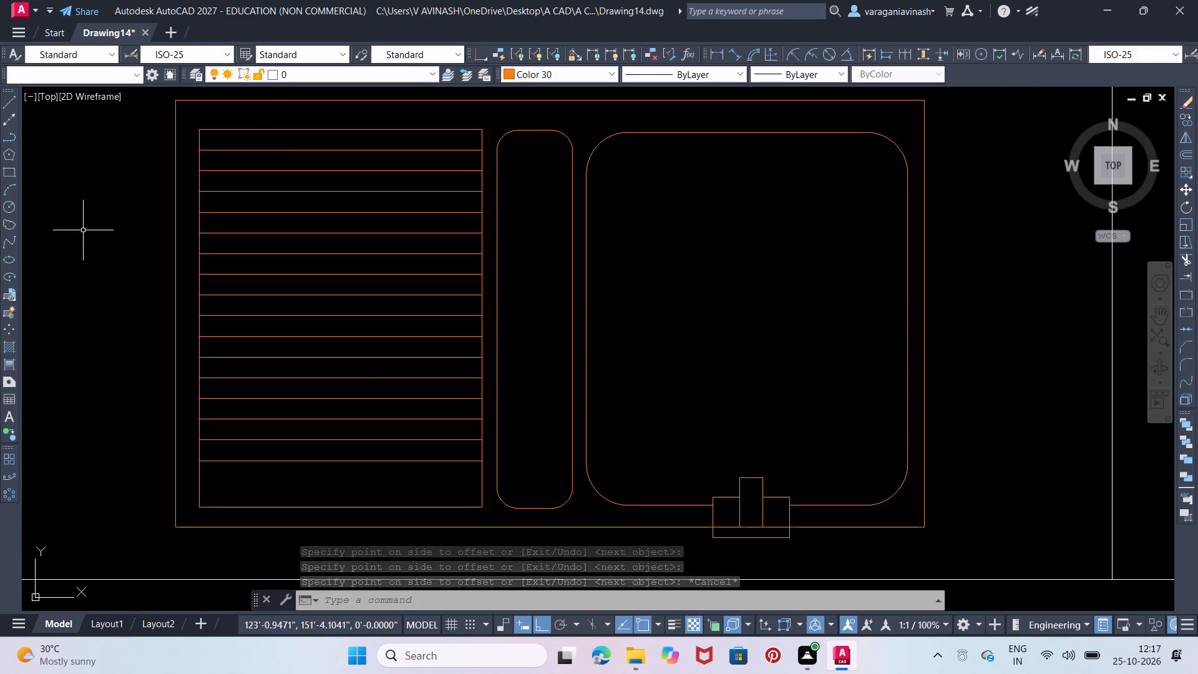
{"action": "left_click", "coordinate": [11, 208]}
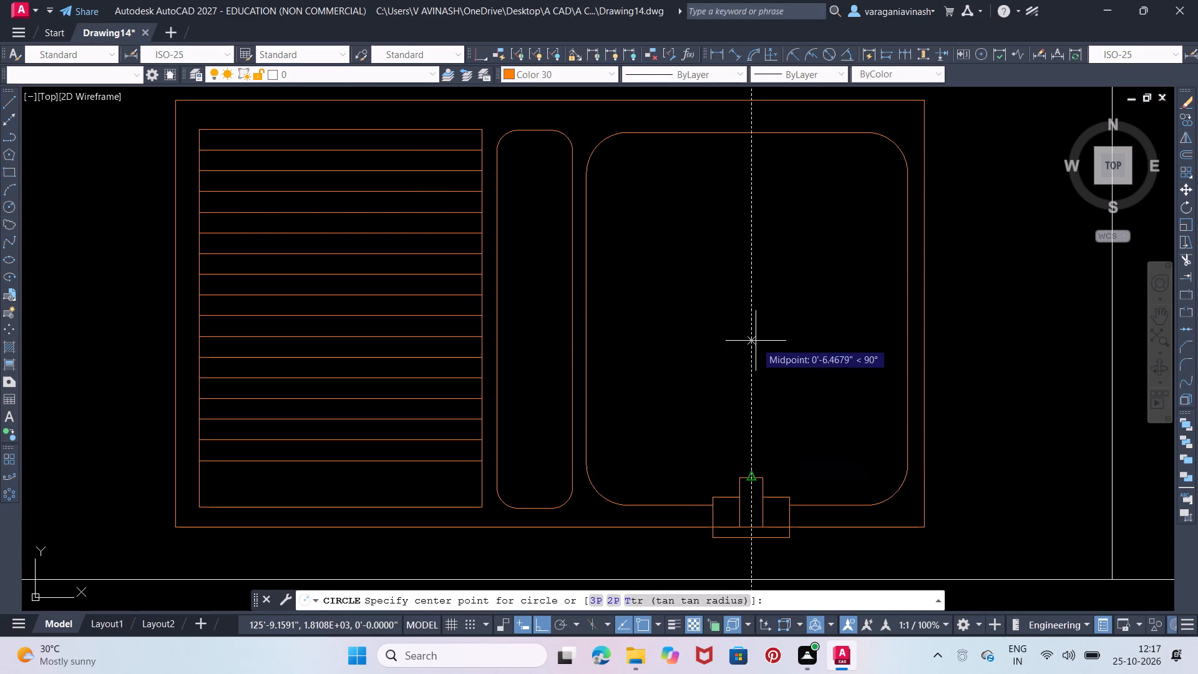
{"action": "left_click", "coordinate": [754, 315]}
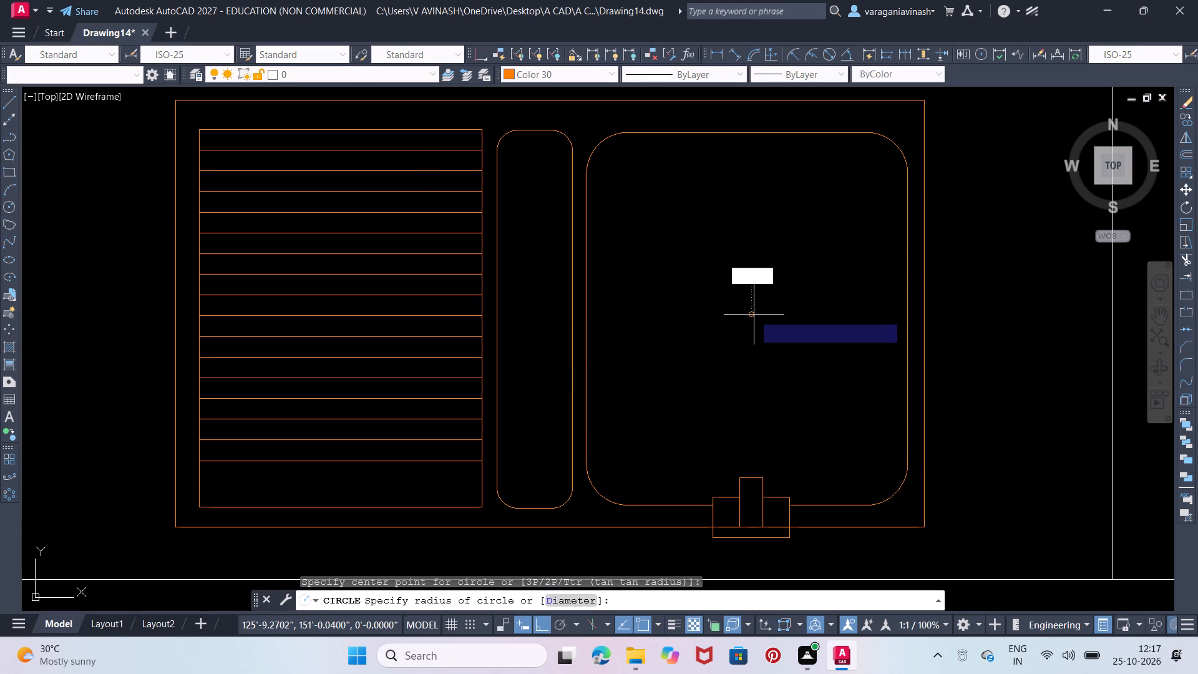
{"action": "left_click", "coordinate": [772, 318]}
{"action": "right_click", "coordinate": [772, 318]}
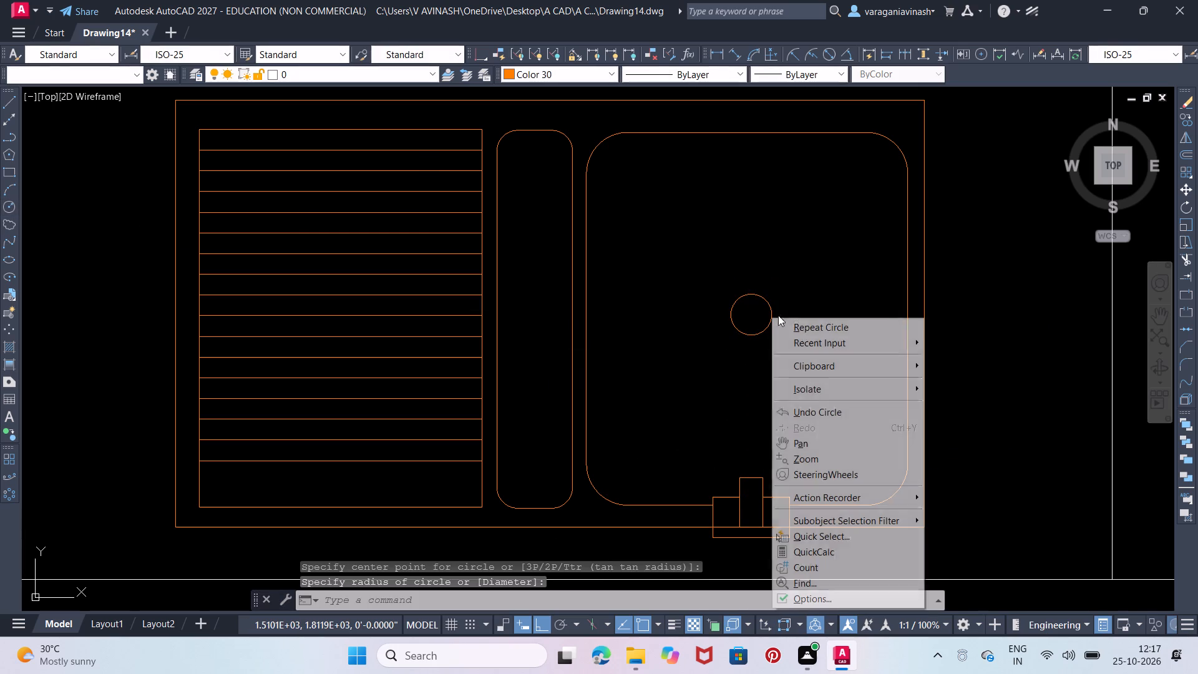
{"action": "left_click", "coordinate": [806, 329]}
{"action": "scroll", "coordinate": [741, 323], "scroll_direction": "up", "scroll_amount": 1}
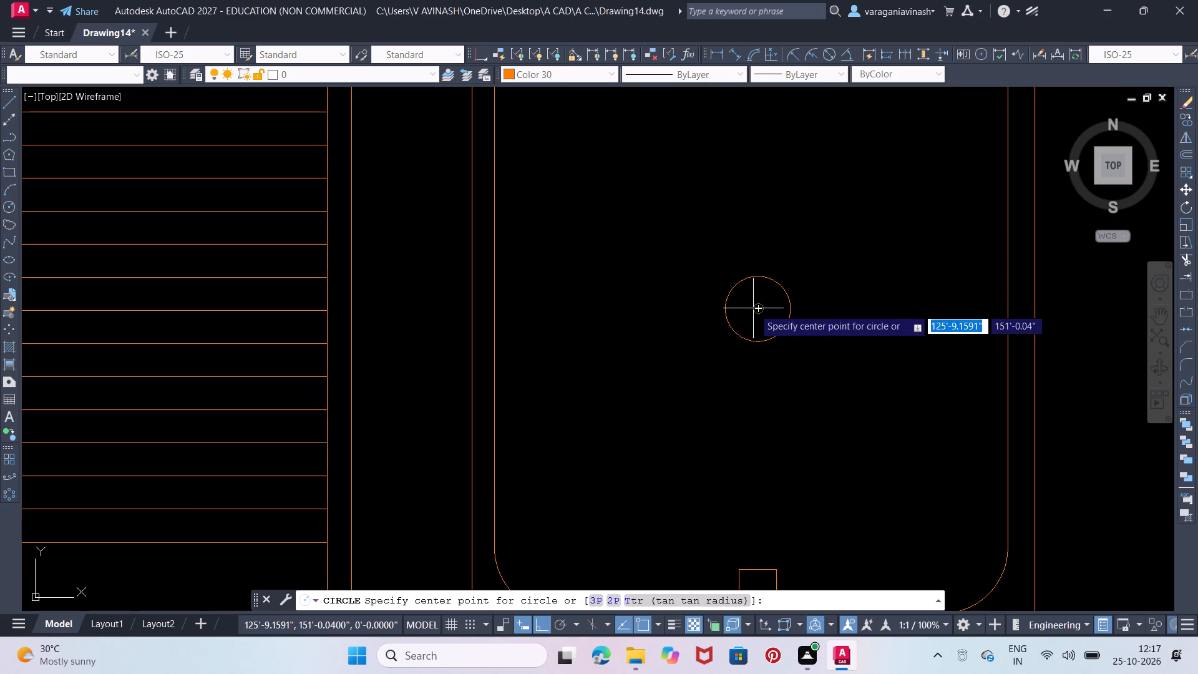
{"action": "left_click", "coordinate": [754, 308]}
{"action": "left_click", "coordinate": [775, 313]}
{"action": "key", "text": "Escape"}
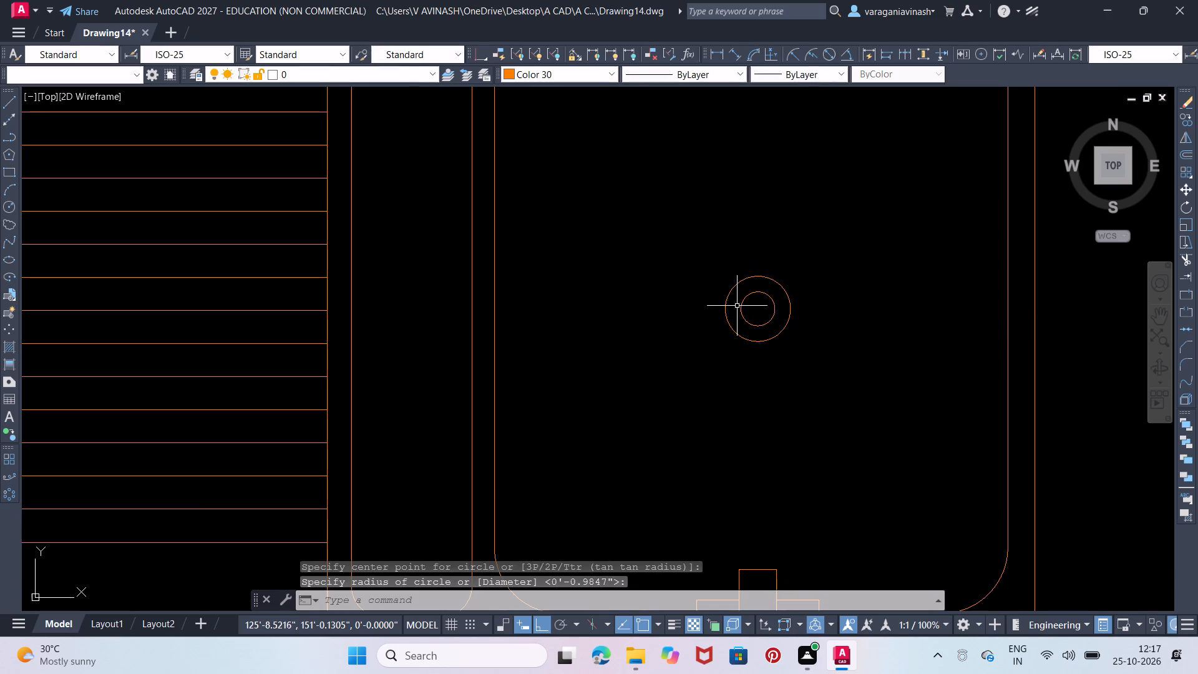
Set the current object colour to Green.
{"action": "scroll", "coordinate": [645, 305], "scroll_direction": "down", "scroll_amount": 2}
{"action": "scroll", "coordinate": [243, 177], "scroll_direction": "down", "scroll_amount": 1}
{"action": "middle_click_drag", "start_coordinate": [243, 177], "coordinate": [262, 175]}
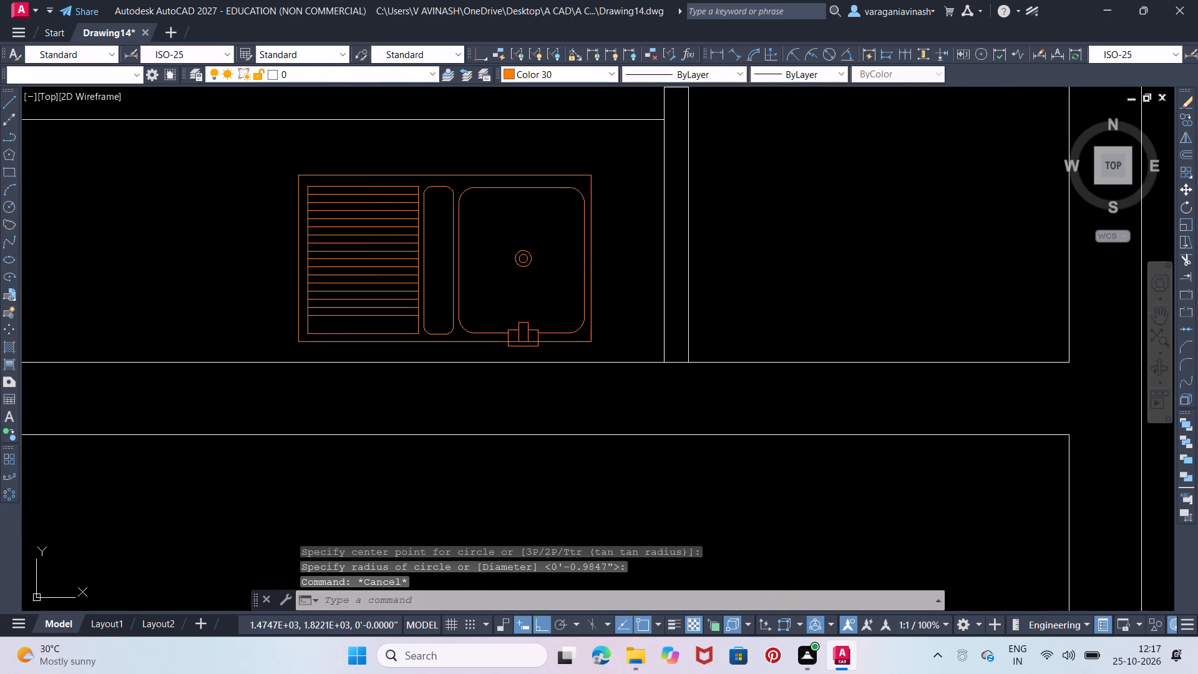
{"action": "middle_click_drag", "start_coordinate": [262, 175], "coordinate": [597, 224]}
{"action": "left_click", "coordinate": [584, 73]}
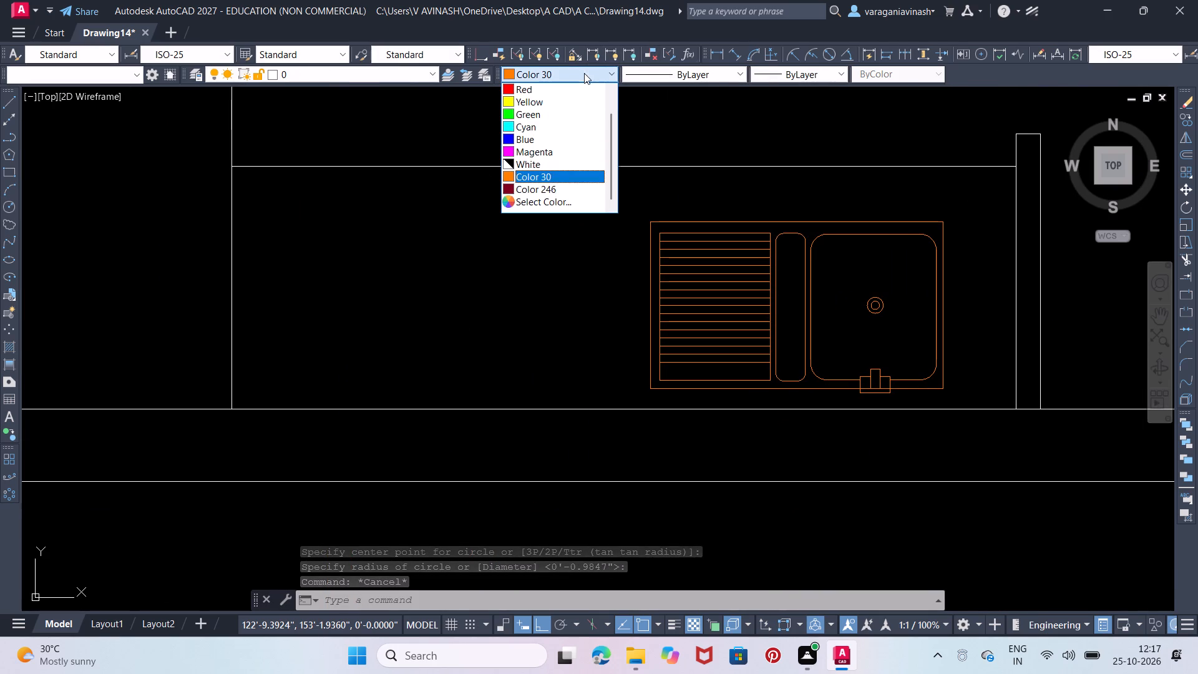
{"action": "left_click", "coordinate": [565, 110]}
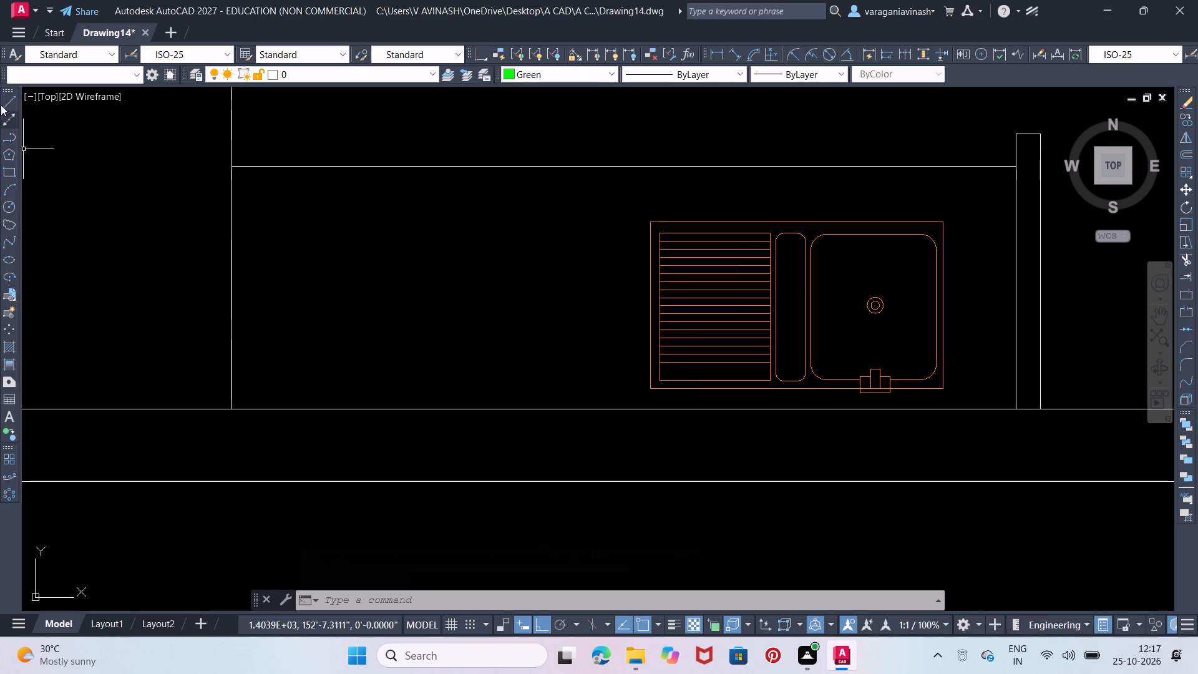
{"action": "left_click", "coordinate": [7, 94]}
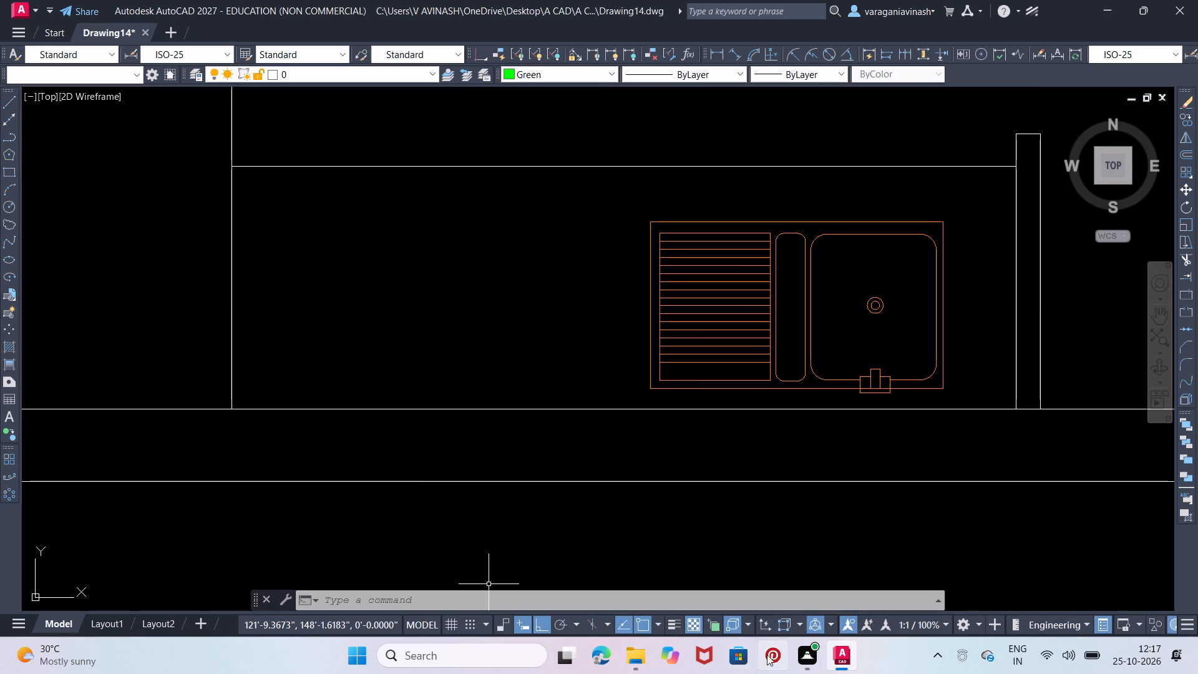
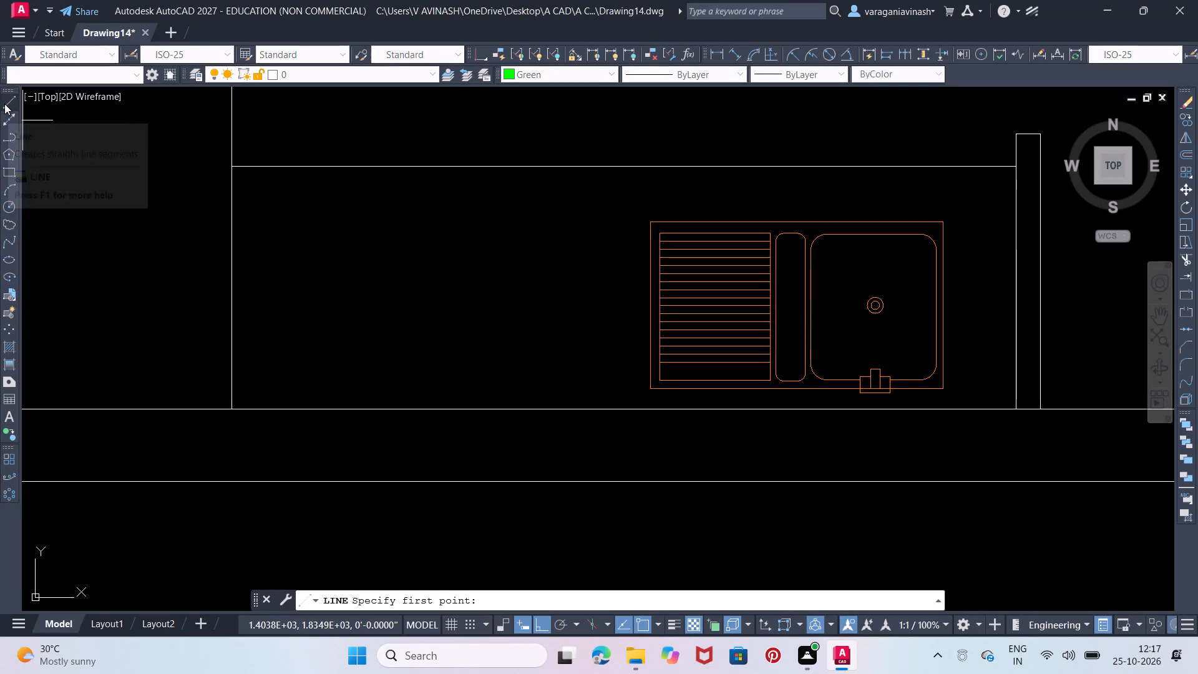
Draw a rectangle about 28" by 19" west of the orange sink, its north edge aligned with the sink's.
{"action": "left_click", "coordinate": [10, 173]}
{"action": "scroll", "coordinate": [277, 331], "scroll_direction": "up", "scroll_amount": 1}
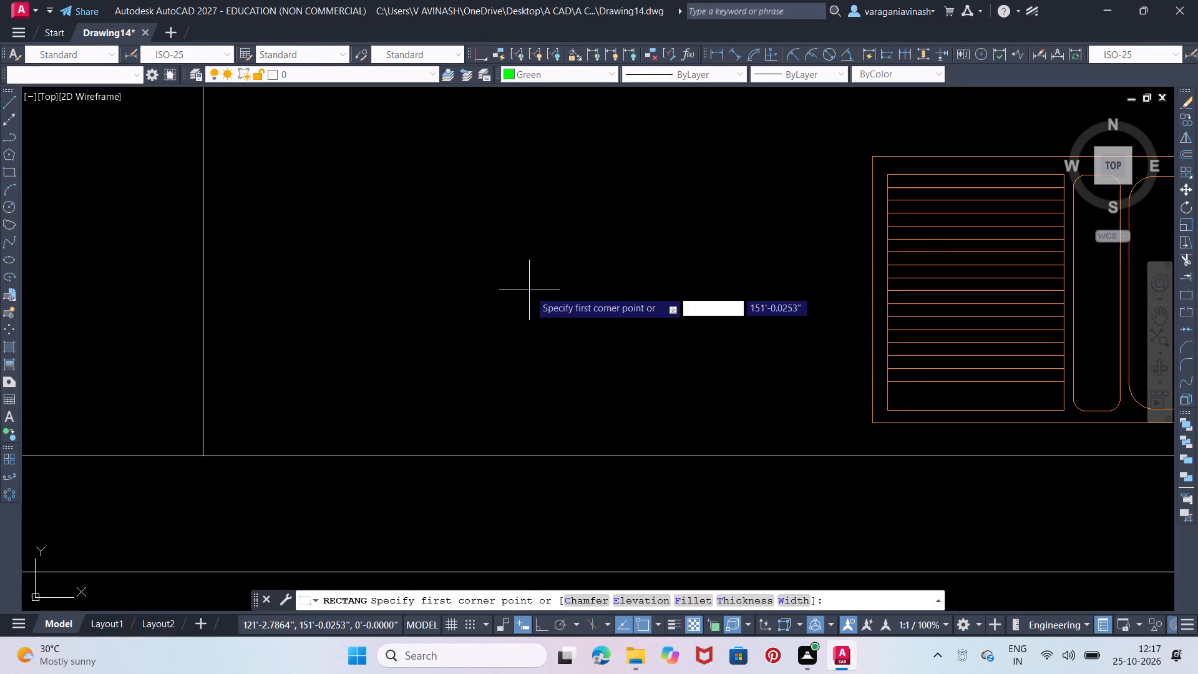
{"action": "middle_click_drag", "start_coordinate": [528, 290], "coordinate": [461, 339]}
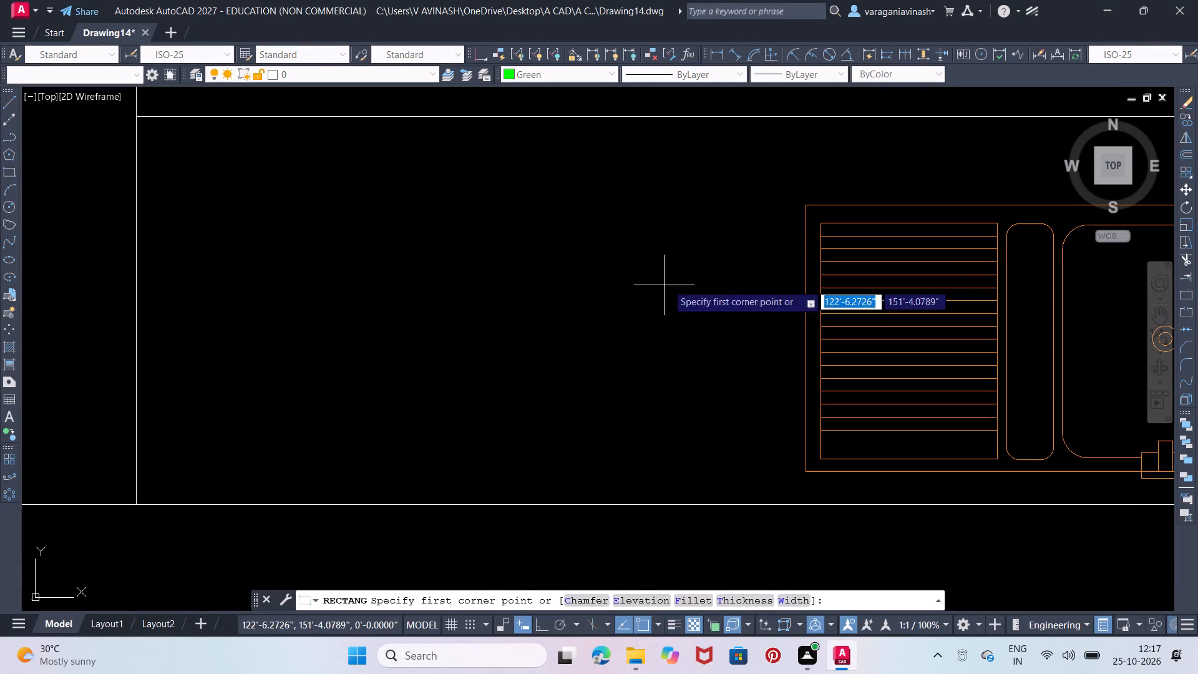
{"action": "left_click", "coordinate": [591, 205]}
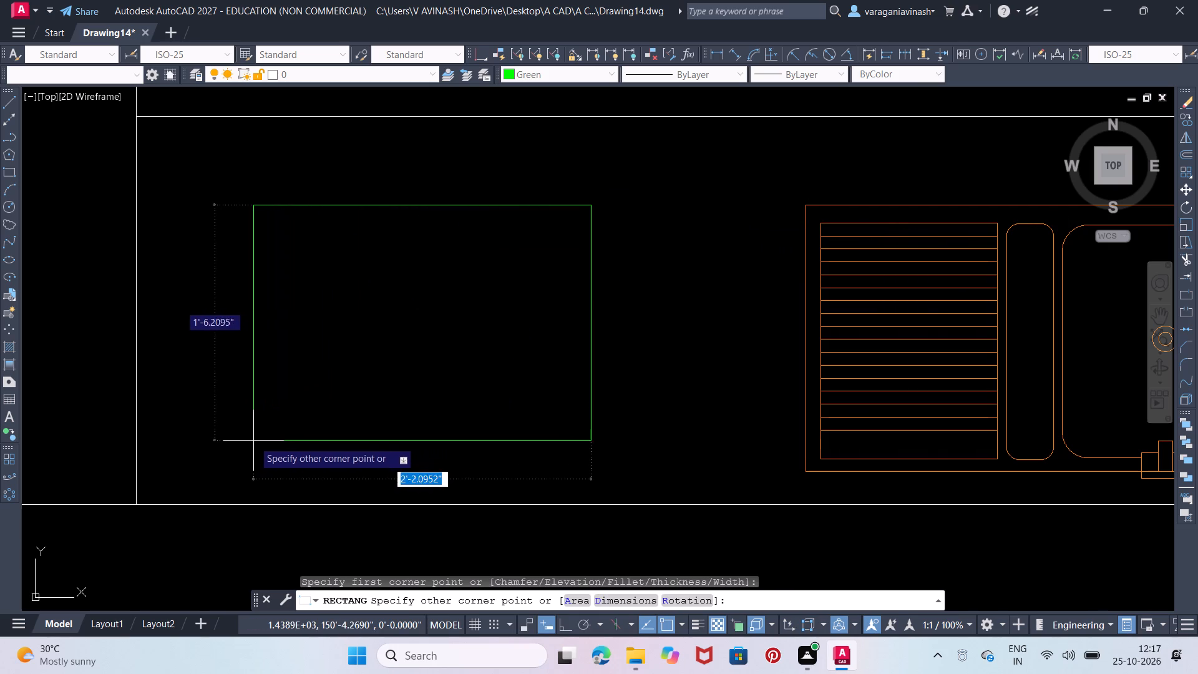
{"action": "left_click", "coordinate": [226, 456]}
{"action": "key", "text": "Escape"}
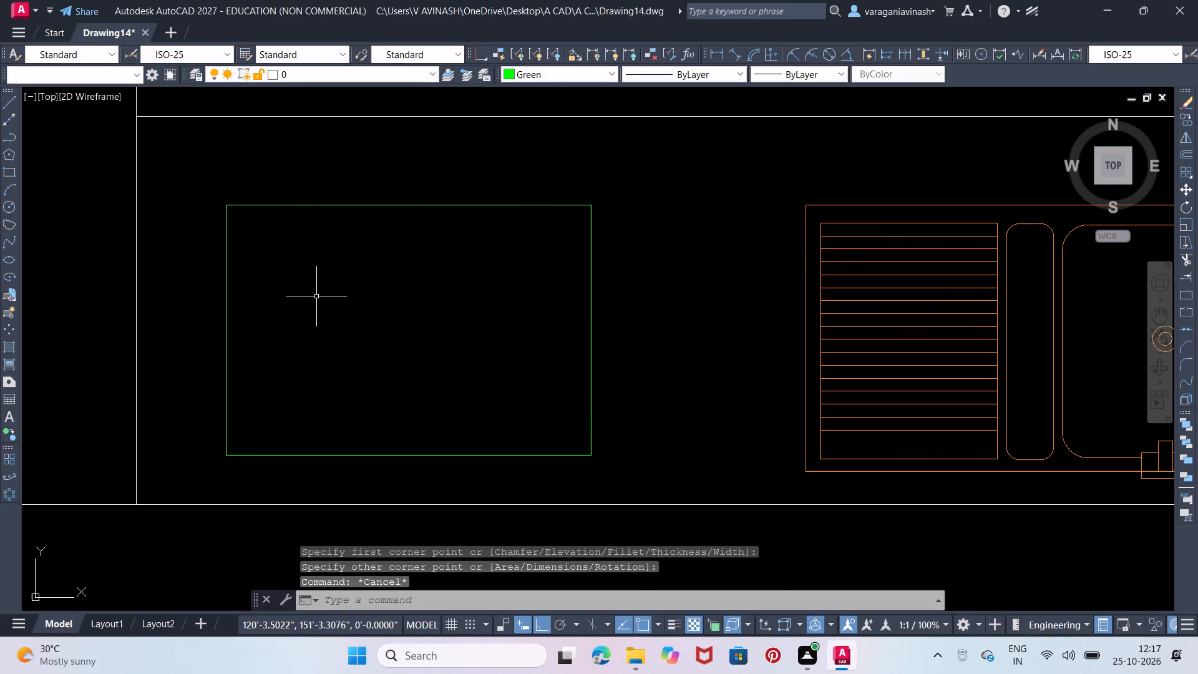
Offset the green rectangle 1" inward.
{"action": "key", "text": "o"}
{"action": "key", "text": "Return"}
{"action": "key", "text": "1"}
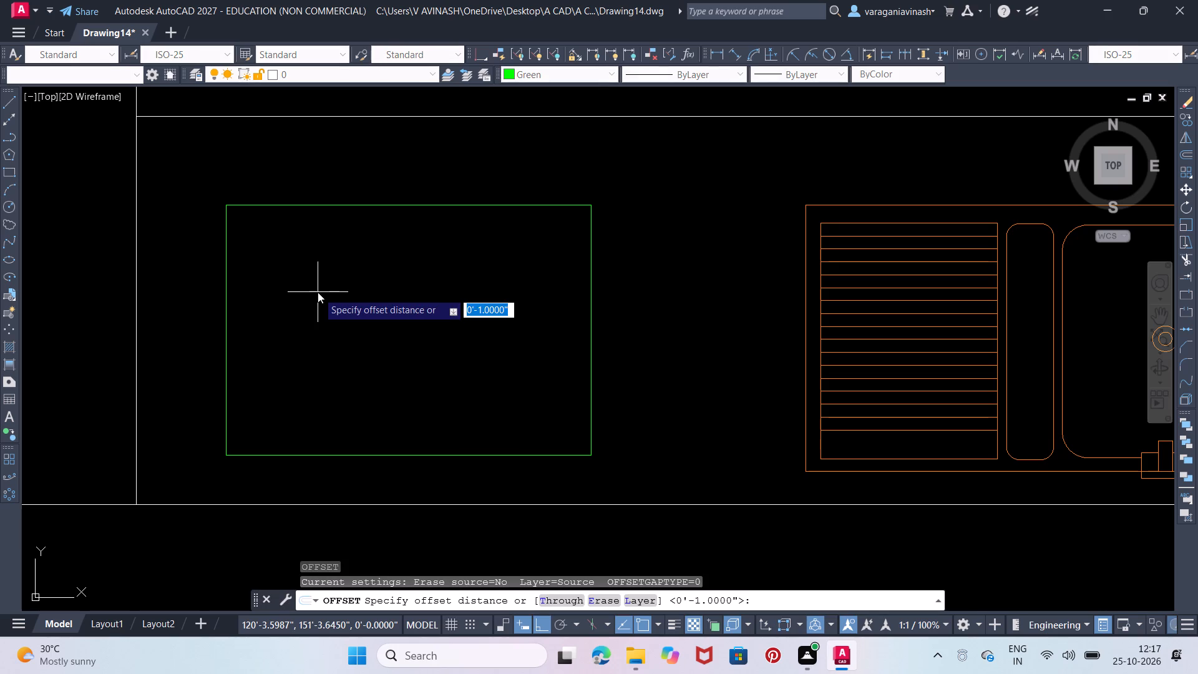
{"action": "key", "text": "Return"}
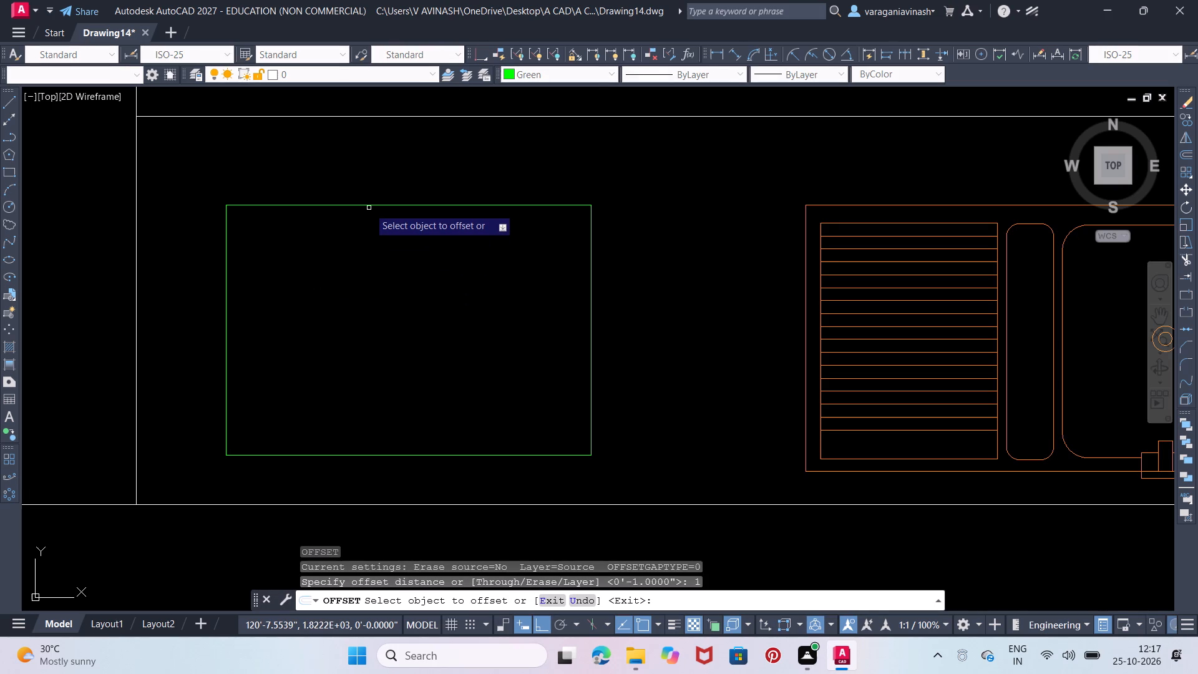
{"action": "left_click", "coordinate": [374, 205]}
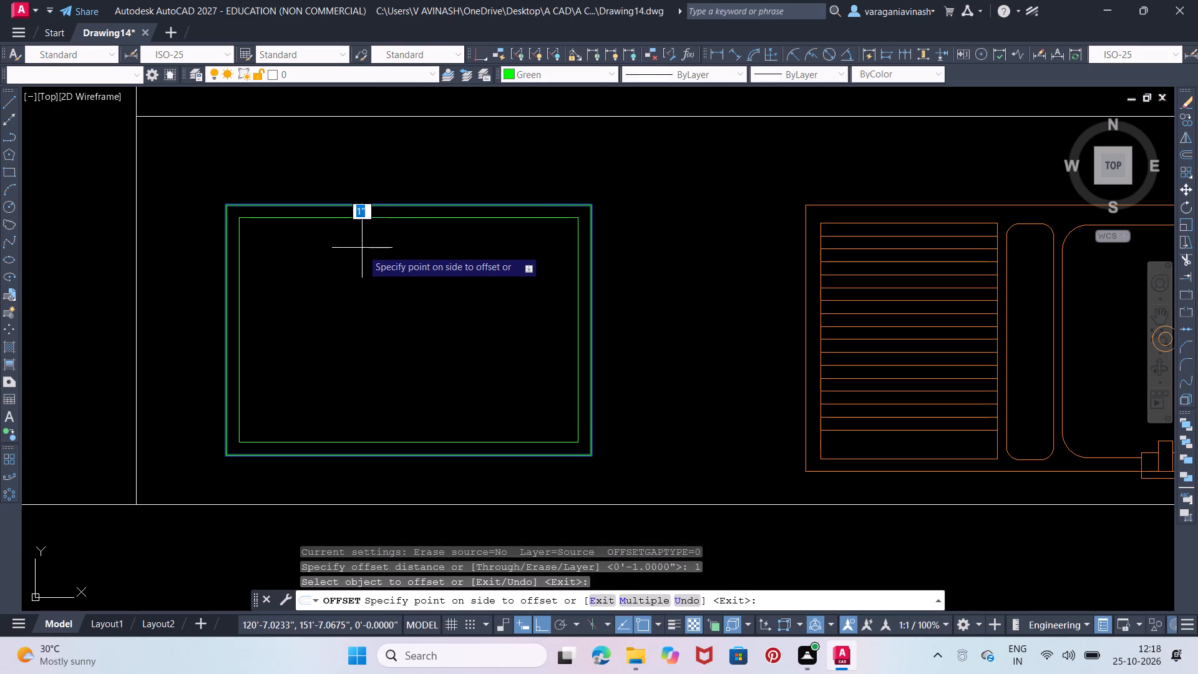
{"action": "left_click", "coordinate": [361, 249]}
{"action": "key", "text": "Escape"}
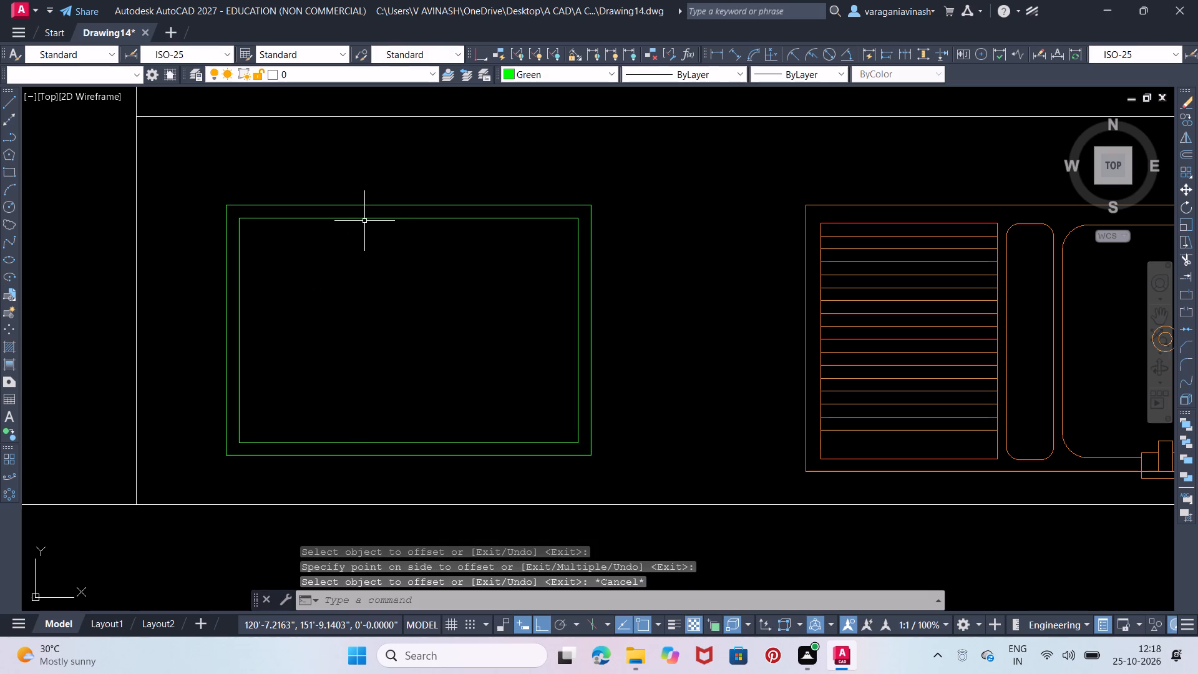
Stretch the inner rectangle's north edge about 2" southward to leave a wider strip along the north side.
{"action": "left_click", "coordinate": [366, 218]}
{"action": "left_click", "coordinate": [411, 219]}
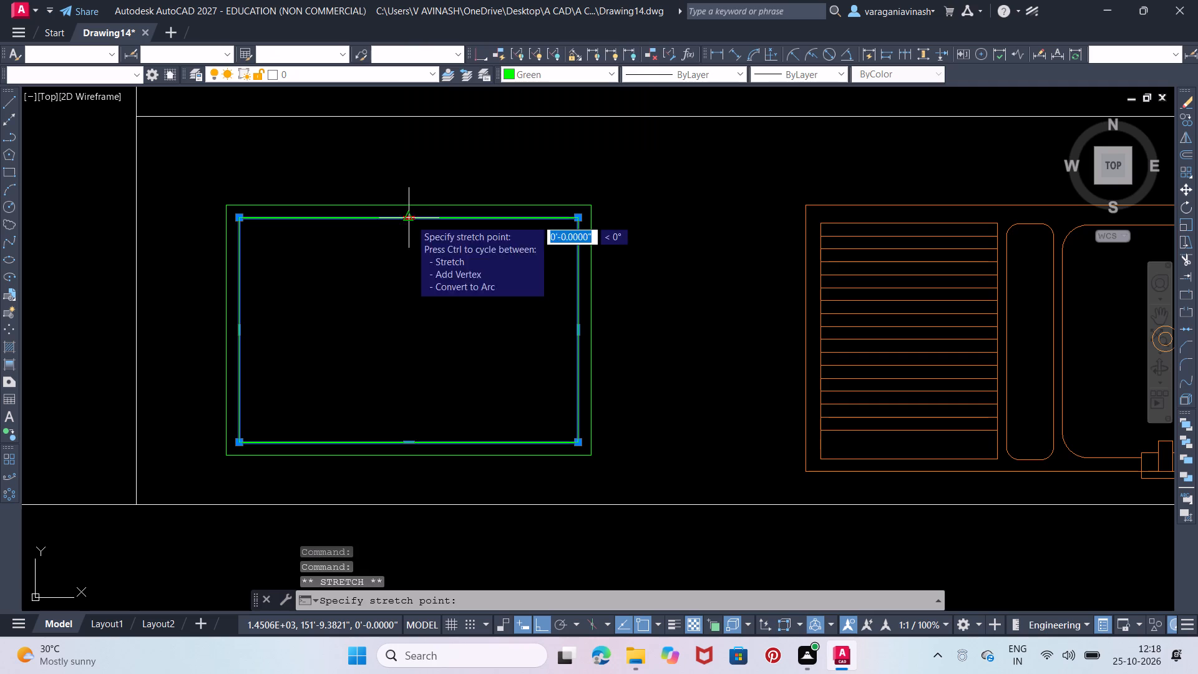
{"action": "left_click", "coordinate": [417, 245]}
{"action": "key", "text": "Escape"}
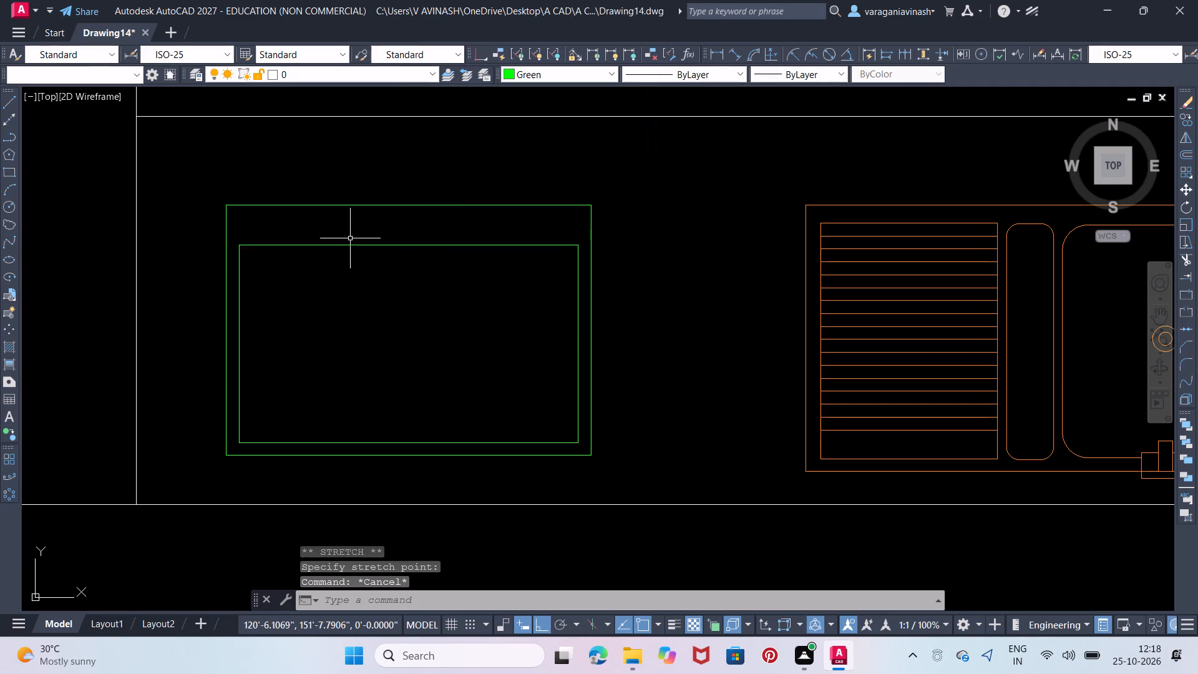
Draw a circle about 0.7" in radius in the western part of the strip between the two green rectangles' north edges.
{"action": "left_click", "coordinate": [10, 211]}
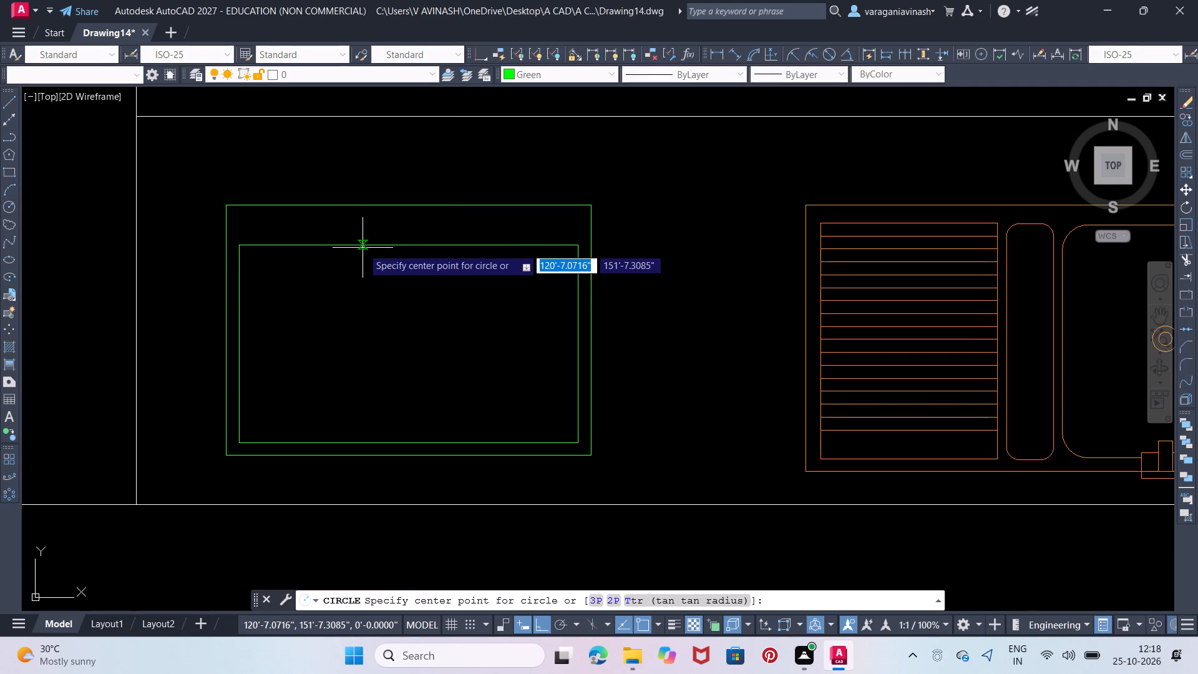
{"action": "middle_click_drag", "start_coordinate": [358, 248], "coordinate": [339, 237]}
{"action": "scroll", "coordinate": [322, 243], "scroll_direction": "up", "scroll_amount": 1}
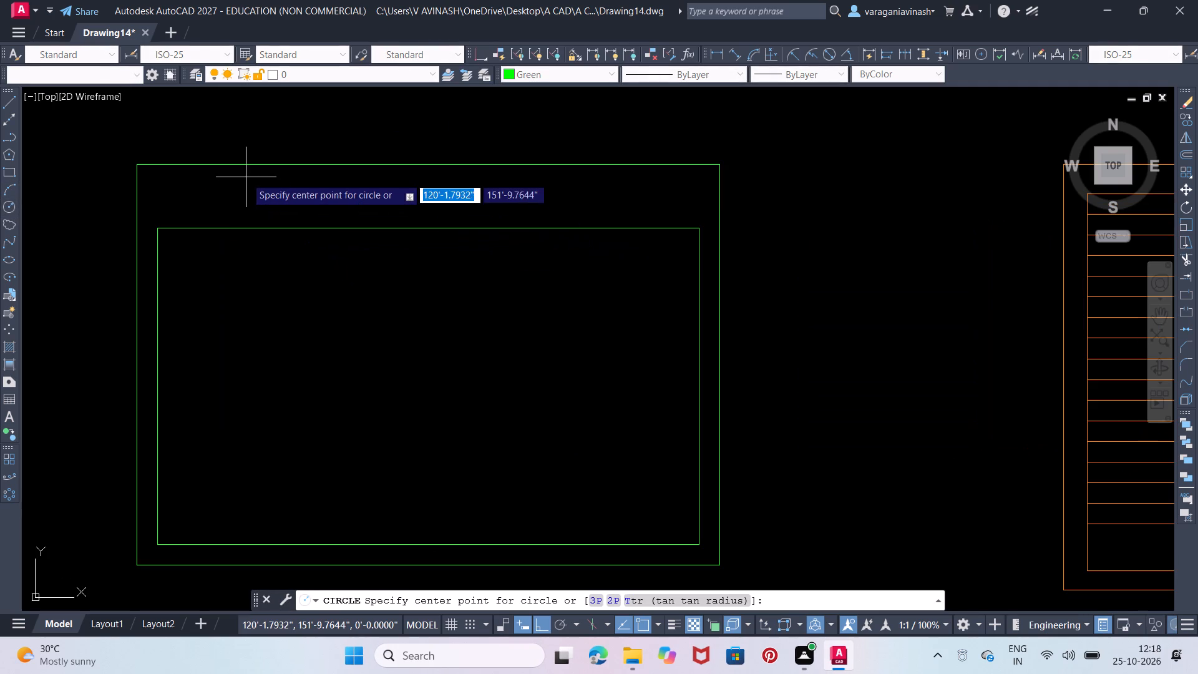
{"action": "left_click", "coordinate": [268, 196]}
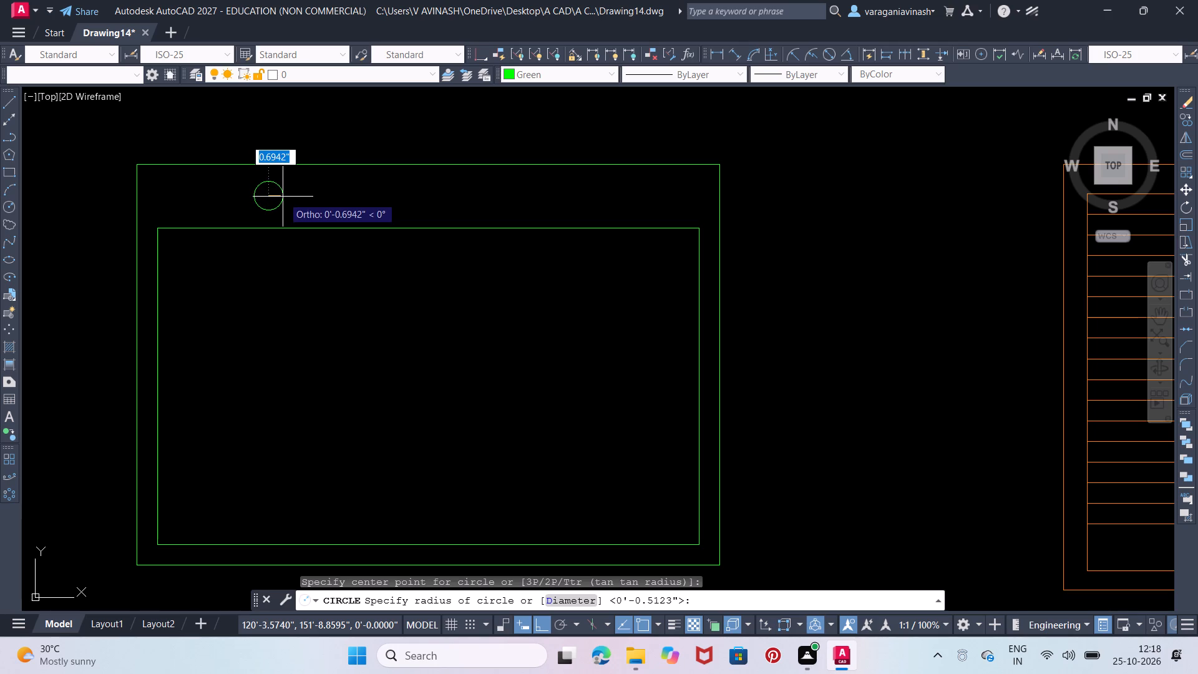
{"action": "left_click", "coordinate": [283, 197]}
{"action": "right_click", "coordinate": [283, 197]}
{"action": "key", "text": "Escape"}
Move the small circle about 1" east within the north strip.
{"action": "left_click", "coordinate": [295, 200]}
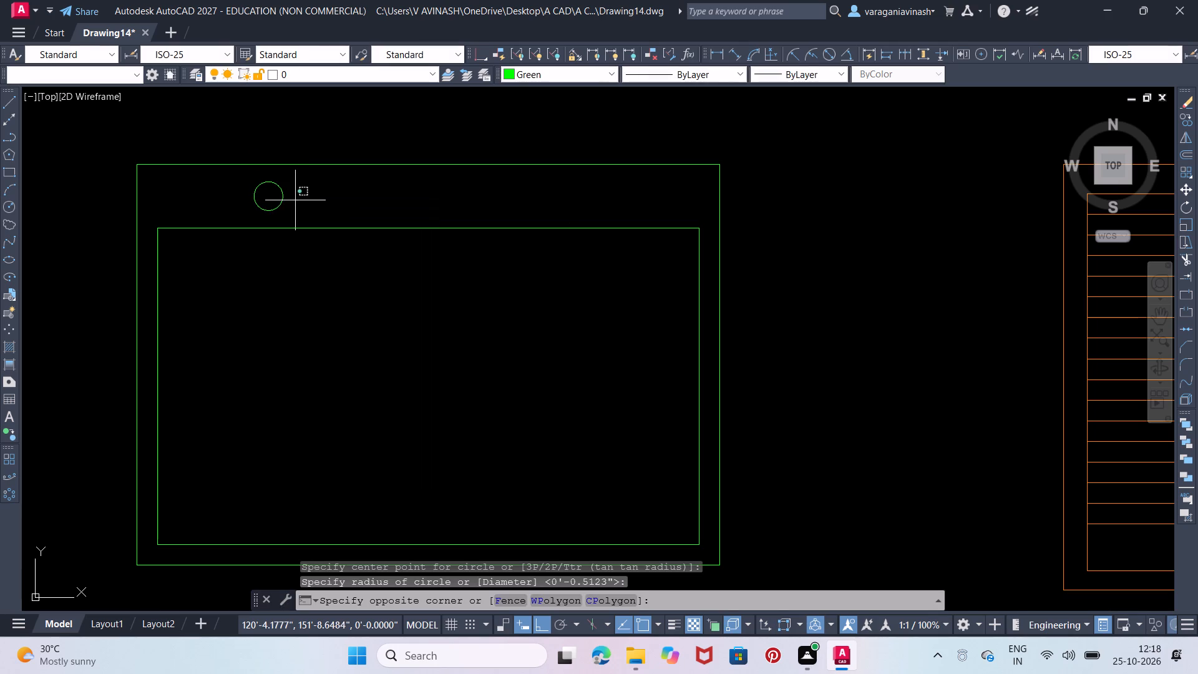
{"action": "left_click", "coordinate": [276, 186]}
{"action": "right_click_drag", "start_coordinate": [278, 186], "coordinate": [300, 186]}
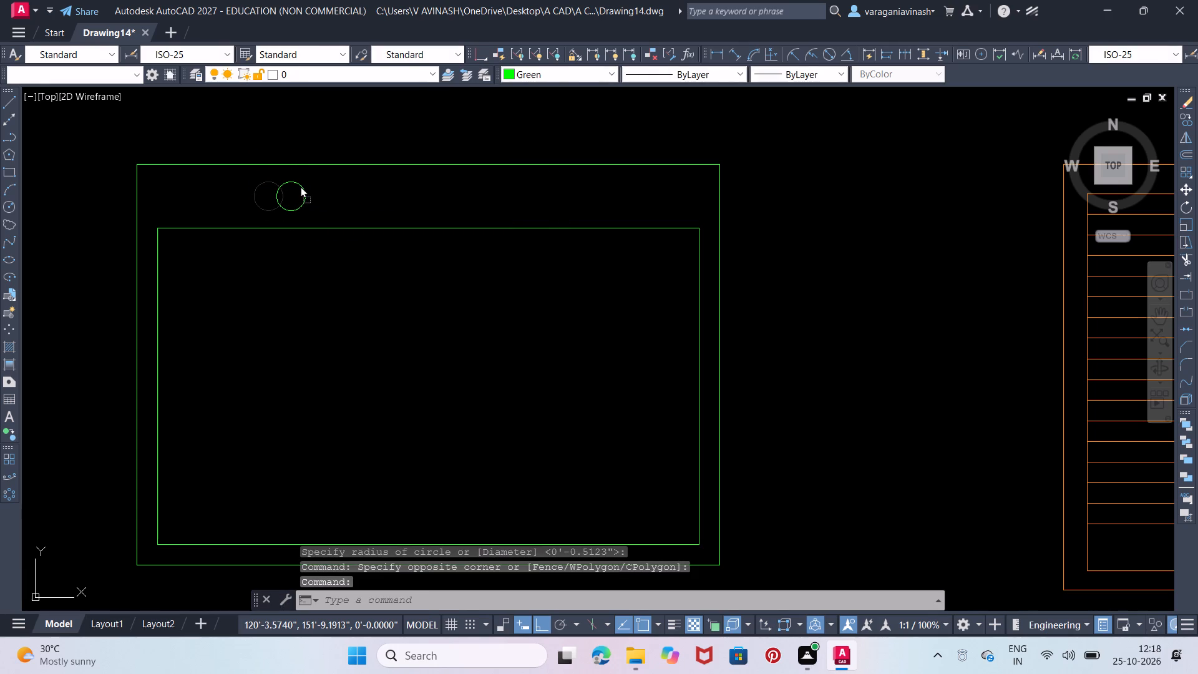
{"action": "right_click_drag", "start_coordinate": [300, 186], "coordinate": [299, 184]}
{"action": "left_click", "coordinate": [359, 195]}
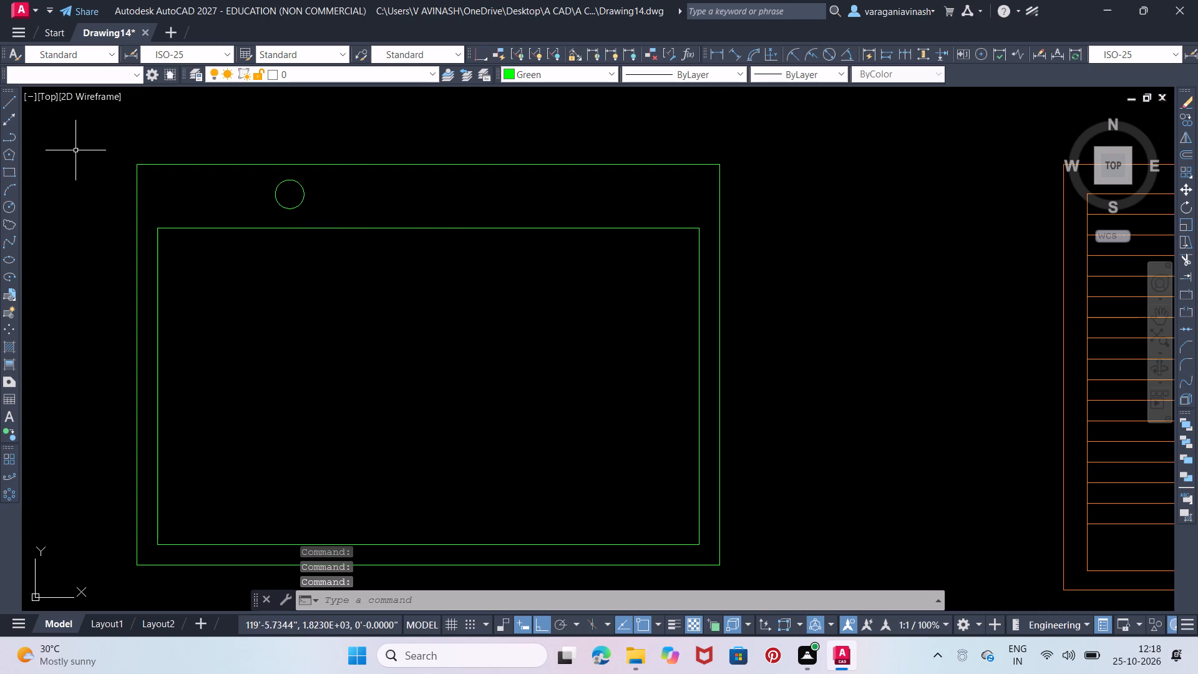
Draw two concentric burner circles in the inner rectangle, directly south of the small circle, about 2.5" and 1.9" in radius.
{"action": "left_click", "coordinate": [12, 207]}
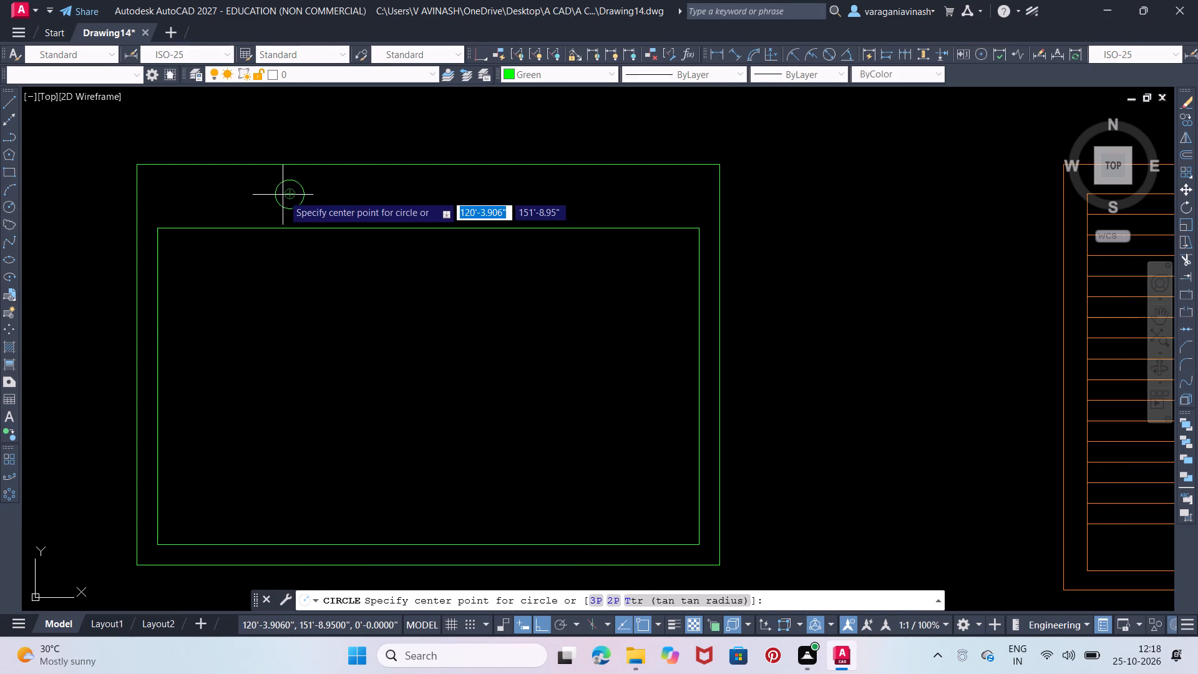
{"action": "left_click", "coordinate": [288, 394]}
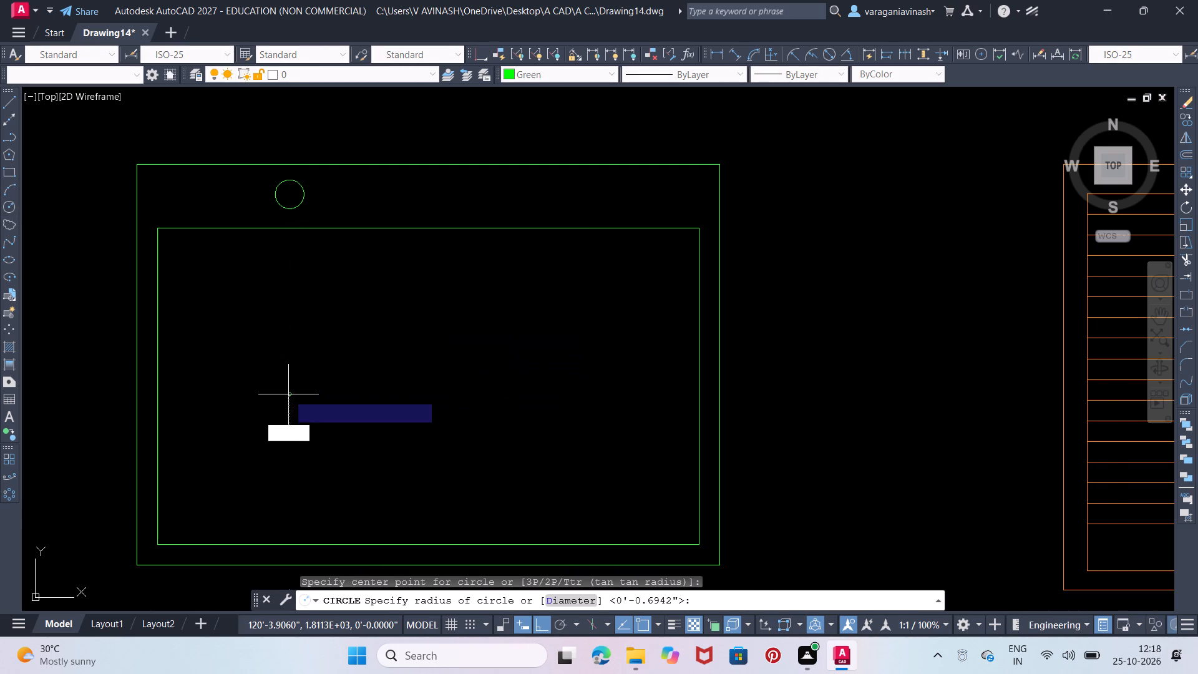
{"action": "left_click", "coordinate": [341, 401]}
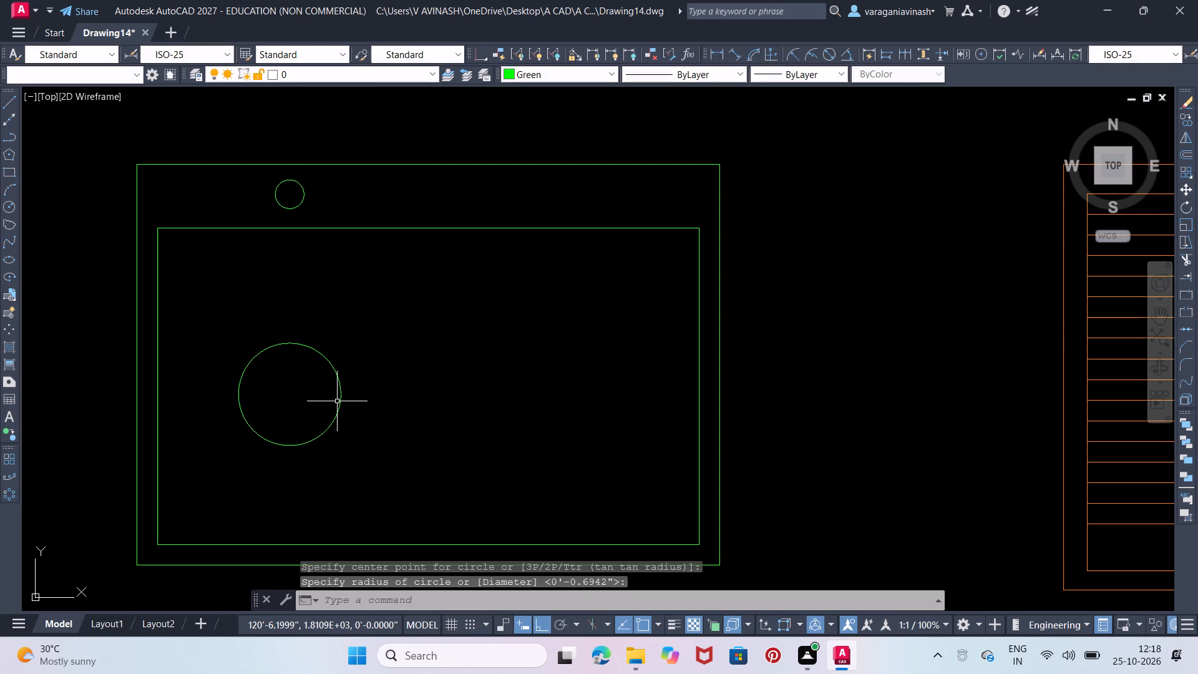
{"action": "right_click", "coordinate": [346, 333]}
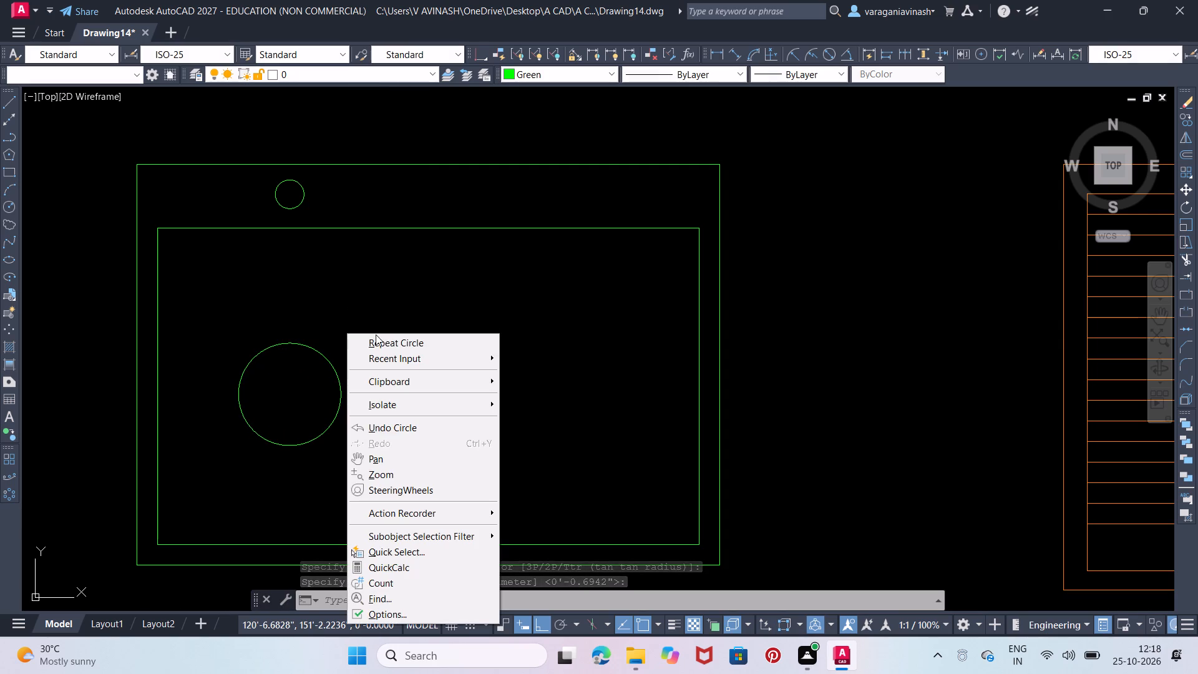
{"action": "left_click", "coordinate": [376, 348]}
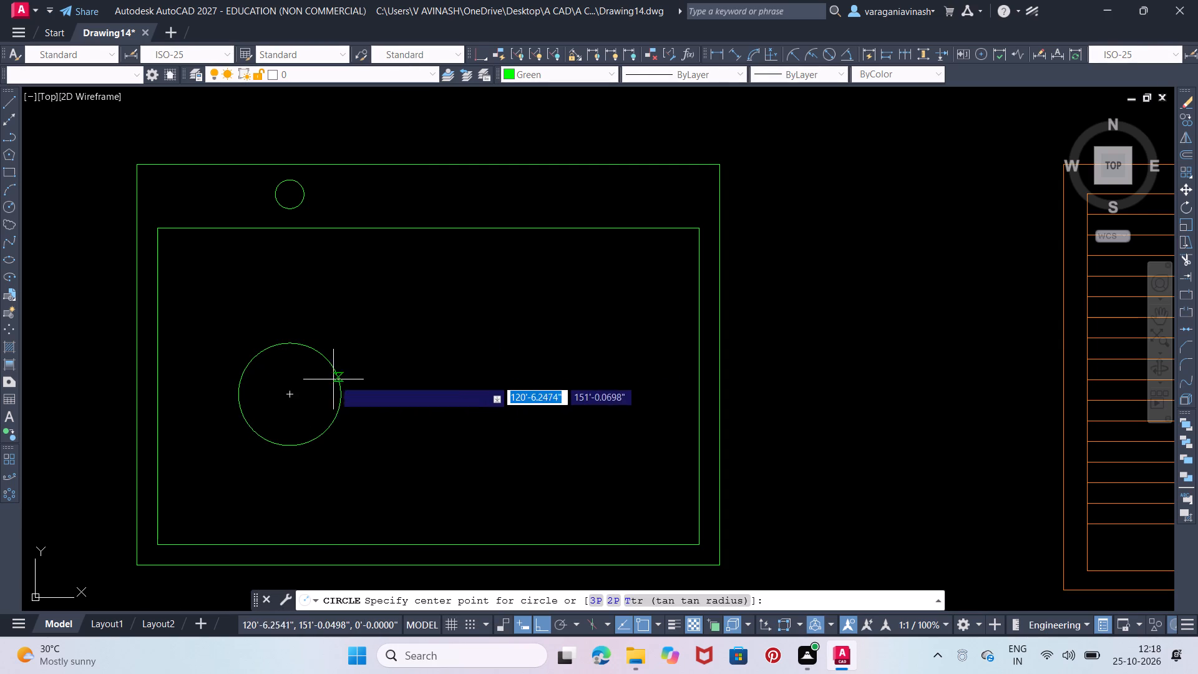
{"action": "left_click", "coordinate": [289, 393]}
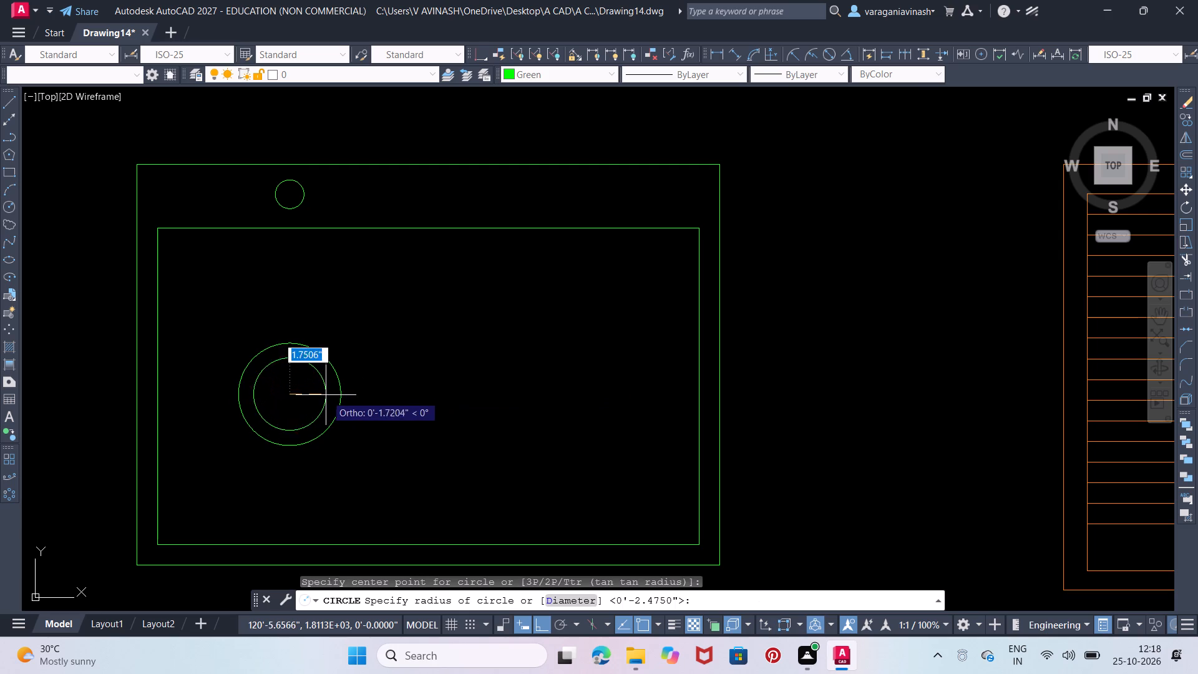
{"action": "left_click", "coordinate": [329, 395]}
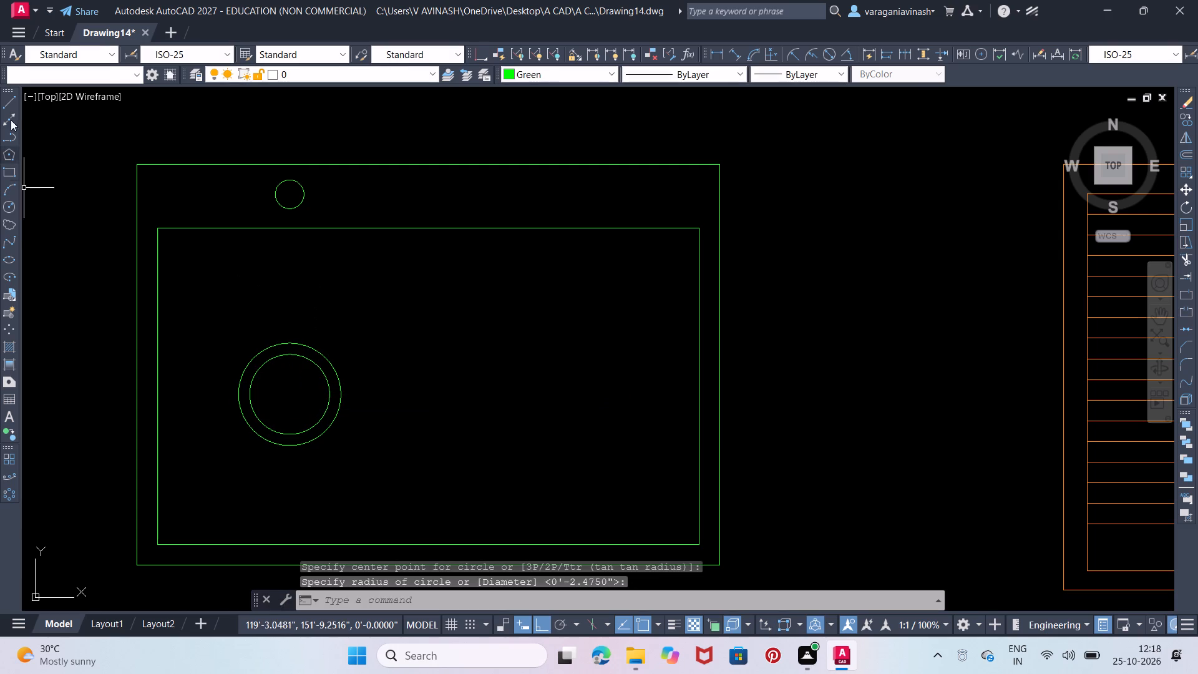
Draw a north-south and an east-west line, each about 6" long, crossing at the burner's centre and extending past its outer circle.
{"action": "left_click", "coordinate": [6, 101]}
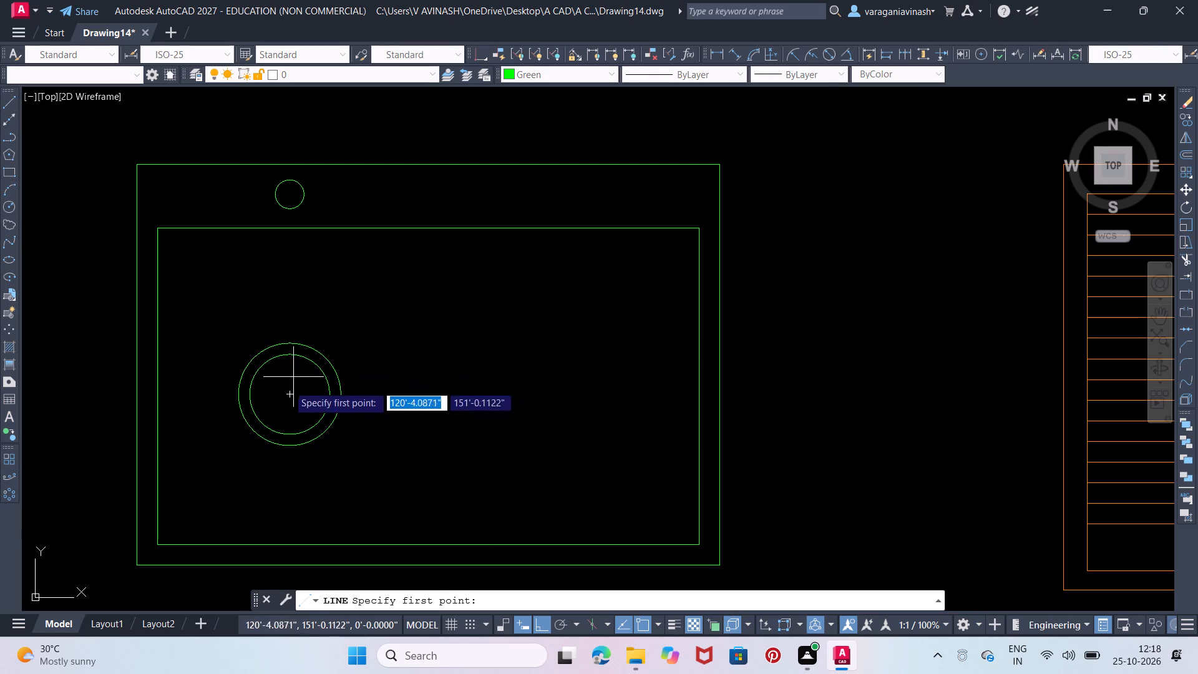
{"action": "left_click", "coordinate": [286, 397]}
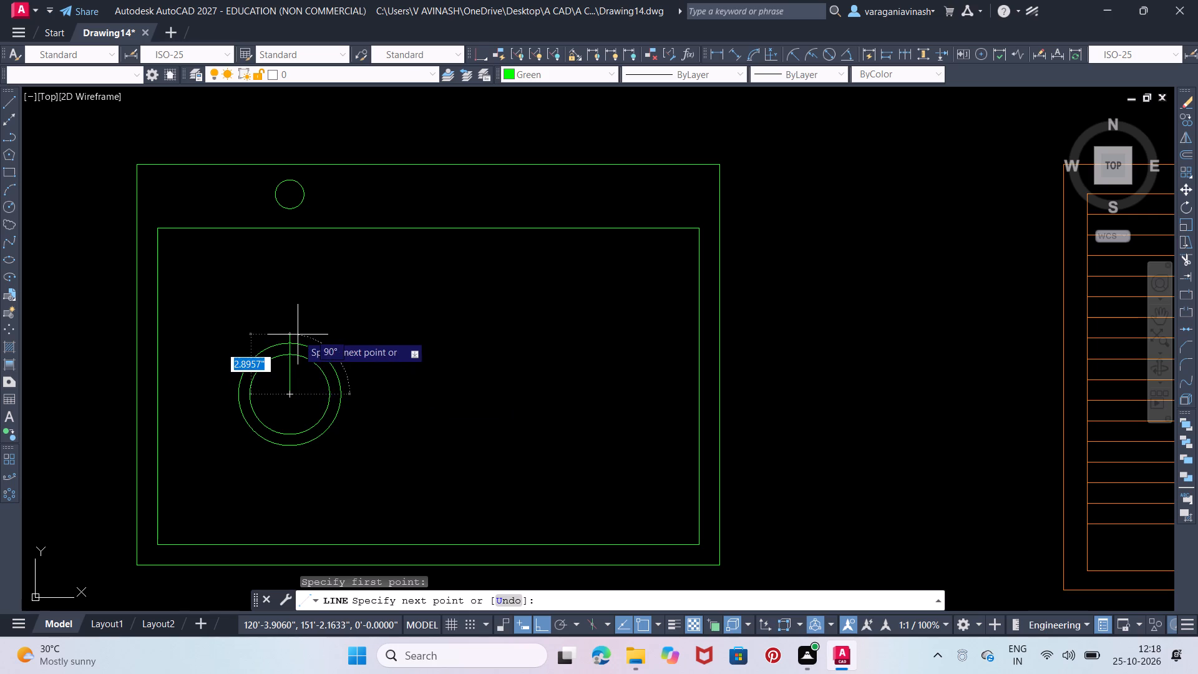
{"action": "left_click", "coordinate": [290, 330]}
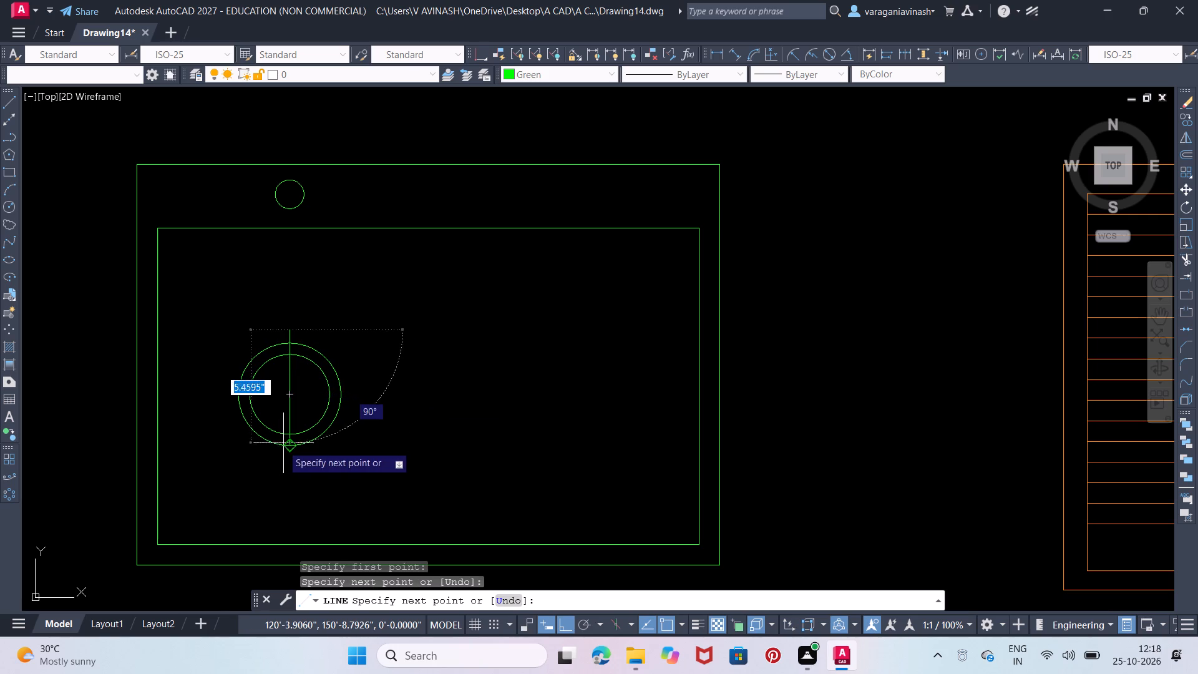
{"action": "left_click", "coordinate": [289, 461]}
{"action": "right_click", "coordinate": [290, 422]}
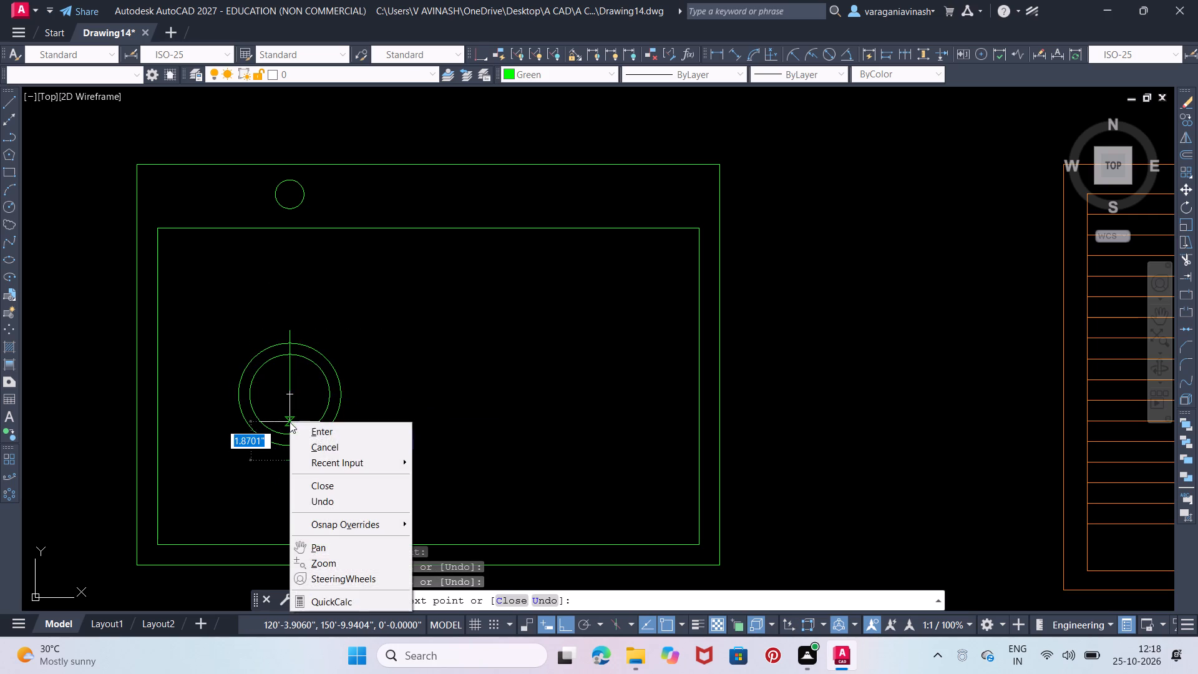
{"action": "left_click", "coordinate": [304, 439]}
{"action": "right_click", "coordinate": [304, 439]}
{"action": "left_click", "coordinate": [381, 153]}
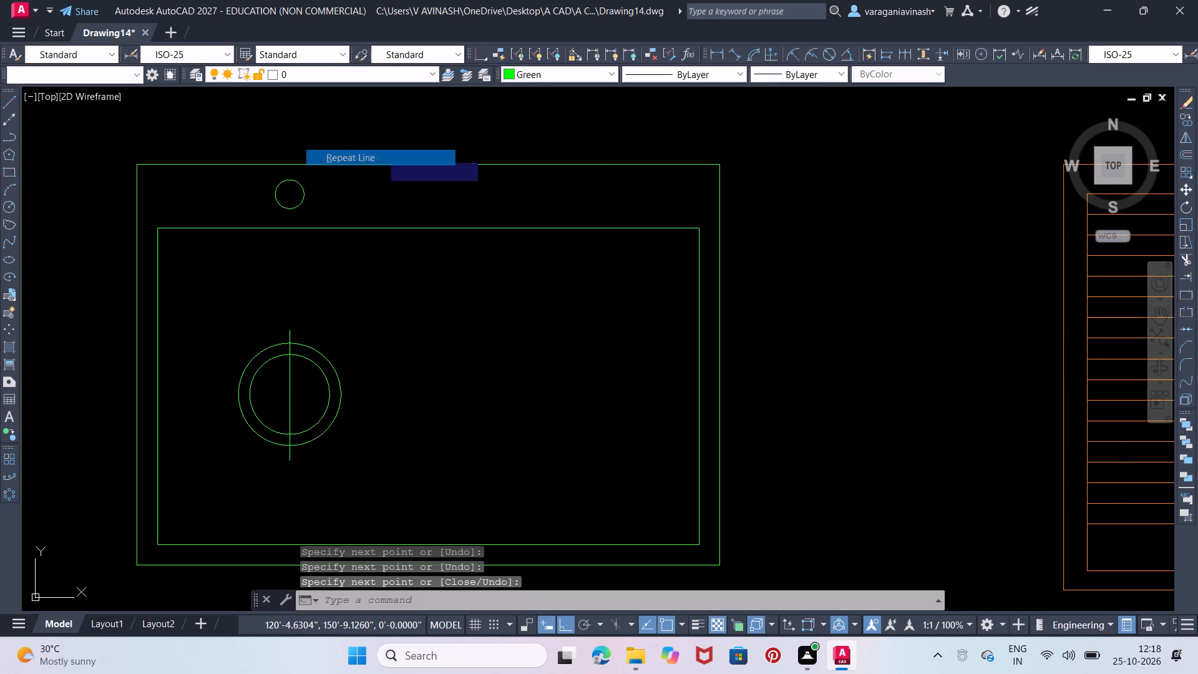
{"action": "left_click", "coordinate": [290, 398]}
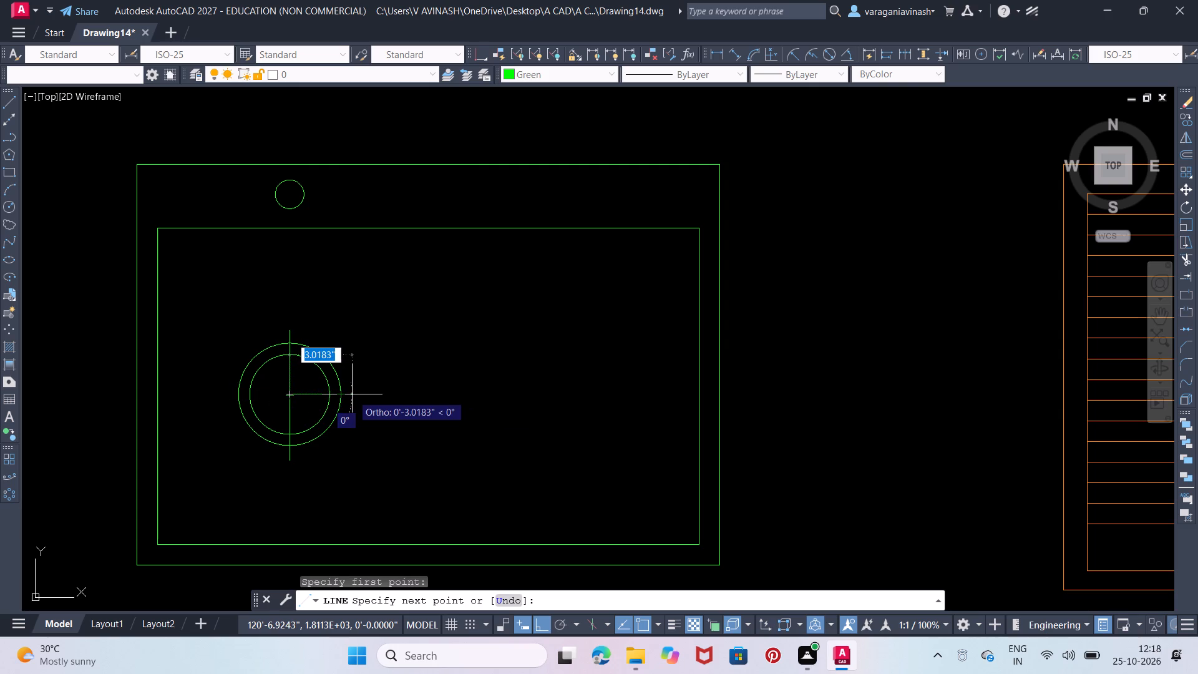
{"action": "left_click", "coordinate": [355, 394]}
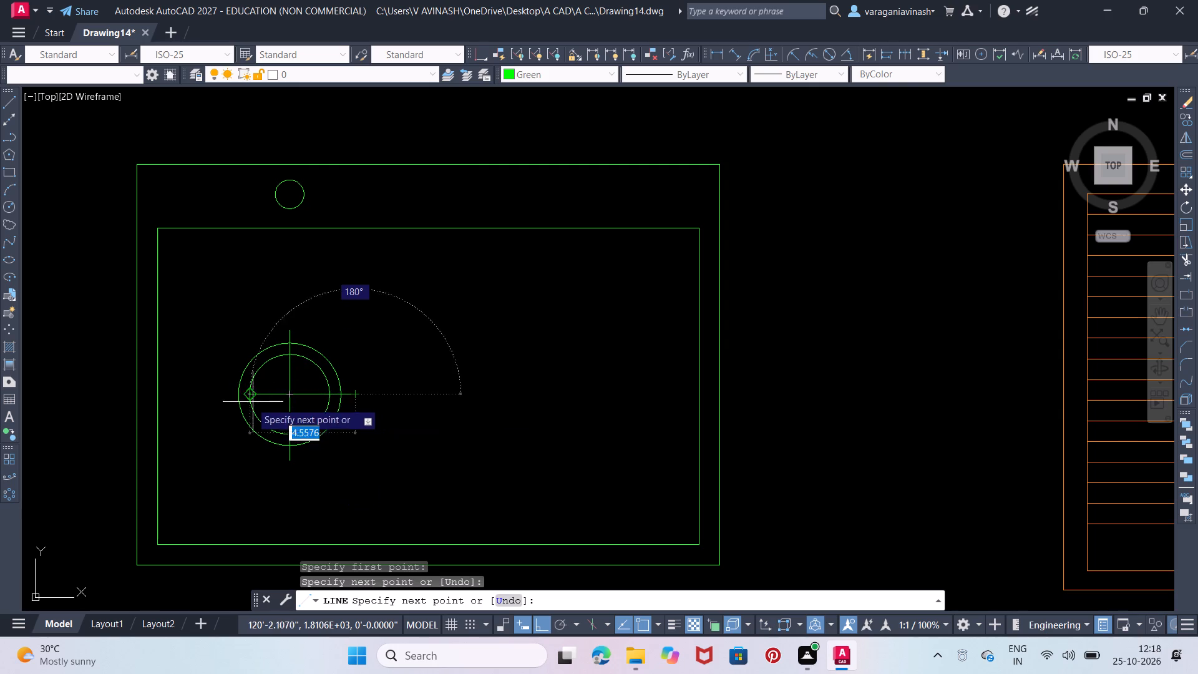
{"action": "left_click", "coordinate": [226, 393]}
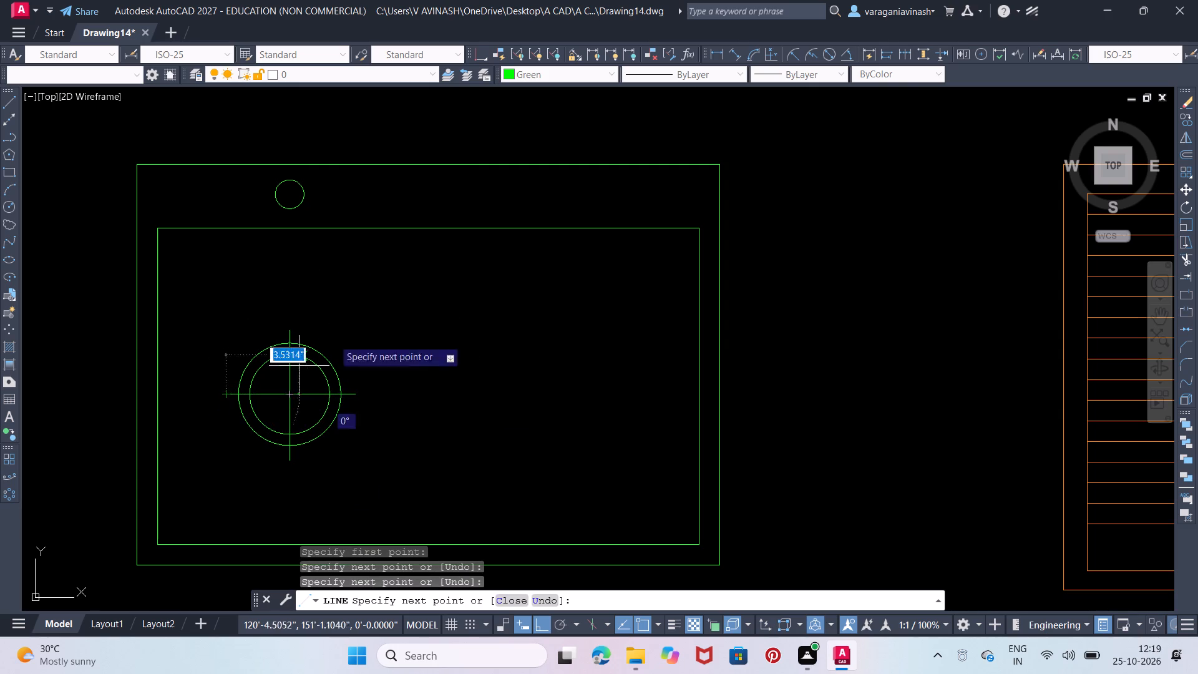
{"action": "key", "text": "Escape"}
{"action": "key", "text": "Escape"}
Trim away the parts of both crossing lines that lie inside the burner's inner circle.
{"action": "type", "text": "TR"}
{"action": "key", "text": "Return"}
{"action": "key", "text": "Return"}
{"action": "left_click", "coordinate": [301, 364]}
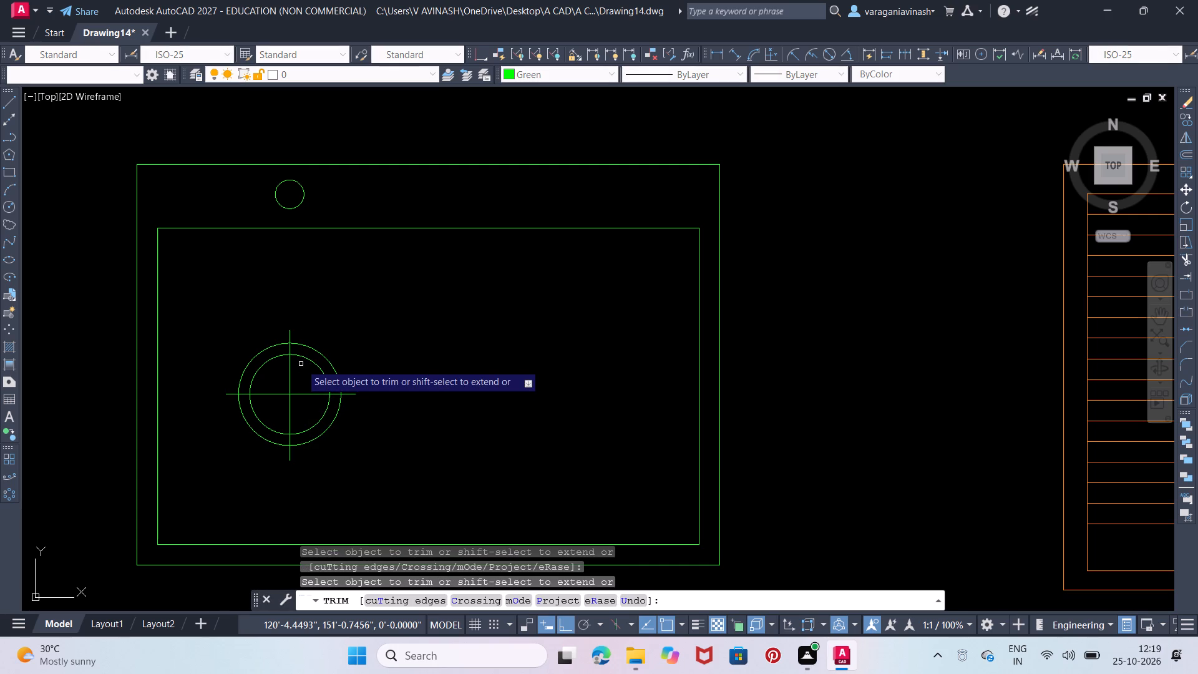
{"action": "left_click", "coordinate": [278, 397]}
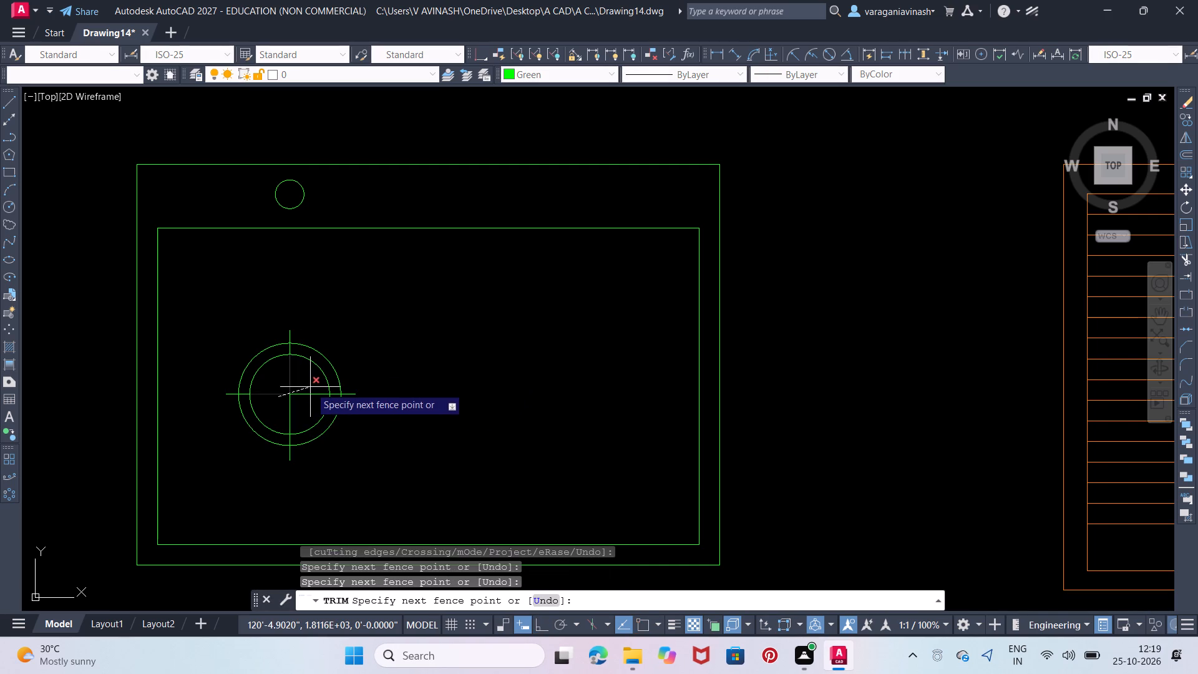
{"action": "left_click", "coordinate": [310, 387]}
{"action": "left_click", "coordinate": [310, 387]}
{"action": "left_click", "coordinate": [288, 409]}
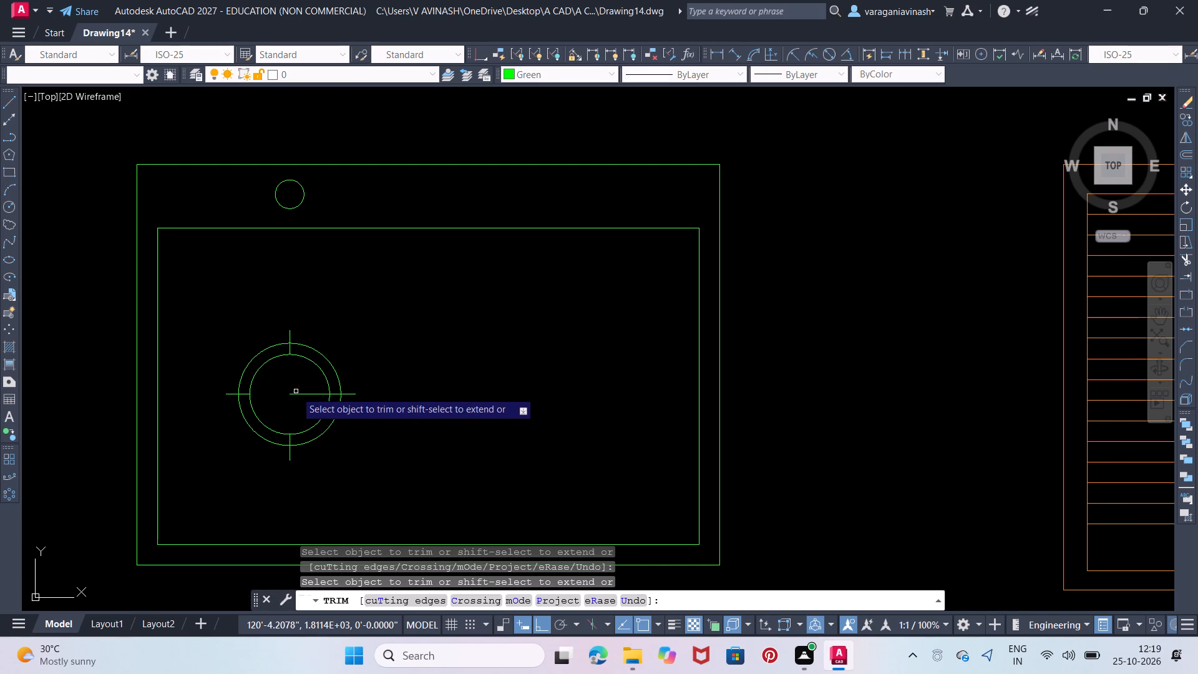
{"action": "left_click", "coordinate": [296, 396]}
{"action": "left_click", "coordinate": [298, 380]}
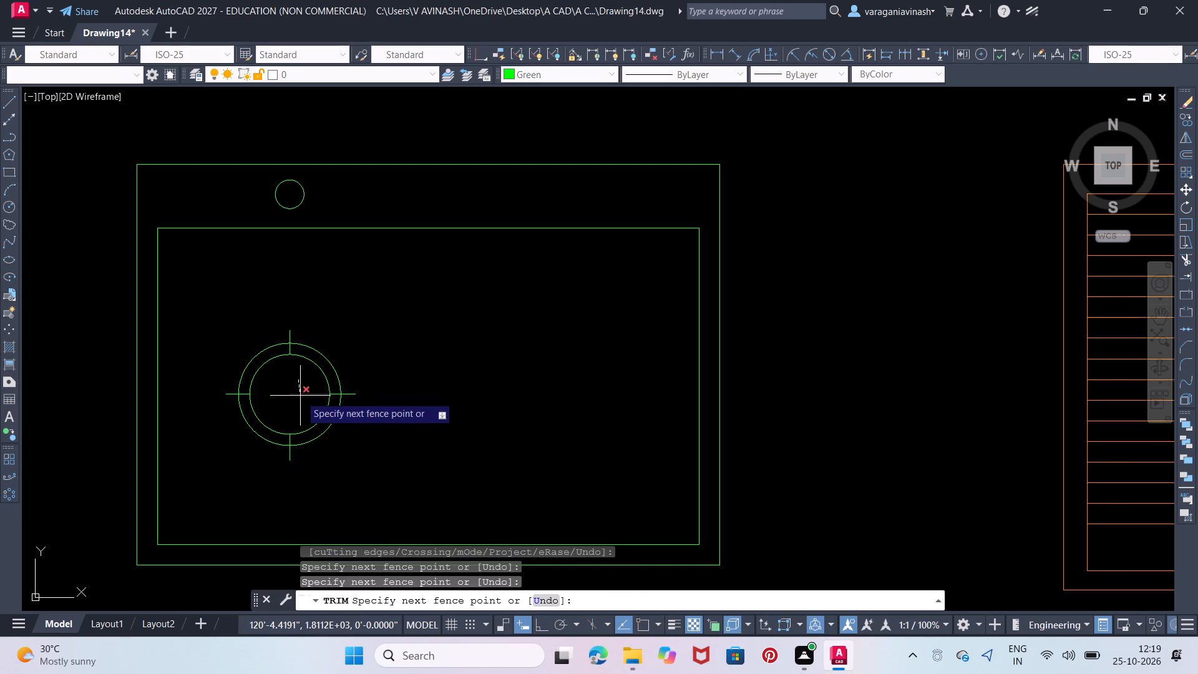
Draw a narrow north-south rectangle, about 0.37" by 0.97", inside the small knob circle in the stove's north strip.
{"action": "left_click", "coordinate": [301, 401]}
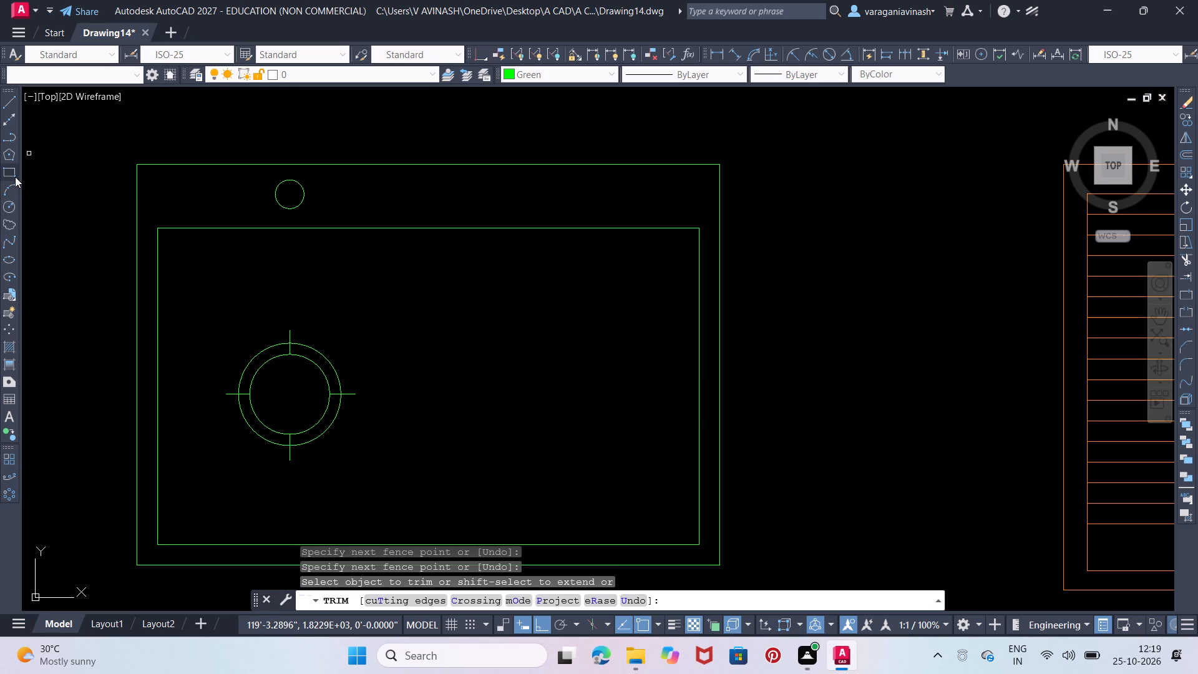
{"action": "left_click", "coordinate": [14, 177]}
{"action": "scroll", "coordinate": [282, 182], "scroll_direction": "up", "scroll_amount": 3}
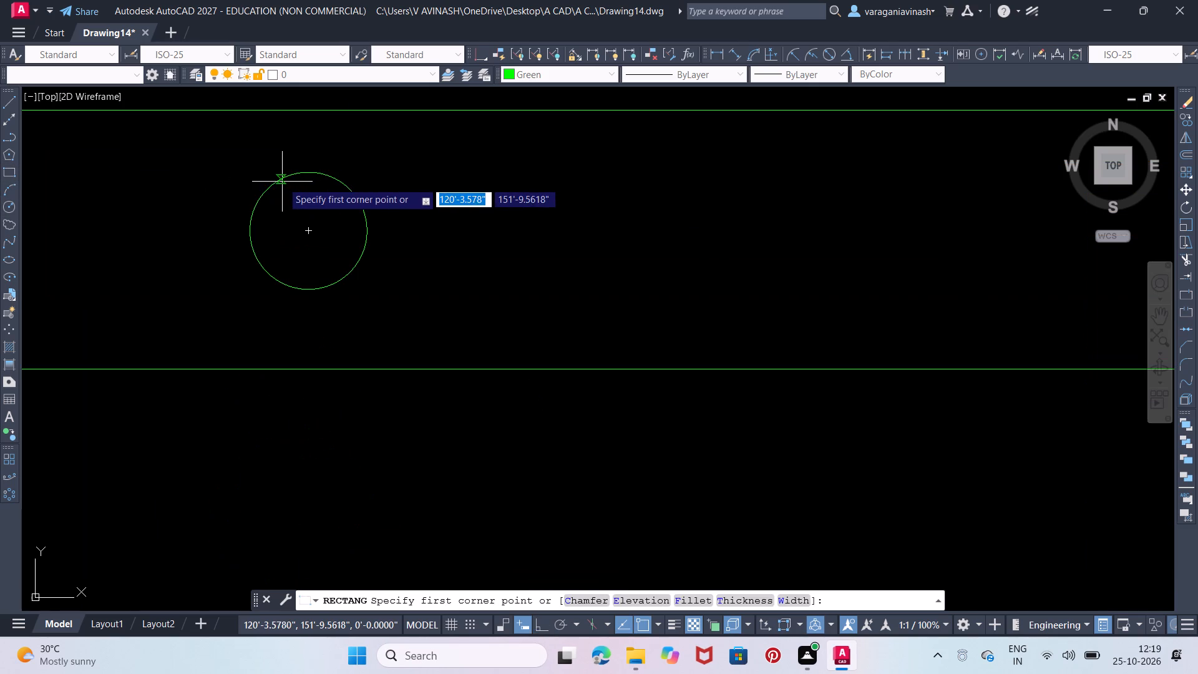
{"action": "left_click", "coordinate": [293, 272]}
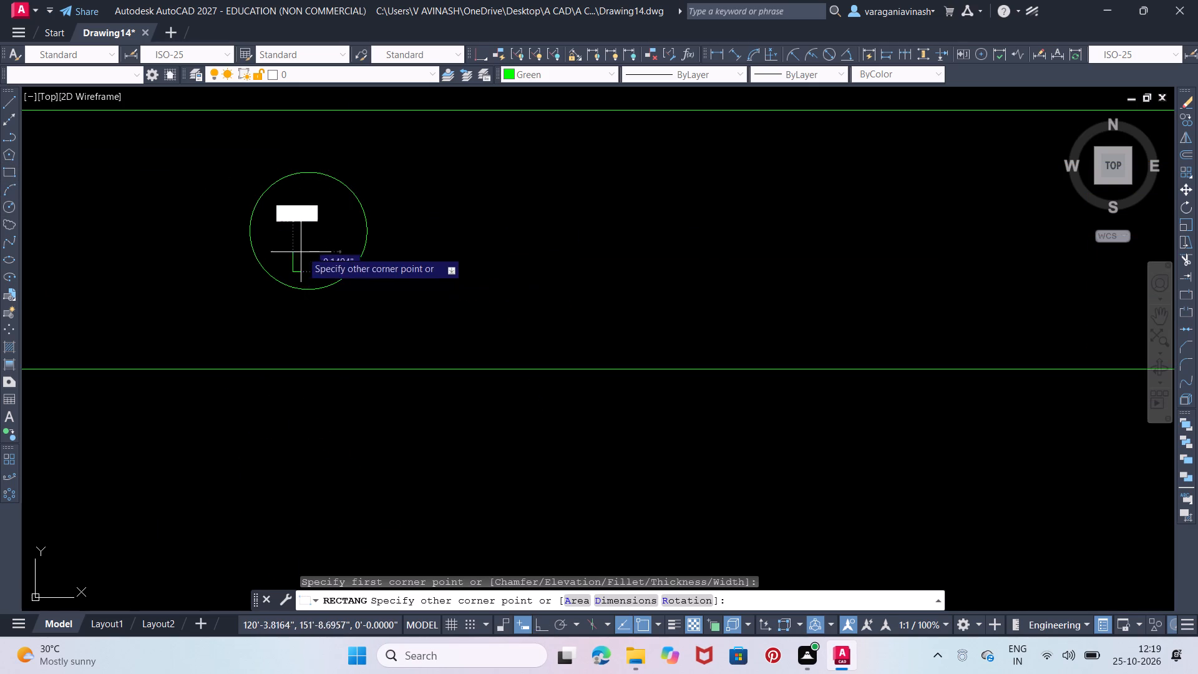
{"action": "left_click", "coordinate": [324, 189]}
{"action": "key", "text": "Escape"}
{"action": "scroll", "coordinate": [346, 175], "scroll_direction": "down", "scroll_amount": 1}
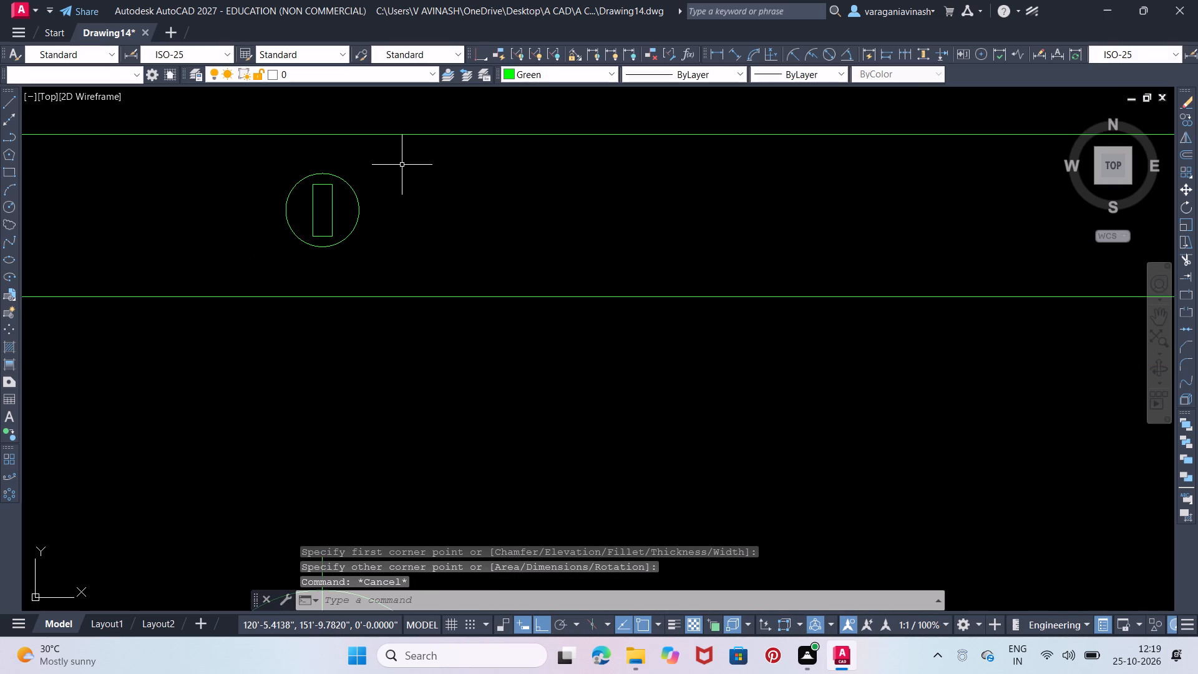
Offset the stove's inner rectangle 1" inward.
{"action": "middle_click_drag", "start_coordinate": [400, 166], "coordinate": [356, 179]}
{"action": "scroll", "coordinate": [354, 179], "scroll_direction": "down", "scroll_amount": 2}
{"action": "middle_click_drag", "start_coordinate": [356, 203], "coordinate": [346, 179]}
{"action": "key", "text": "Escape"}
{"action": "key", "text": "Escape"}
{"action": "key", "text": "o"}
{"action": "key", "text": "Return"}
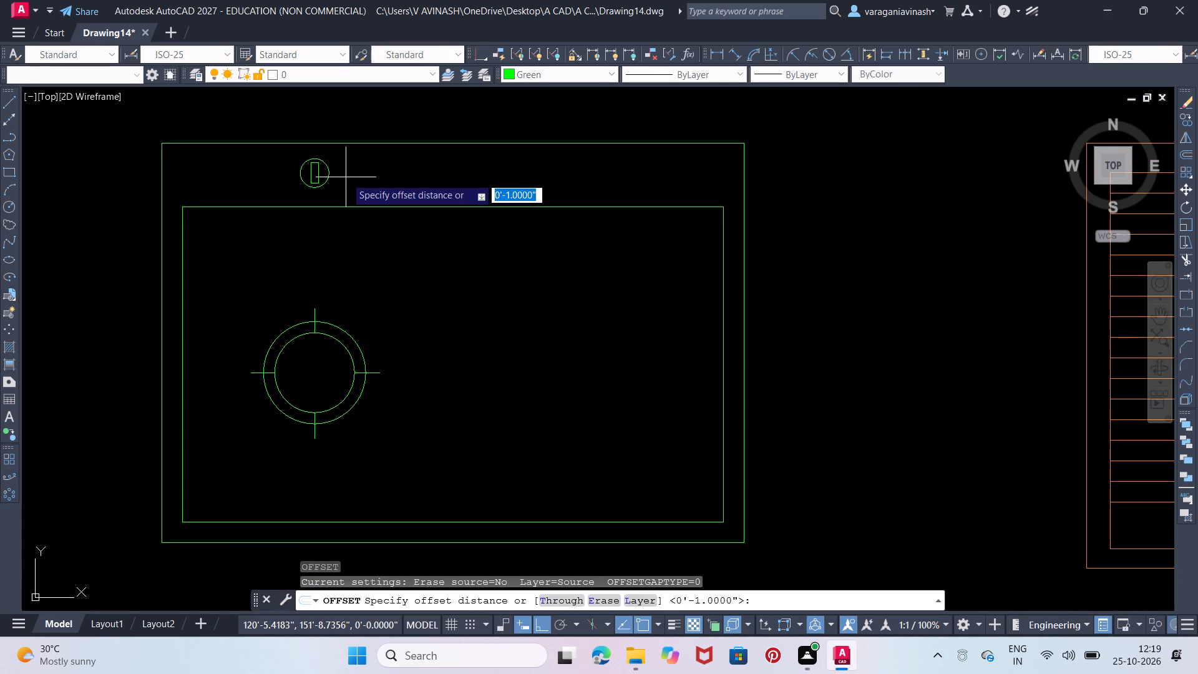
{"action": "key", "text": "1"}
{"action": "key", "text": "Return"}
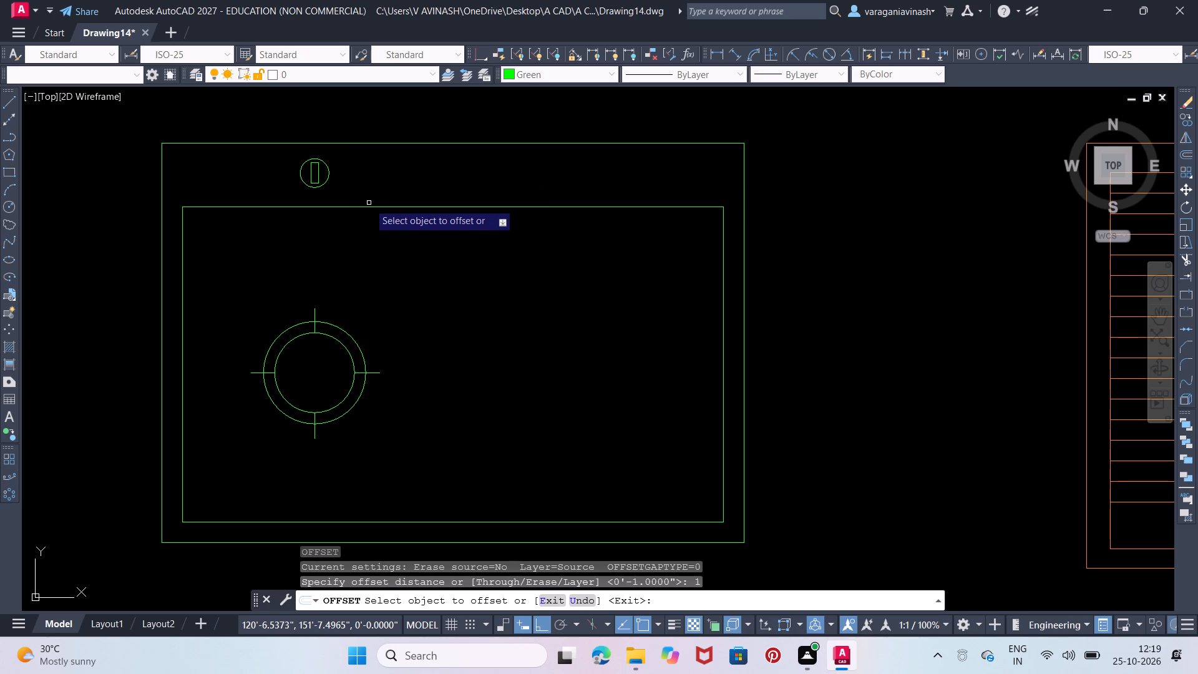
{"action": "left_click", "coordinate": [374, 207]}
{"action": "left_click", "coordinate": [369, 239]}
{"action": "key", "text": "Escape"}
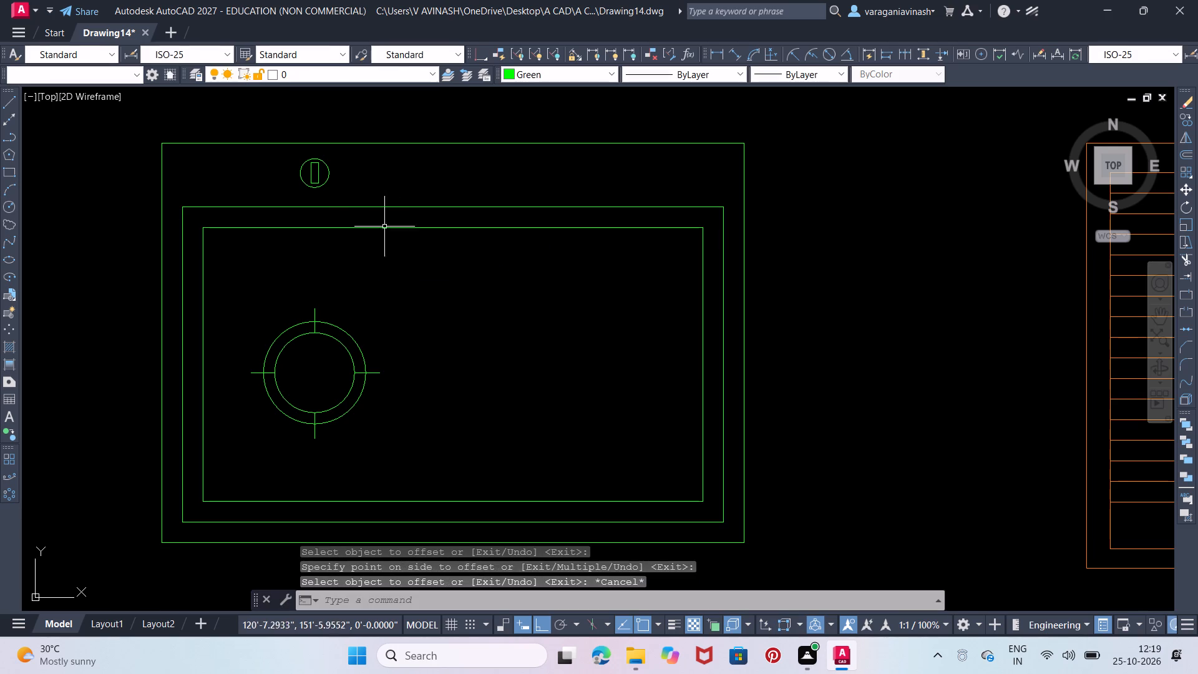
{"action": "key", "text": "Escape"}
Copy the knob and the burner with its cross marks about 1' east within the stove.
{"action": "left_click", "coordinate": [341, 152]}
{"action": "left_click", "coordinate": [290, 187]}
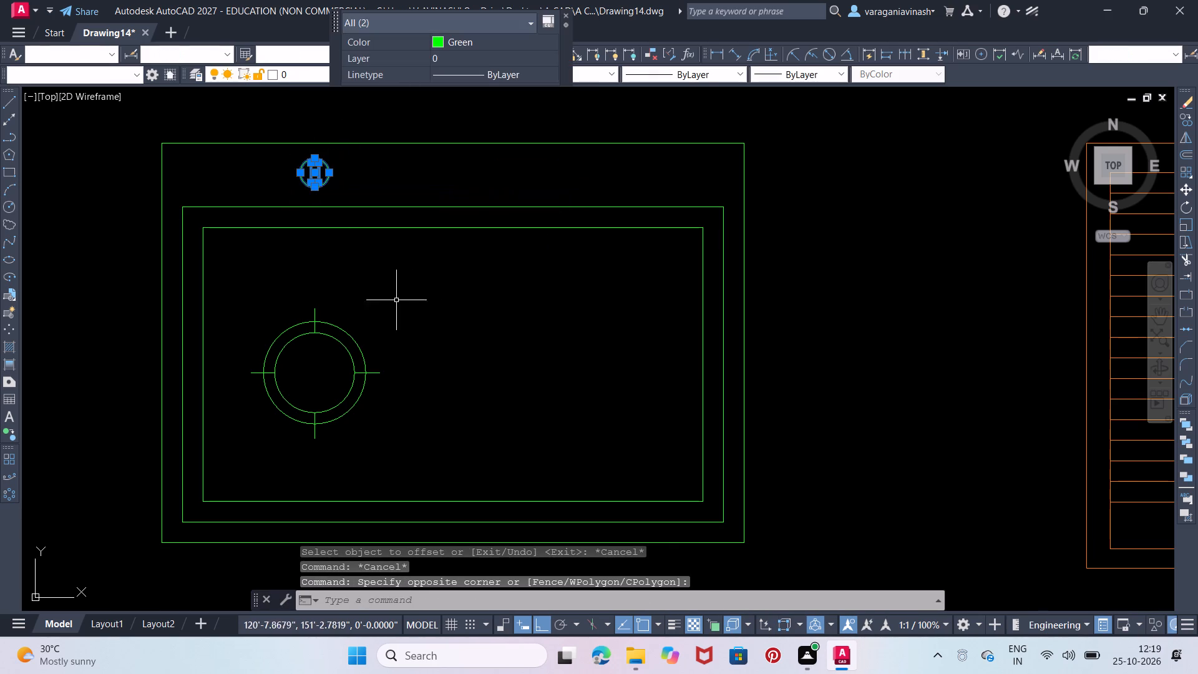
{"action": "key", "text": "Escape"}
{"action": "left_click", "coordinate": [347, 152]}
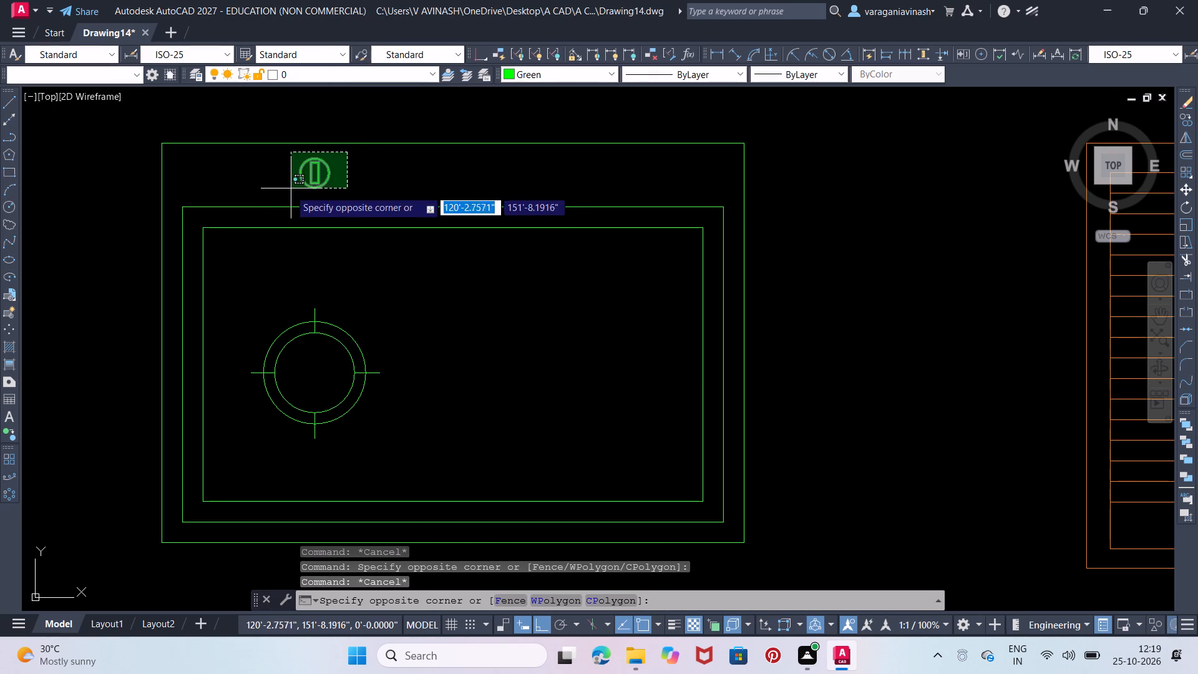
{"action": "left_click", "coordinate": [288, 191]}
{"action": "left_click", "coordinate": [404, 268]}
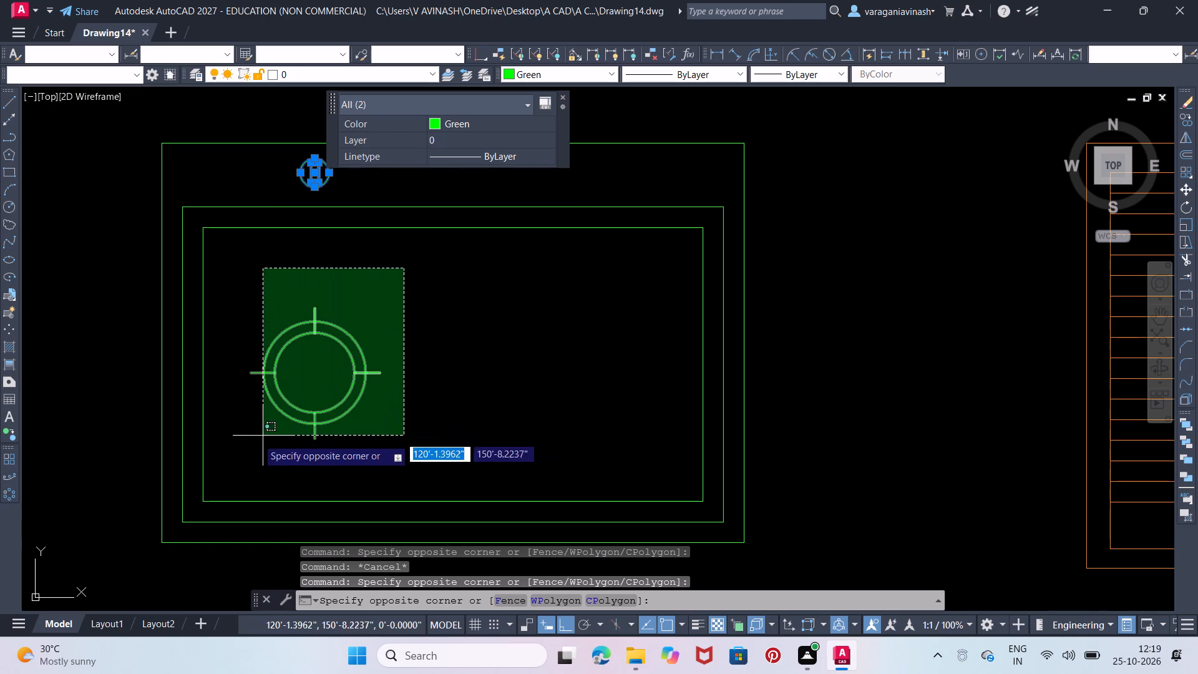
{"action": "left_click", "coordinate": [238, 454]}
{"action": "right_click", "coordinate": [301, 309]}
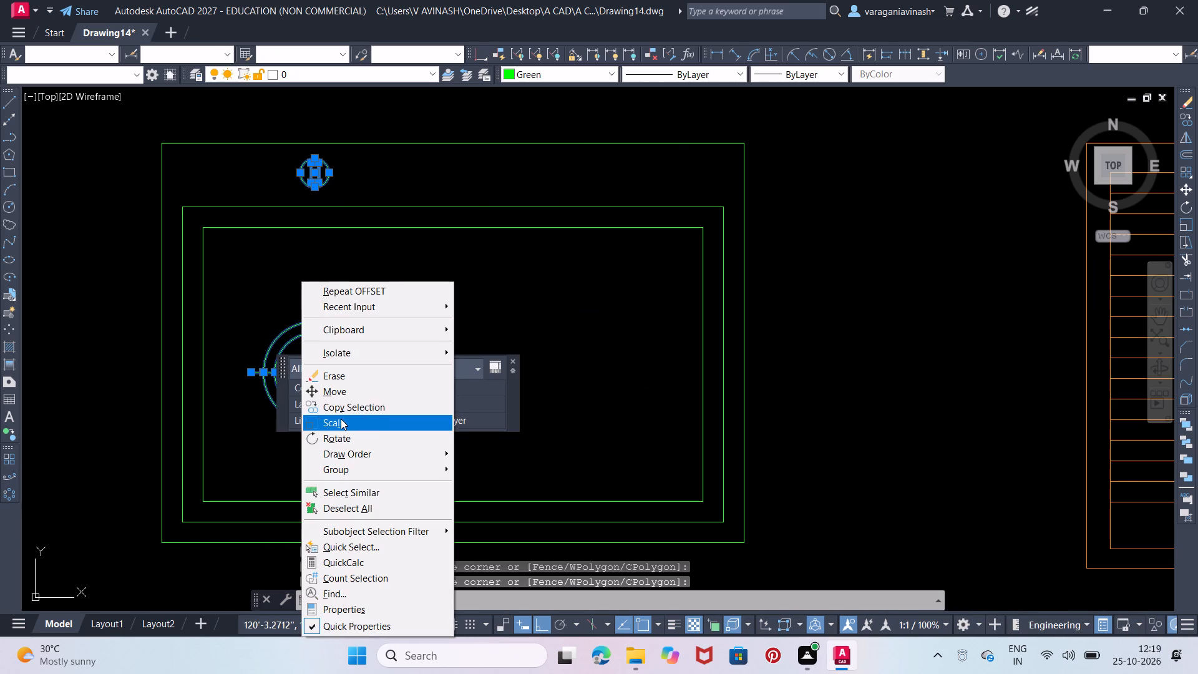
{"action": "left_click", "coordinate": [341, 406]}
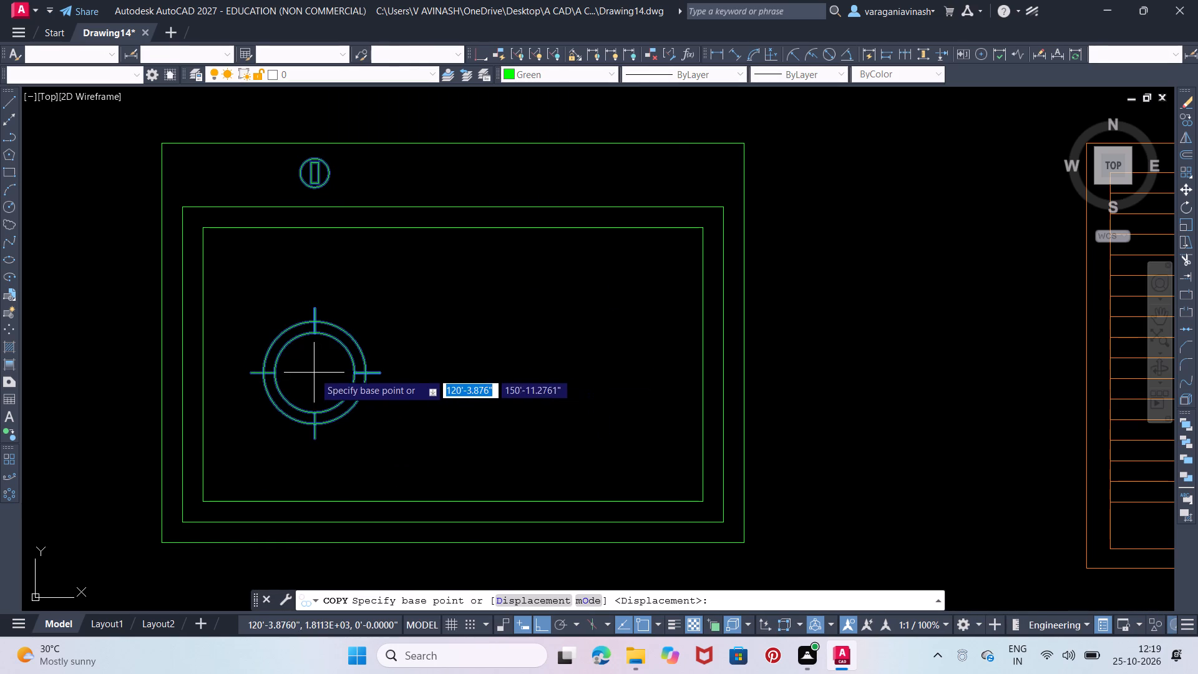
{"action": "left_click", "coordinate": [315, 372]}
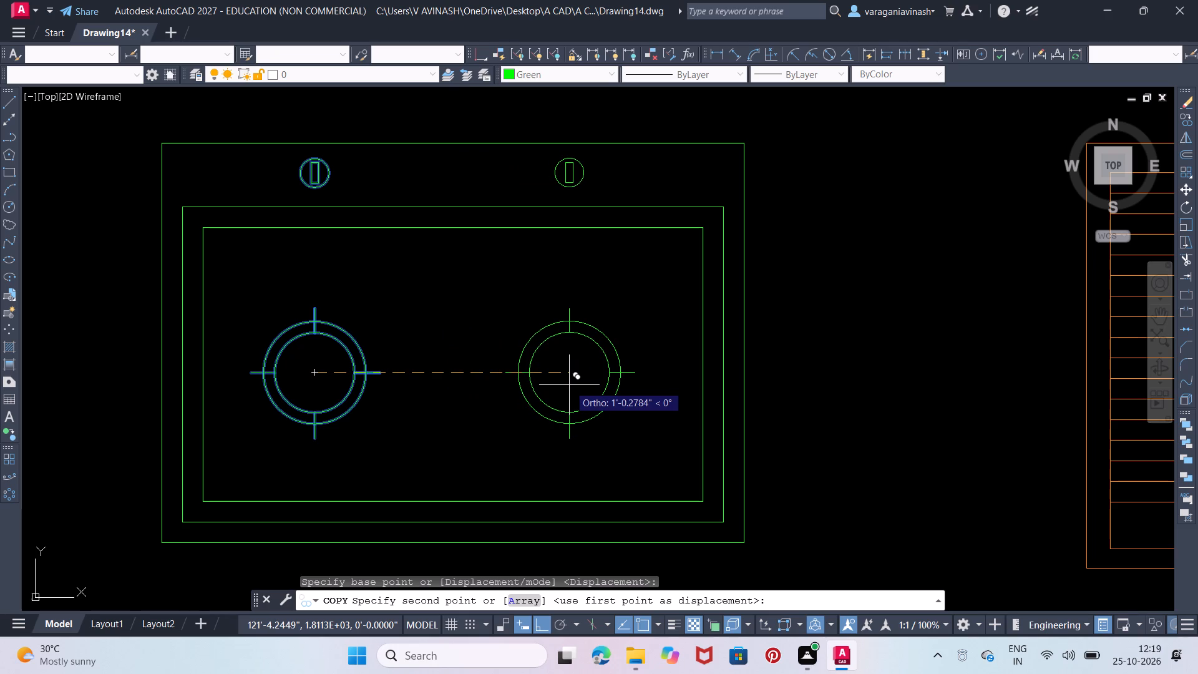
{"action": "left_click", "coordinate": [568, 386]}
{"action": "key", "text": "Escape"}
{"action": "key", "text": "Escape"}
{"action": "key", "text": "Escape"}
{"action": "key", "text": "Escape"}
{"action": "key", "text": "Escape"}
{"action": "key", "text": "Escape"}
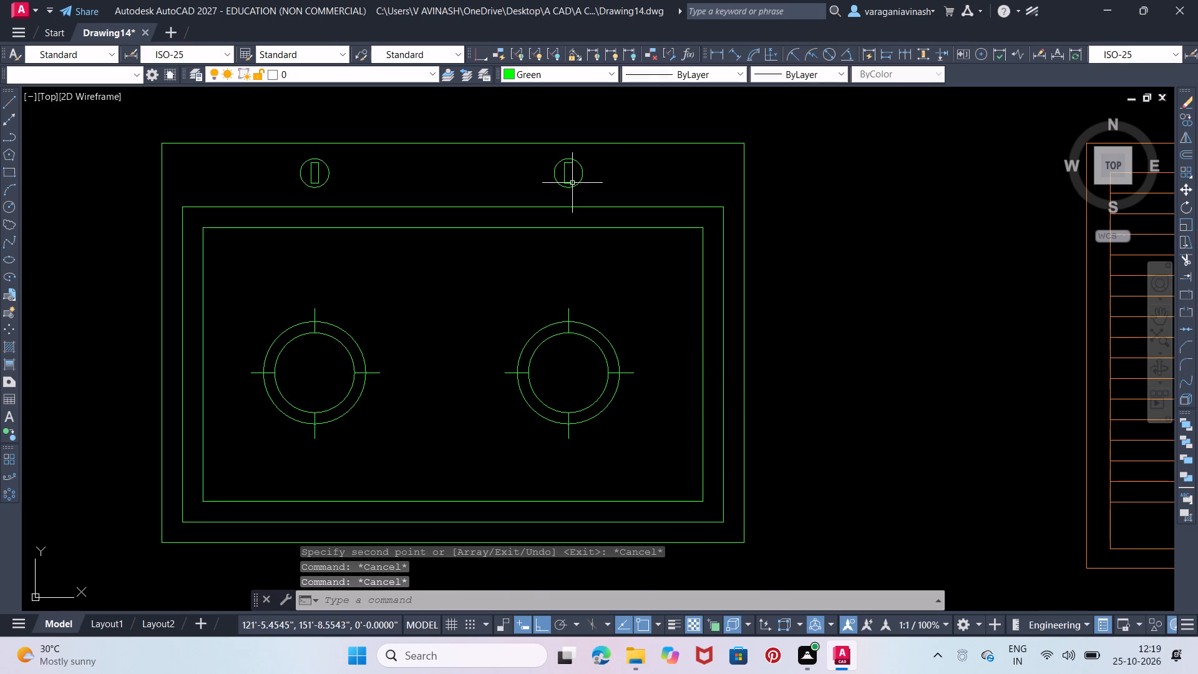
{"action": "key", "text": "Escape"}
{"action": "key", "text": "Escape"}
Trim away the counter line segment west of the stove, between the counter's inside corner and the south wall.
{"action": "scroll", "coordinate": [660, 255], "scroll_direction": "down", "scroll_amount": 1}
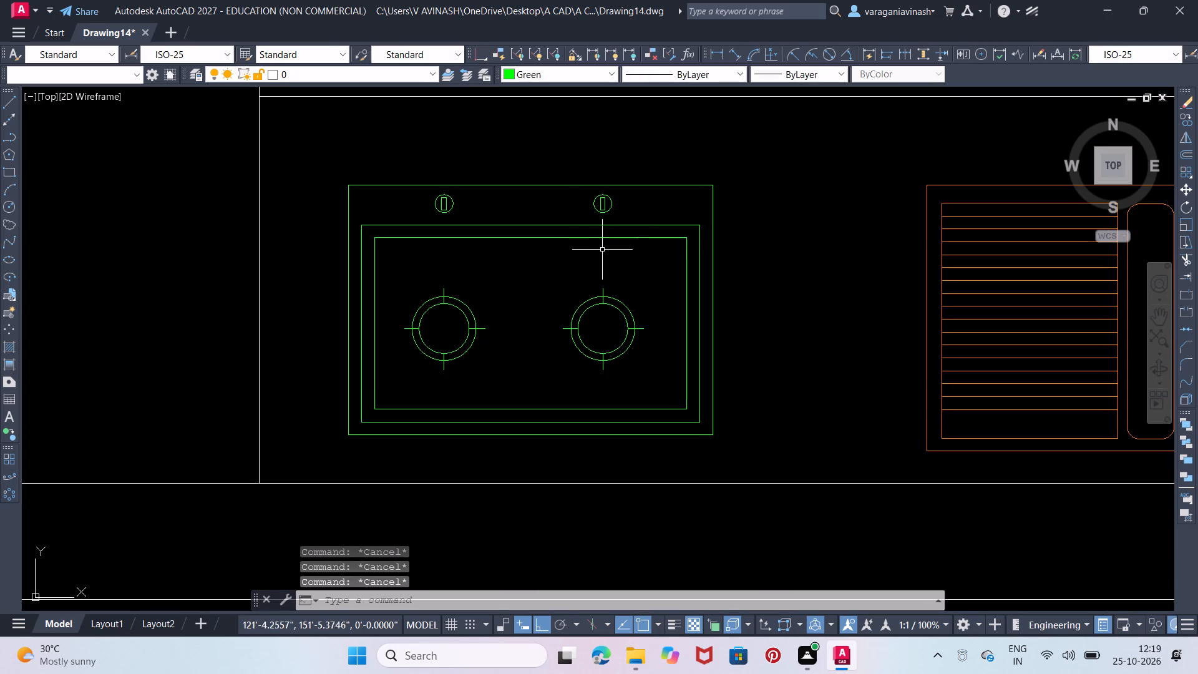
{"action": "scroll", "coordinate": [694, 235], "scroll_direction": "down", "scroll_amount": 1}
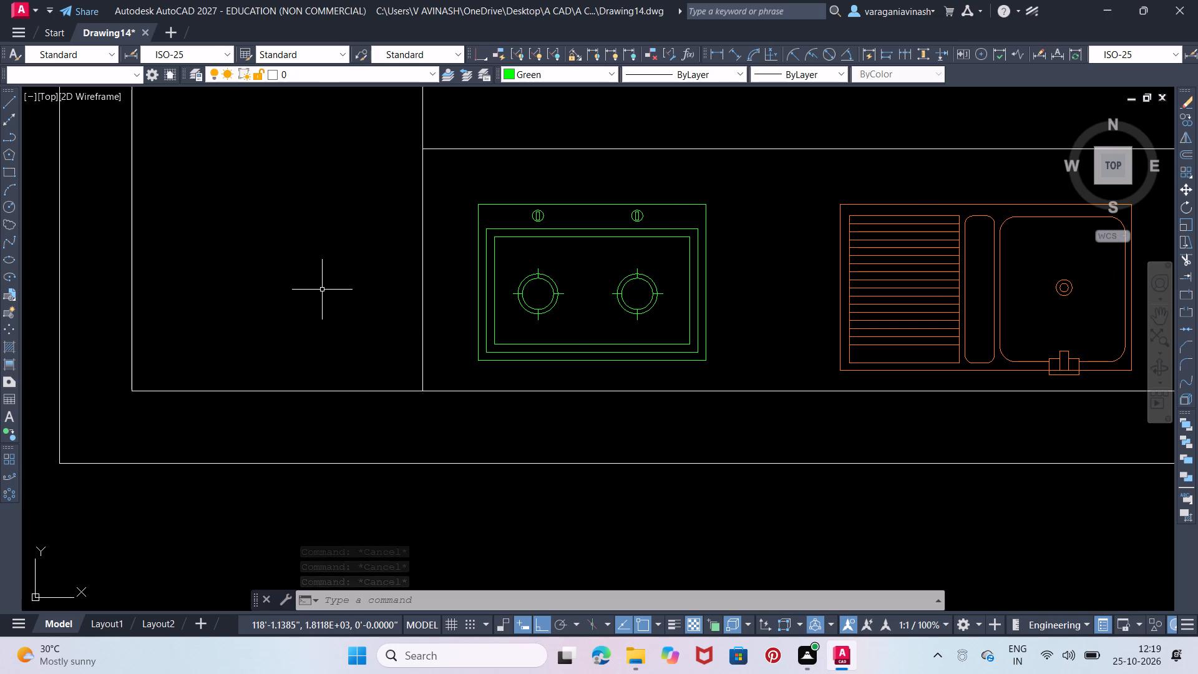
{"action": "type", "text": "TR"}
{"action": "left_click", "coordinate": [387, 321]}
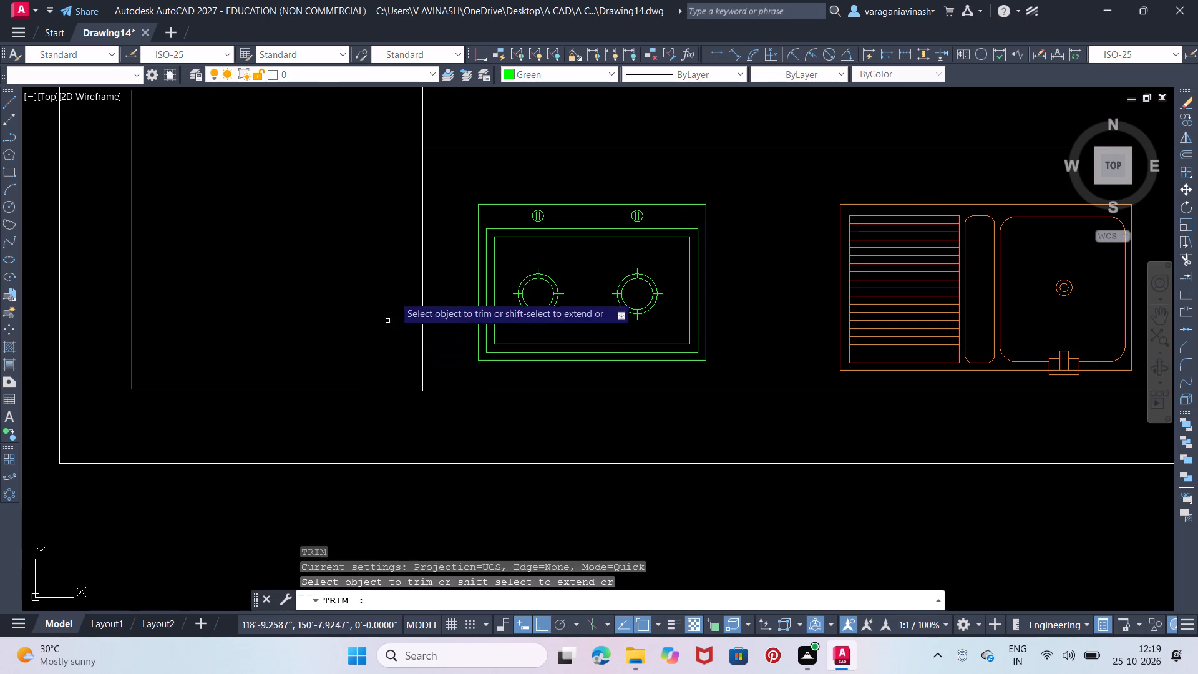
{"action": "left_click", "coordinate": [434, 255]}
{"action": "left_click", "coordinate": [395, 296]}
{"action": "key", "text": "Escape"}
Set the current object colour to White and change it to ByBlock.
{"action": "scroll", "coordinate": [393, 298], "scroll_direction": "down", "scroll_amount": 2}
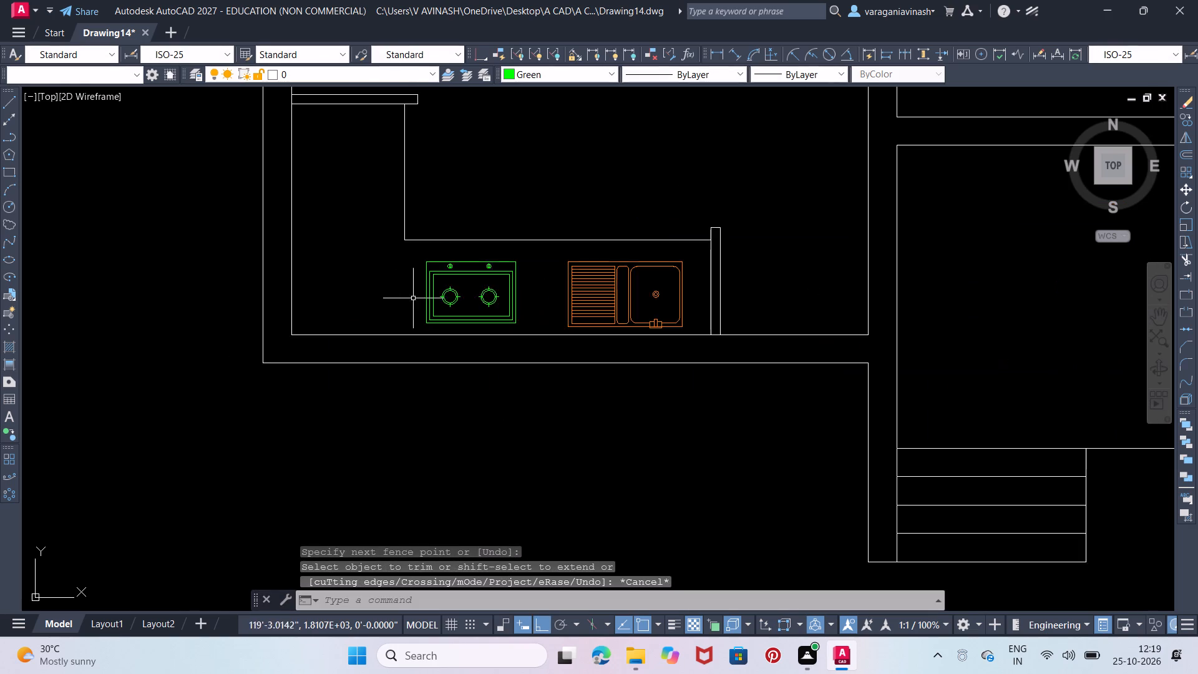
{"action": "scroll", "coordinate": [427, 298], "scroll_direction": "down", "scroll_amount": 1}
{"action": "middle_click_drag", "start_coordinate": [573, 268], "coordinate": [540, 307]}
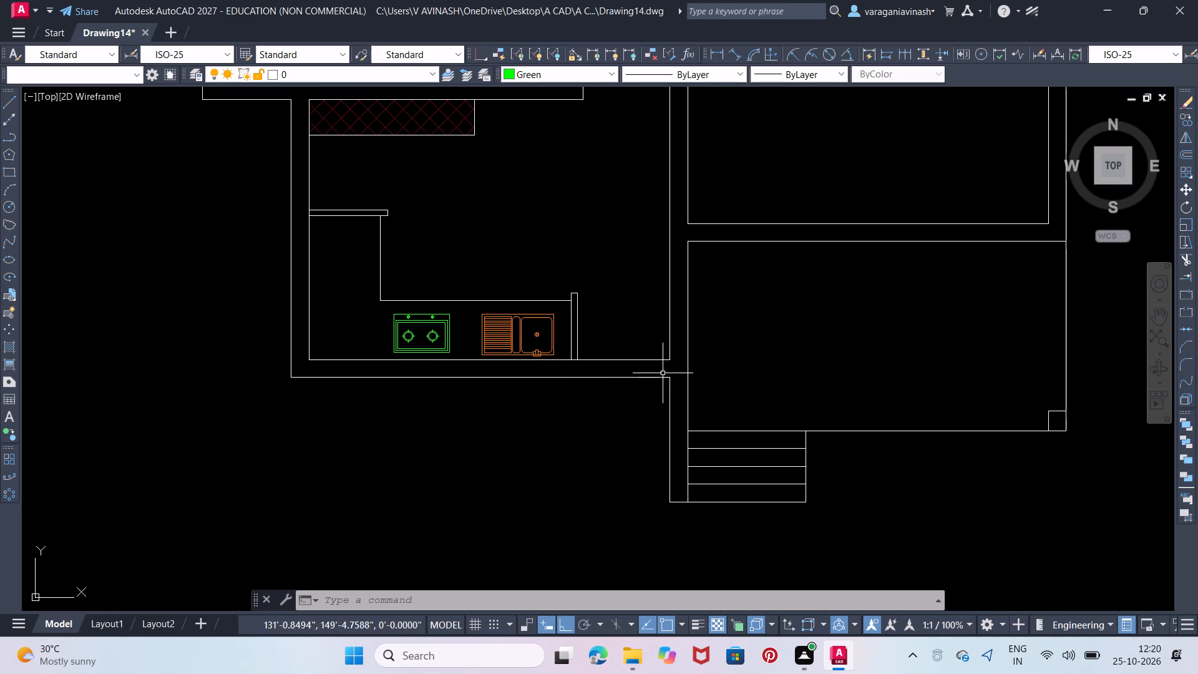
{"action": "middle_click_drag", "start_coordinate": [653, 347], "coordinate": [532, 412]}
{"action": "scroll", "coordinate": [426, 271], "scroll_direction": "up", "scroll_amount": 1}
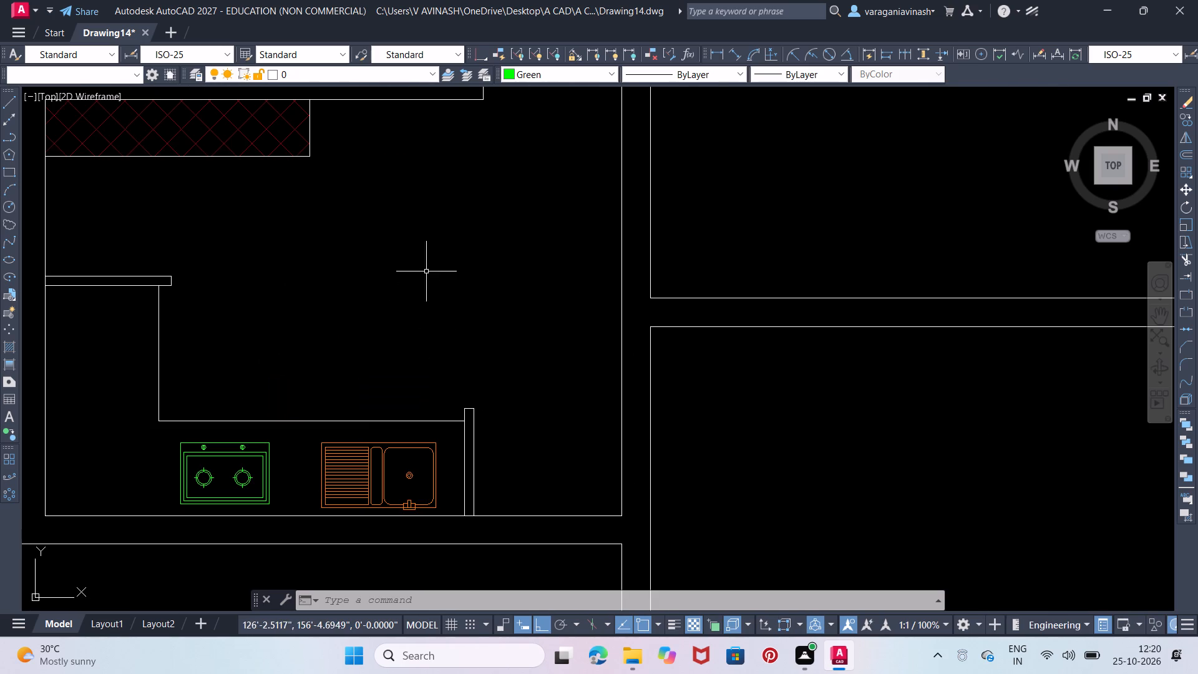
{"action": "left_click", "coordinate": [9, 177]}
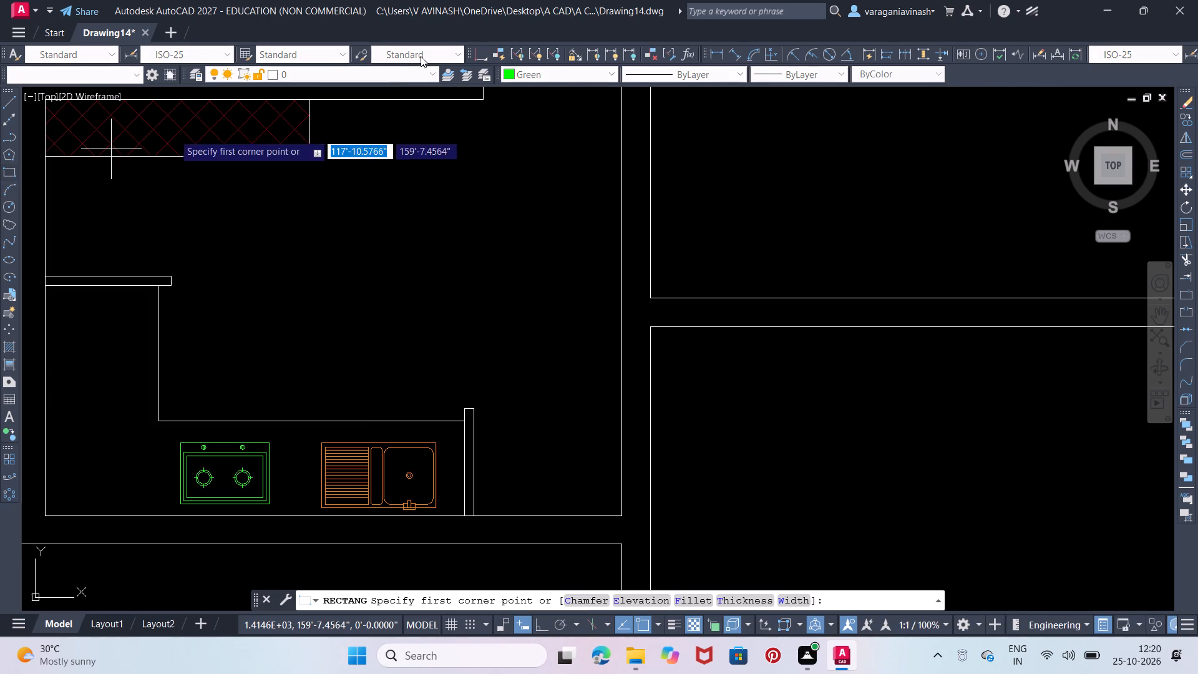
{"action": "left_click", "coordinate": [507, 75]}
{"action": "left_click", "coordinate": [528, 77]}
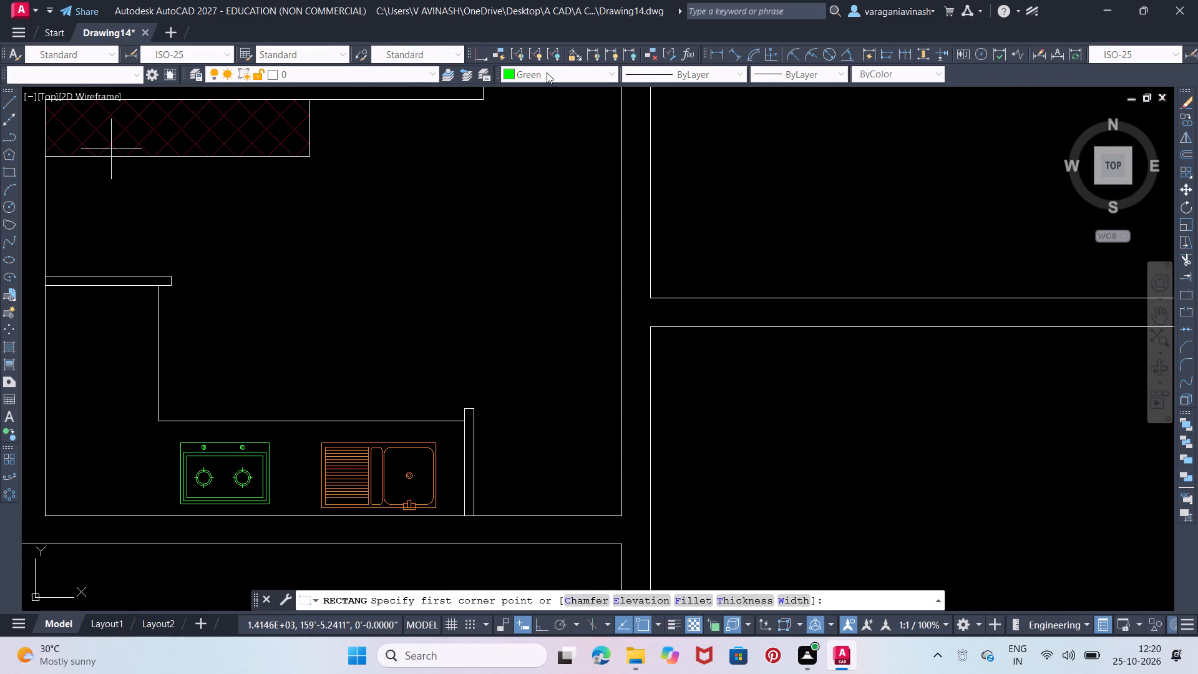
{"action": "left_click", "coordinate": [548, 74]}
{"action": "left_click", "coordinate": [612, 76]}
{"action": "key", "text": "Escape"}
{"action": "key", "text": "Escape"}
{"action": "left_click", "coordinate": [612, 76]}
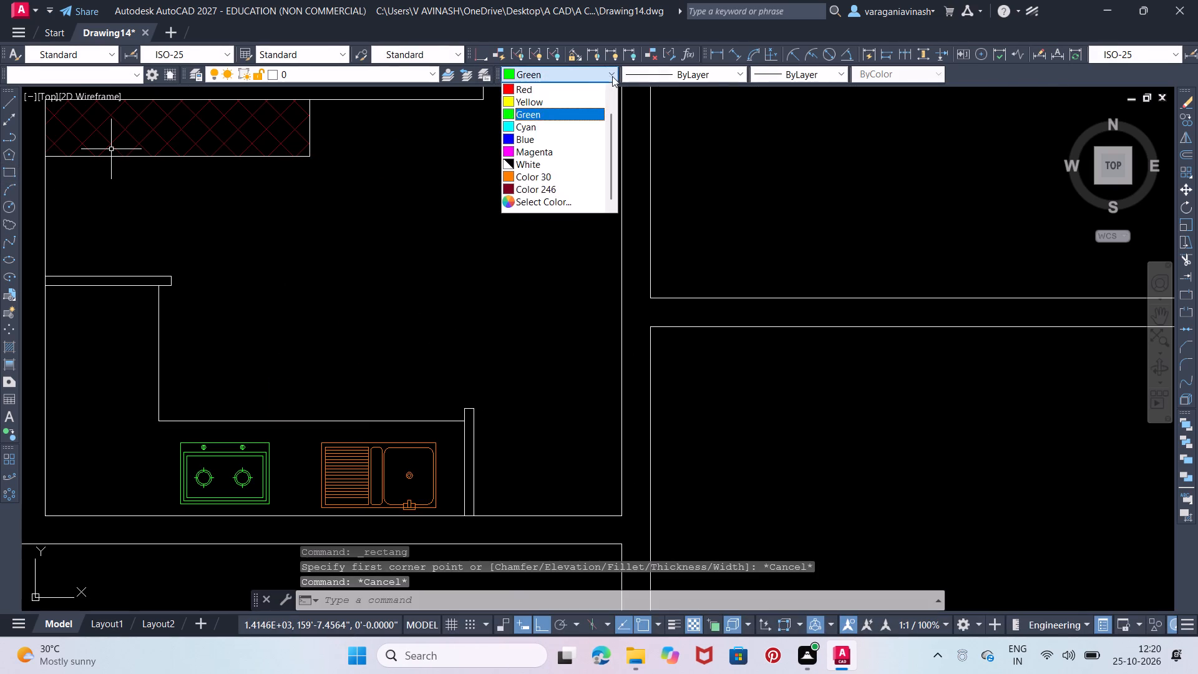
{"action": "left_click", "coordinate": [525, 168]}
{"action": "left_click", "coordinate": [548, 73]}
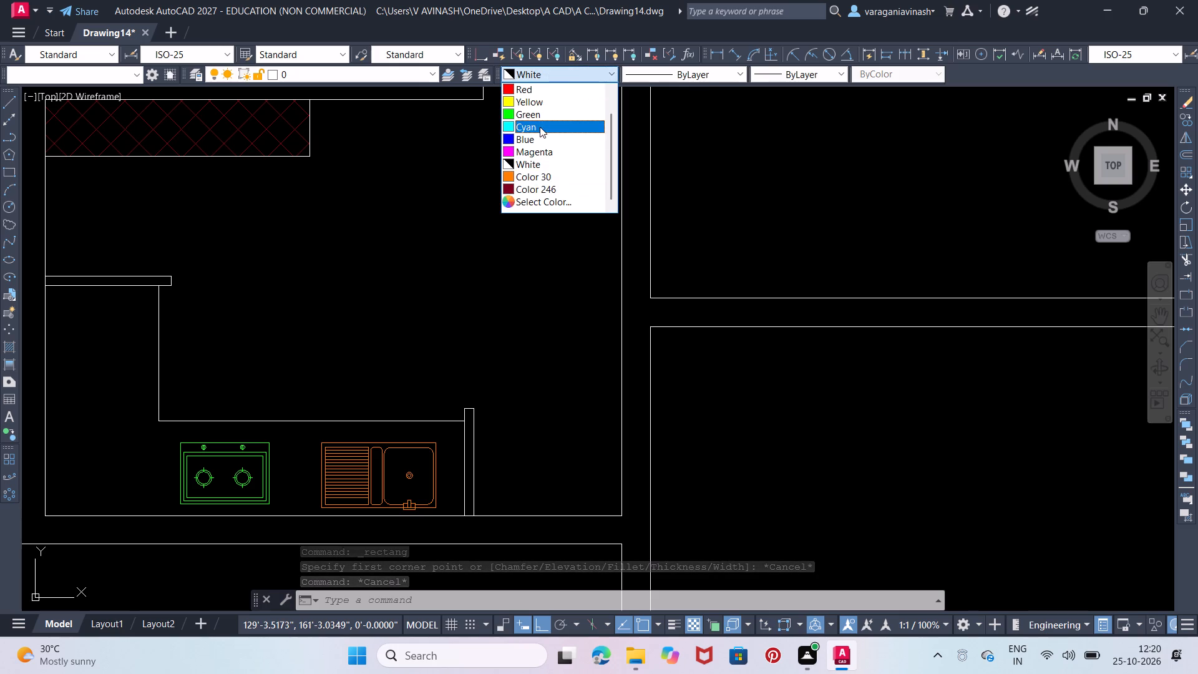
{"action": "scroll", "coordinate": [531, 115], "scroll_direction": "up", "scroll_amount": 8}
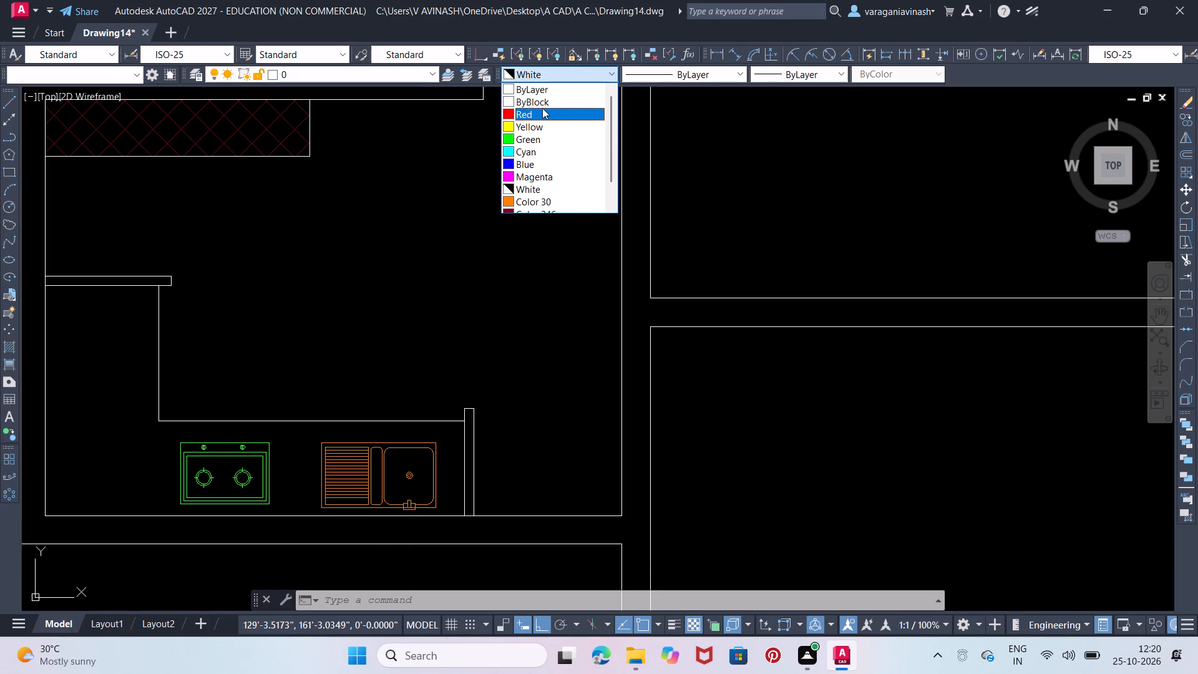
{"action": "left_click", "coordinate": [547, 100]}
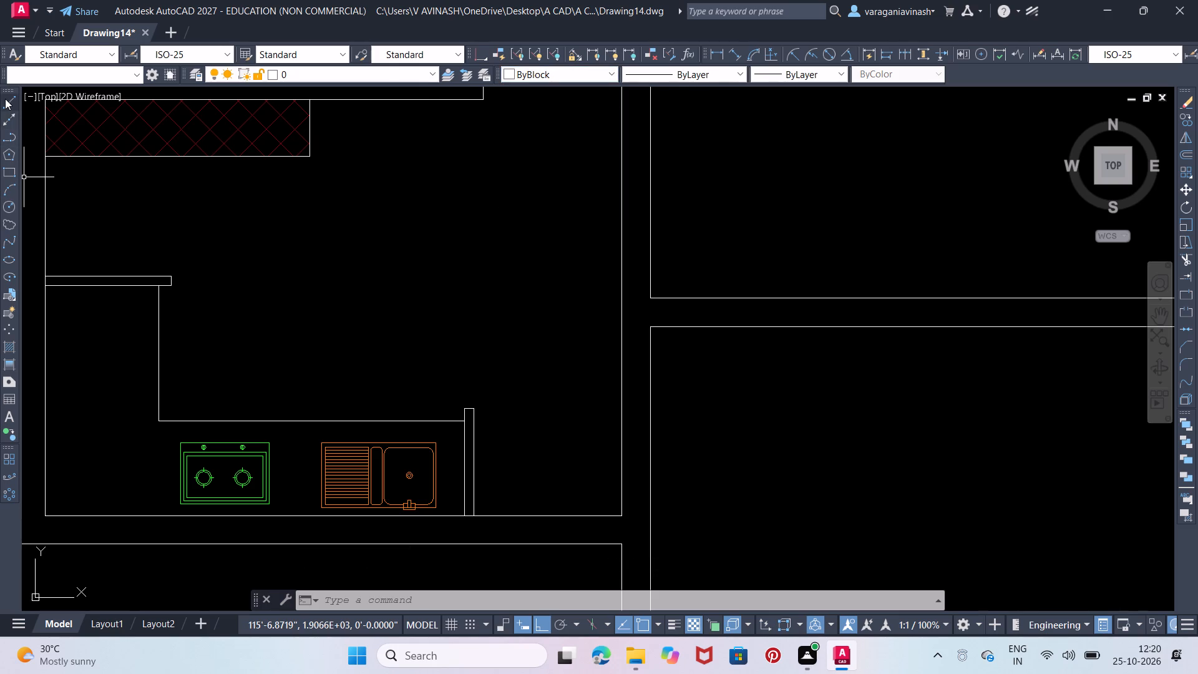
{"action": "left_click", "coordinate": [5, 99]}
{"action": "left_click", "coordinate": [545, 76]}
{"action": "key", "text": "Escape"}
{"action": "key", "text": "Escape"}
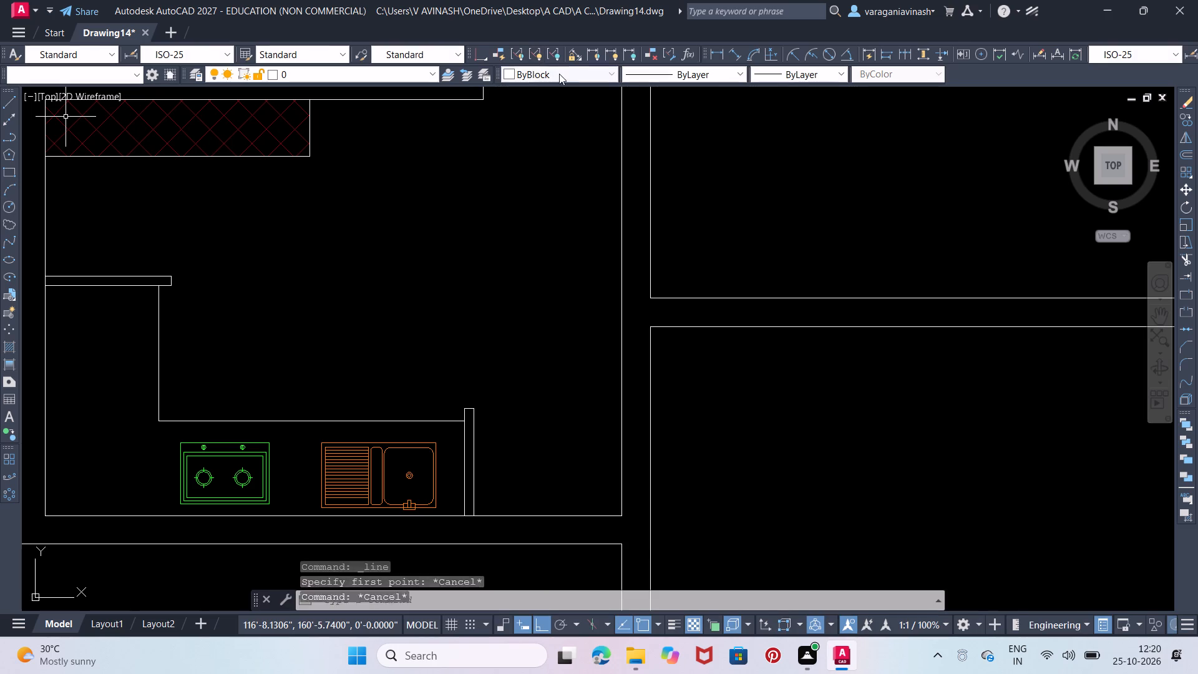
Draw a ByLayer-coloured rectangle about 1'-10" wide by 3'-4" long in the kitchen's open floor near the east wall.
{"action": "left_click", "coordinate": [559, 74]}
{"action": "scroll", "coordinate": [543, 95], "scroll_direction": "up", "scroll_amount": 3}
{"action": "left_click", "coordinate": [544, 89]}
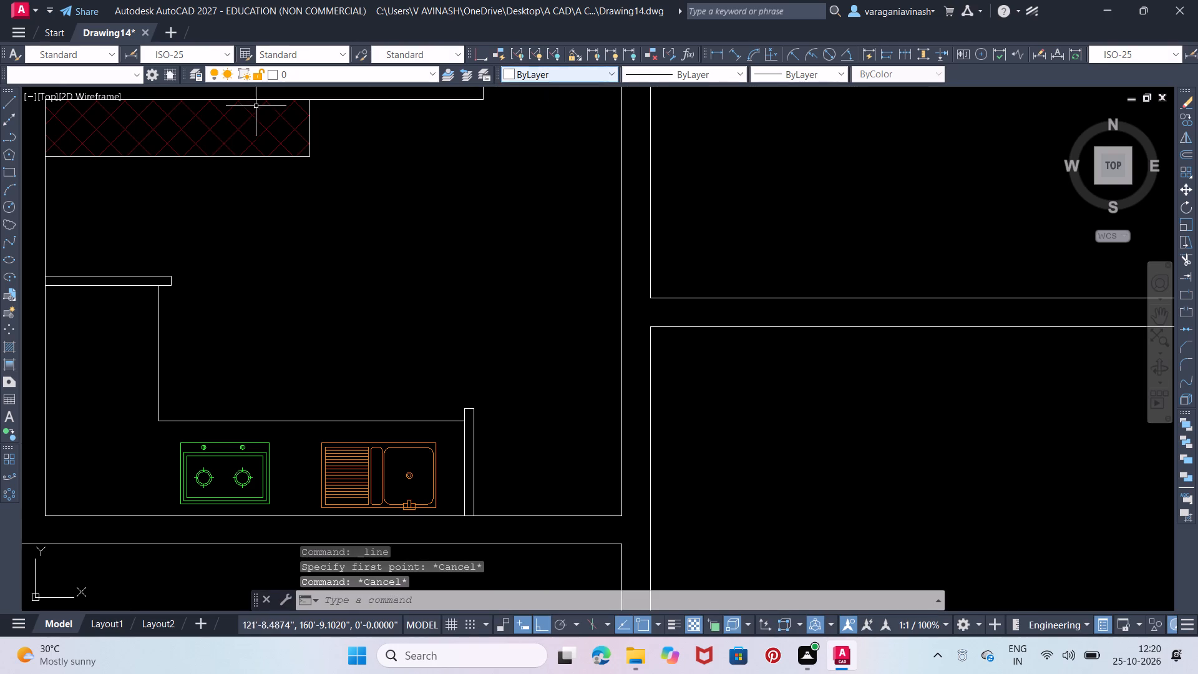
{"action": "left_click", "coordinate": [7, 174]}
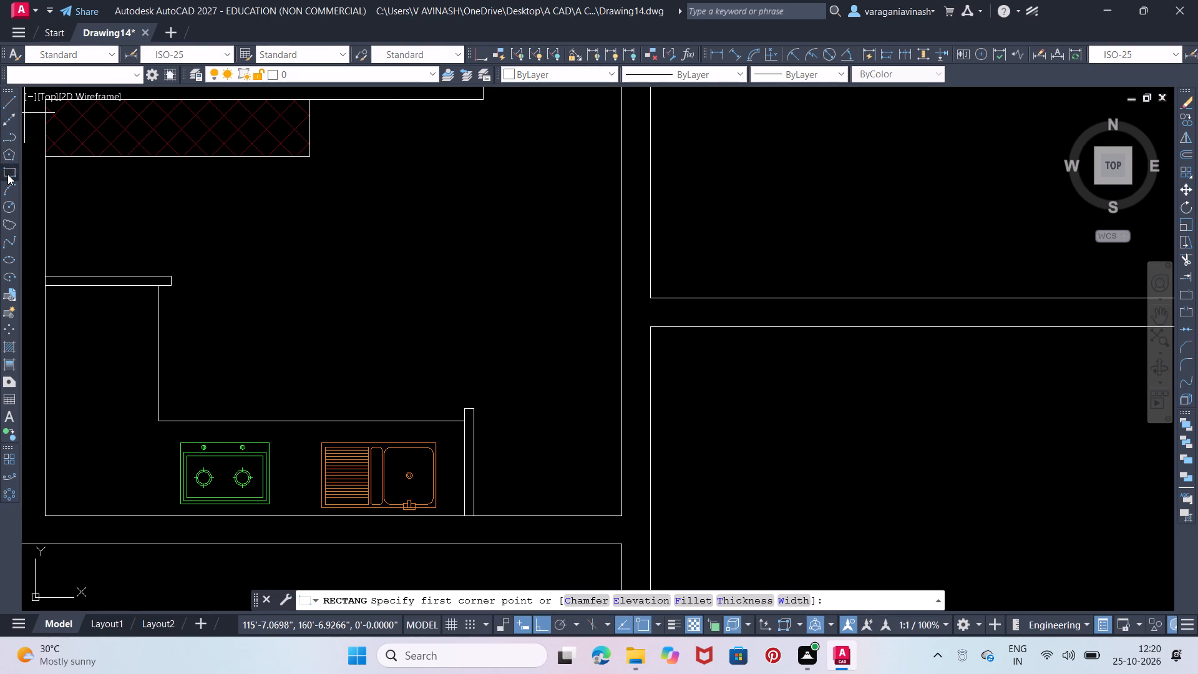
{"action": "left_click", "coordinate": [503, 207]}
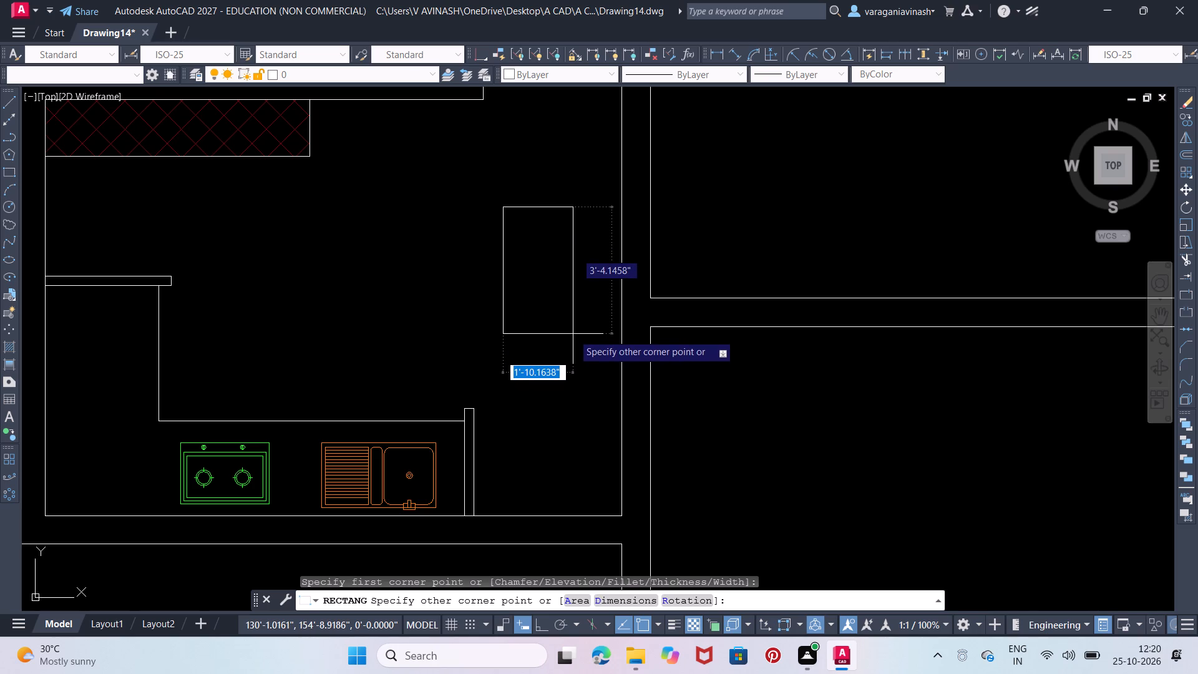
{"action": "left_click", "coordinate": [573, 334]}
Move the new rectangle a short distance northwest, away from the east wall.
{"action": "left_click", "coordinate": [573, 311]}
{"action": "right_click_drag", "start_coordinate": [573, 311], "coordinate": [543, 287]}
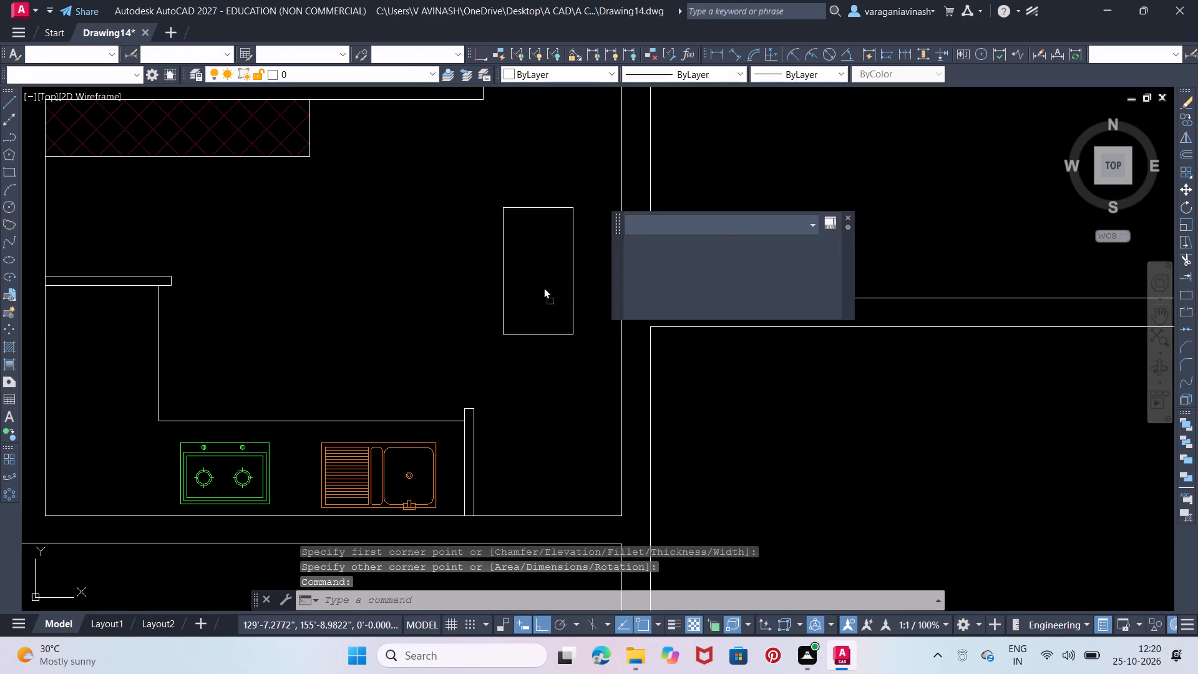
{"action": "right_click_drag", "start_coordinate": [543, 287], "coordinate": [519, 284]}
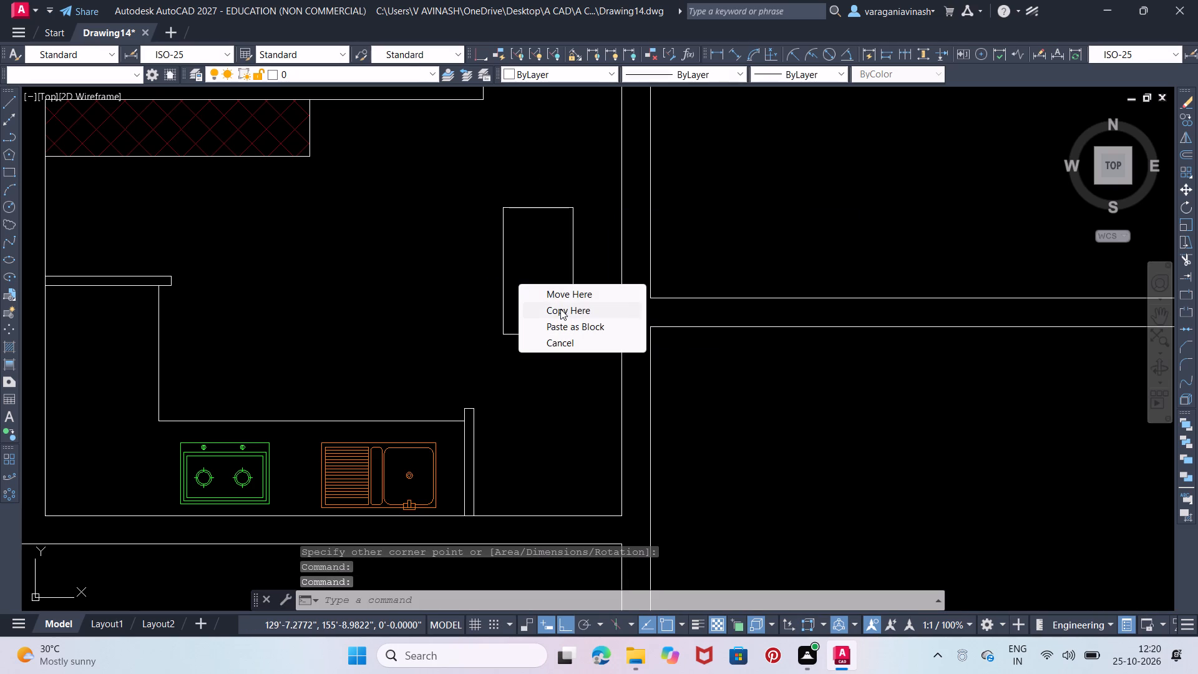
{"action": "left_click", "coordinate": [571, 290]}
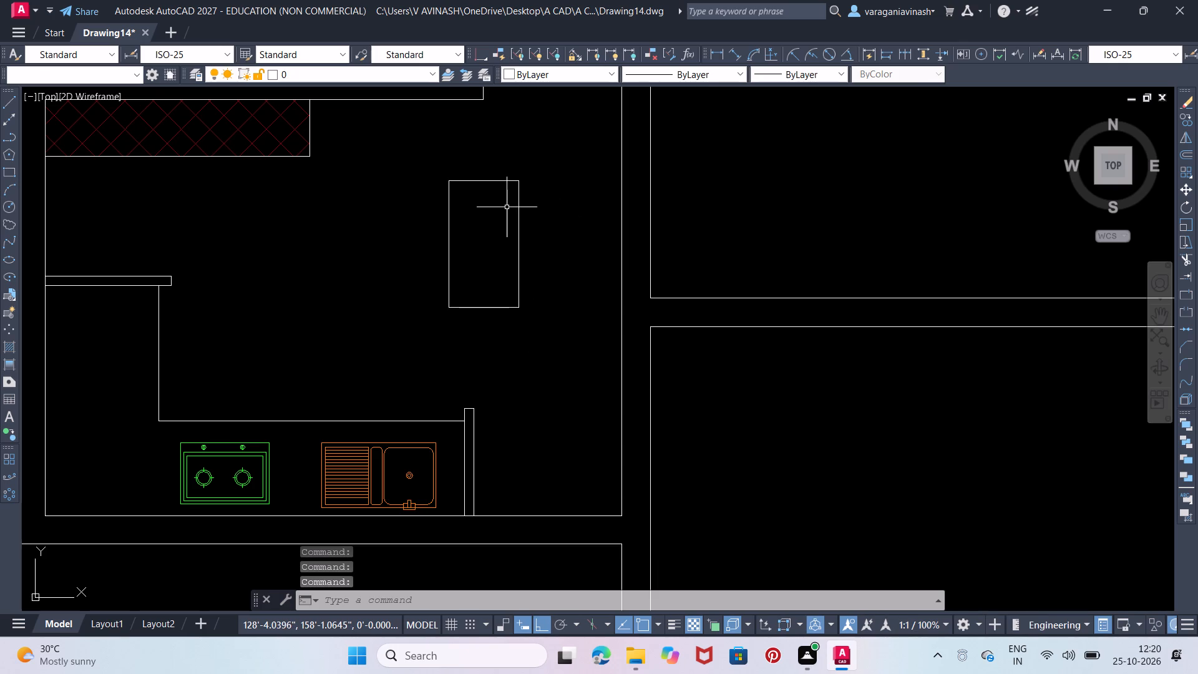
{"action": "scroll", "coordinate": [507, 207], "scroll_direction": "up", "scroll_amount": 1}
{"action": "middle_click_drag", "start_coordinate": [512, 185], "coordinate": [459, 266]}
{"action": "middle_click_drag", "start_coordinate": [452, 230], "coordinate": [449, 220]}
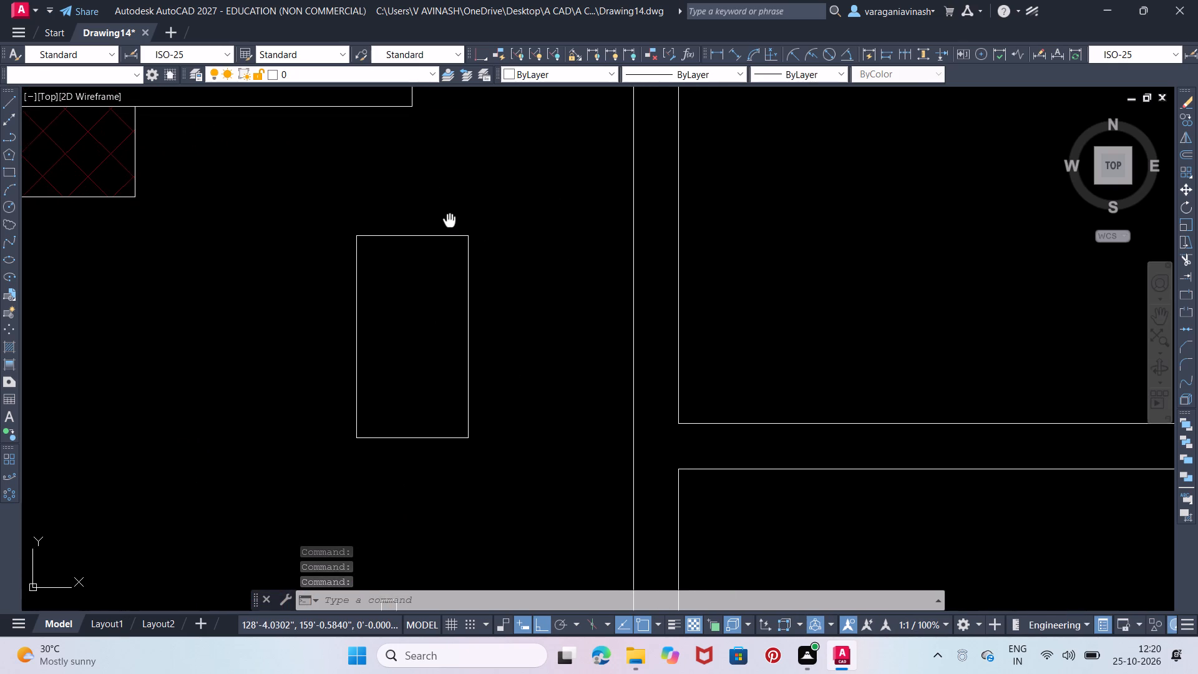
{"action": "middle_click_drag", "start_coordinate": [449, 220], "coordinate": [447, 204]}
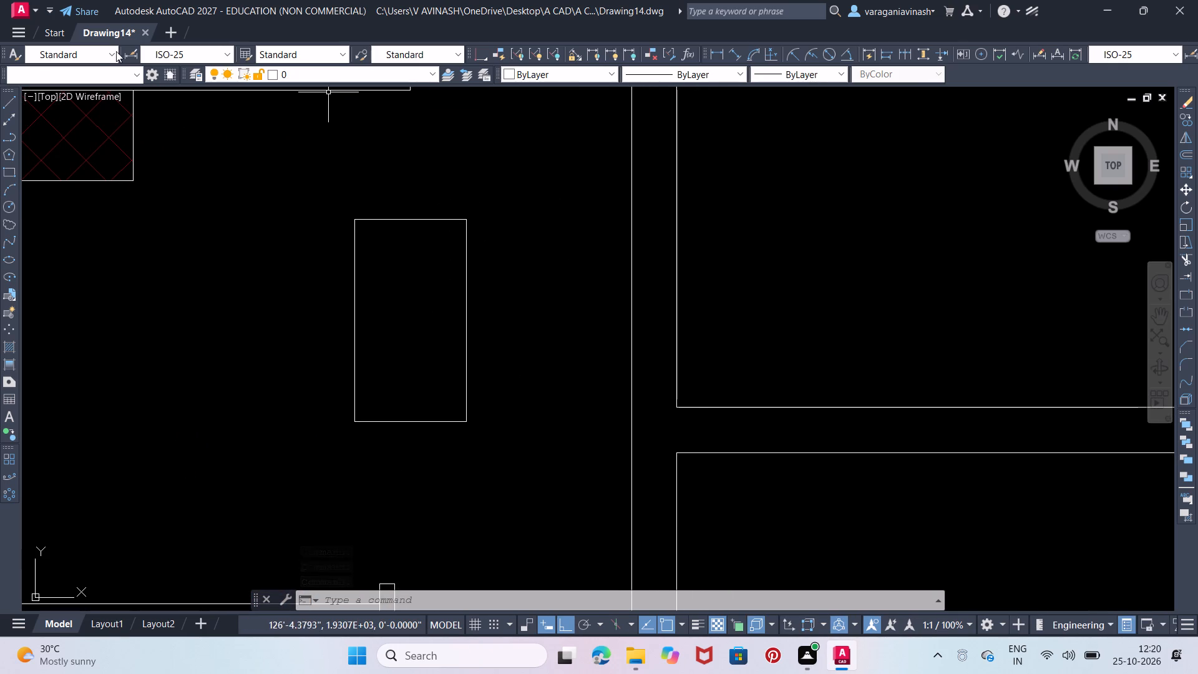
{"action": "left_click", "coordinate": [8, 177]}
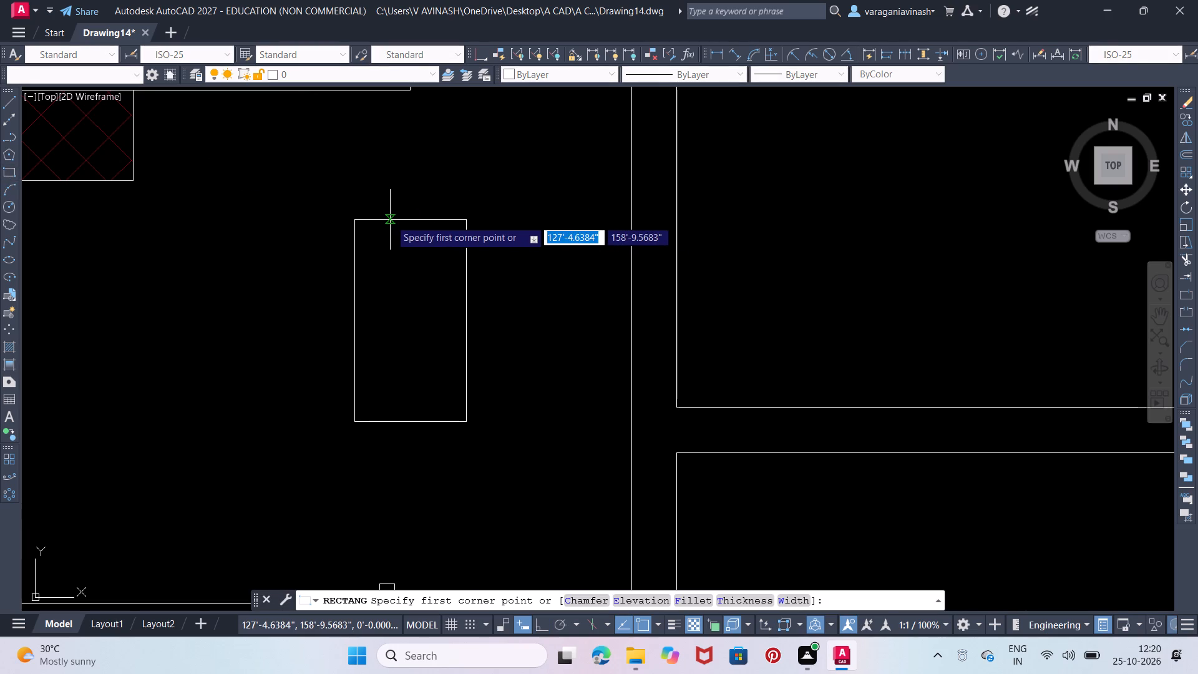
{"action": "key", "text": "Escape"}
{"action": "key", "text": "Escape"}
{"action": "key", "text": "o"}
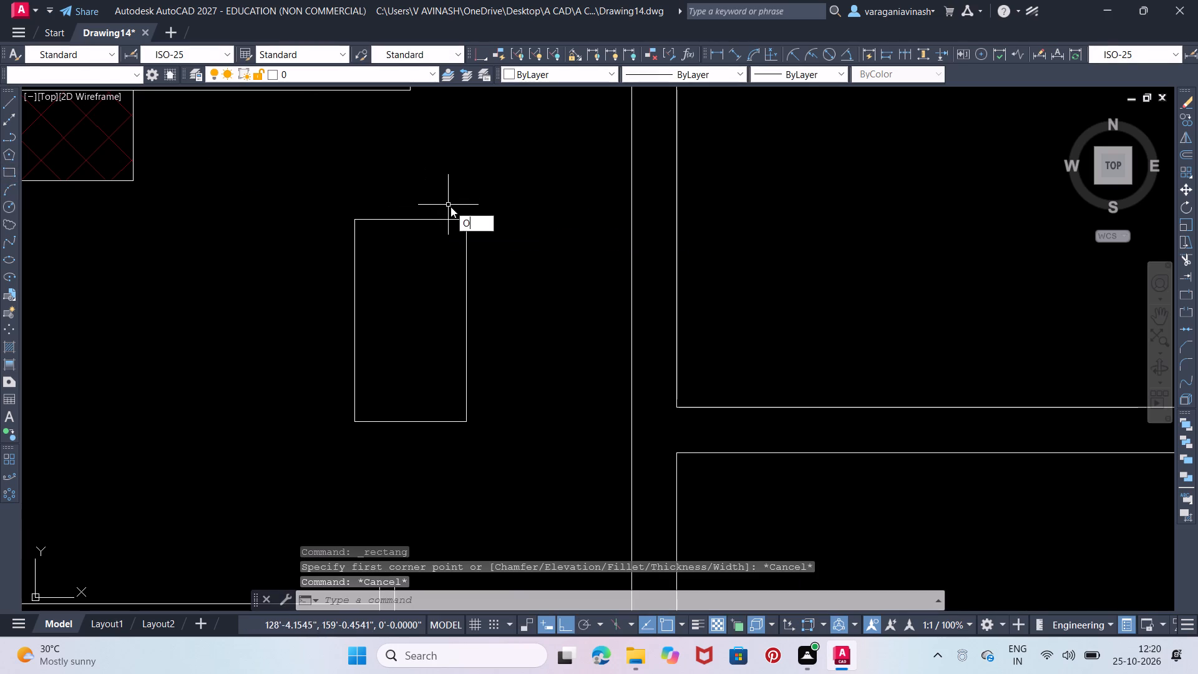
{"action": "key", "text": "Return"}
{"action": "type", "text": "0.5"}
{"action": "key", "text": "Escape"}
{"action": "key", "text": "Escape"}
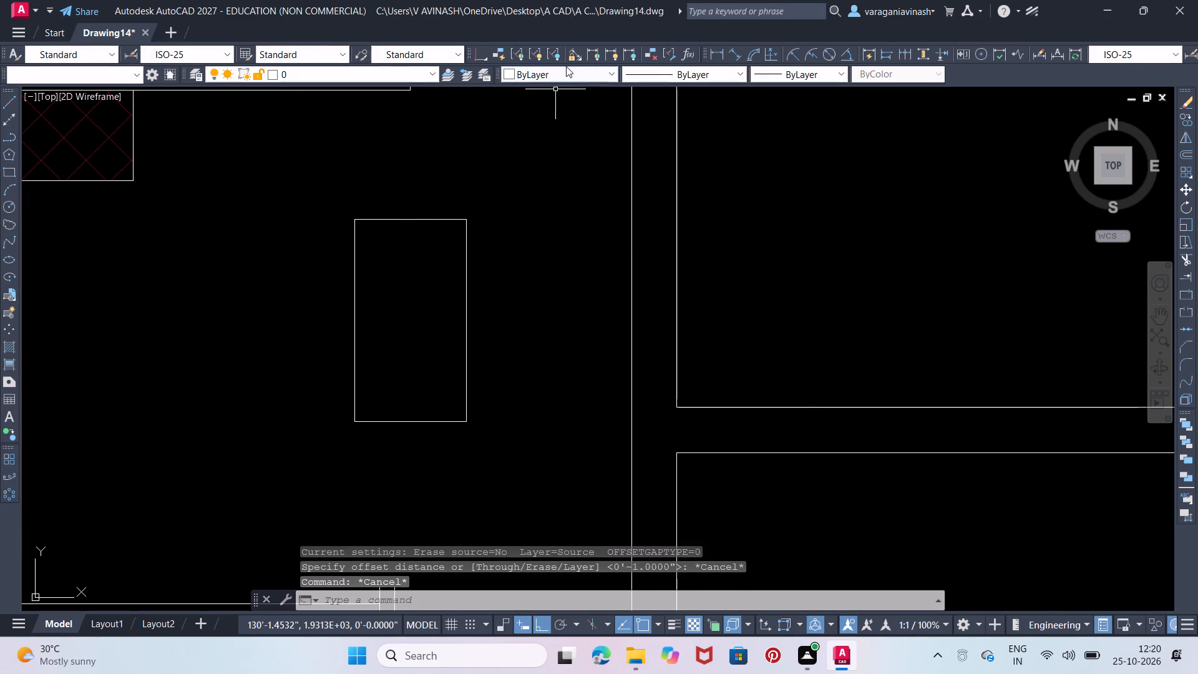
Set the current object colour to Red.
{"action": "left_click", "coordinate": [566, 66]}
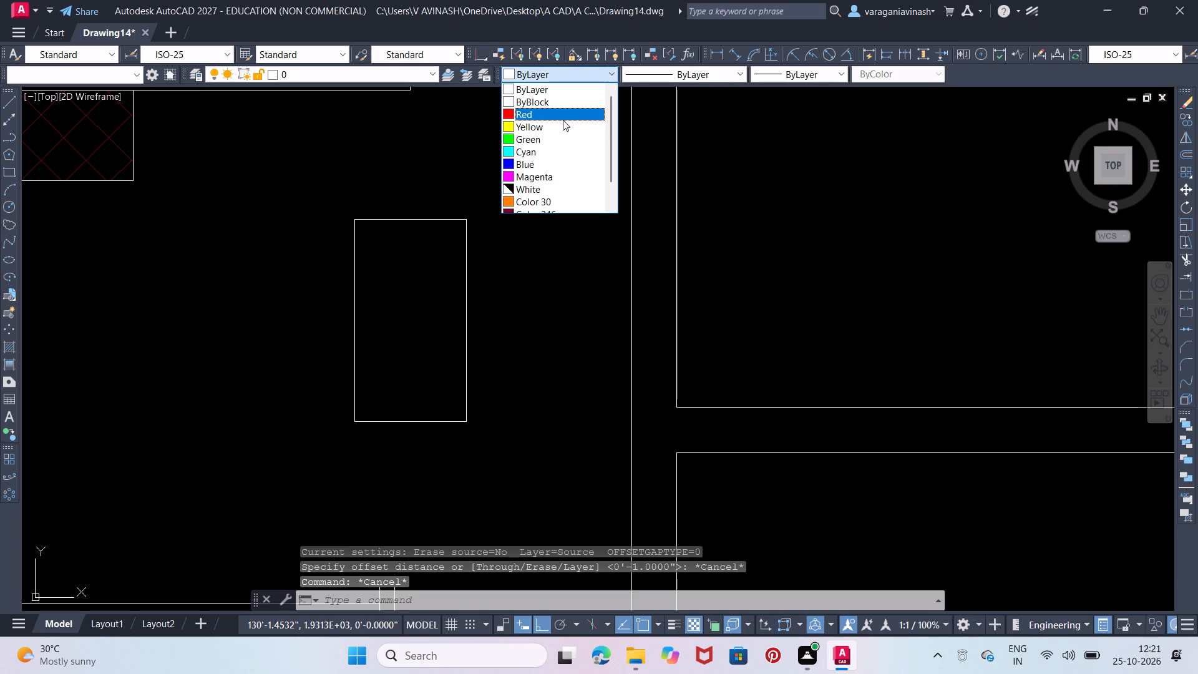
{"action": "left_click", "coordinate": [563, 120]}
{"action": "key", "text": "Escape"}
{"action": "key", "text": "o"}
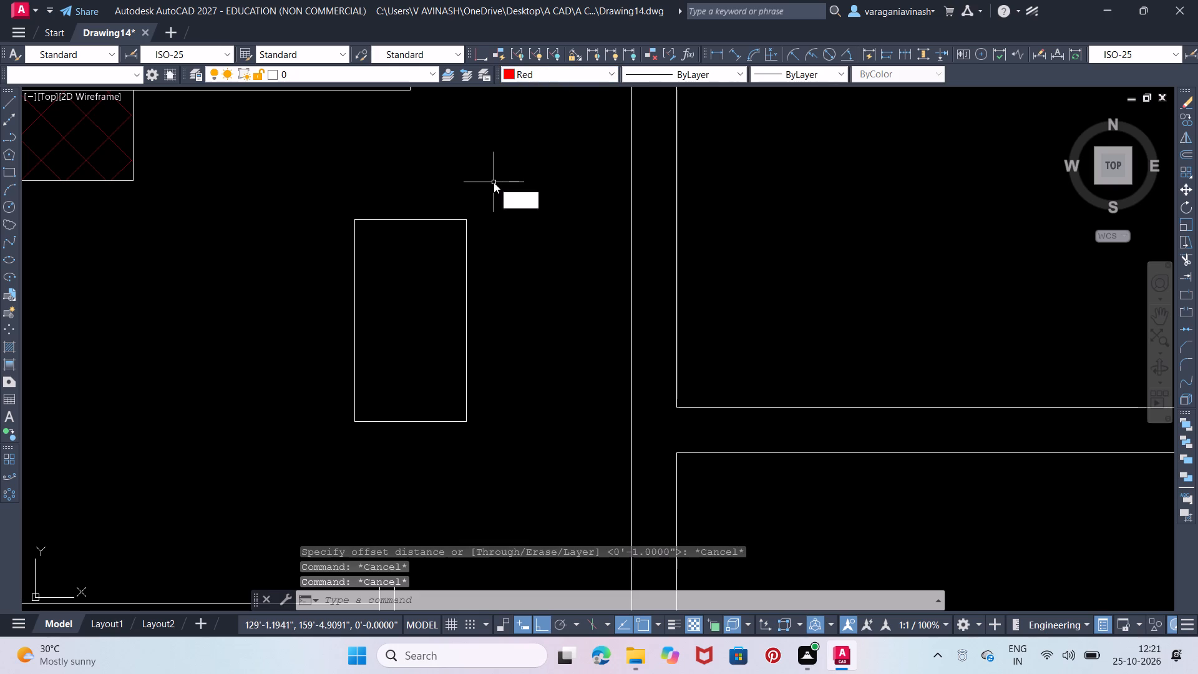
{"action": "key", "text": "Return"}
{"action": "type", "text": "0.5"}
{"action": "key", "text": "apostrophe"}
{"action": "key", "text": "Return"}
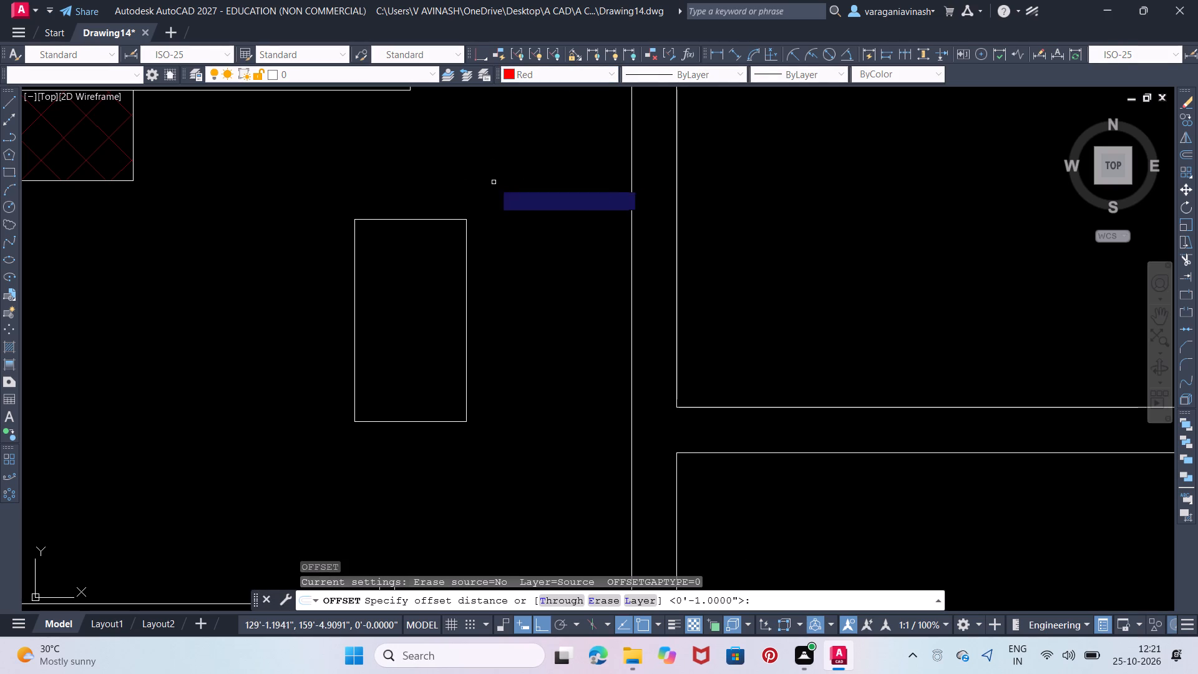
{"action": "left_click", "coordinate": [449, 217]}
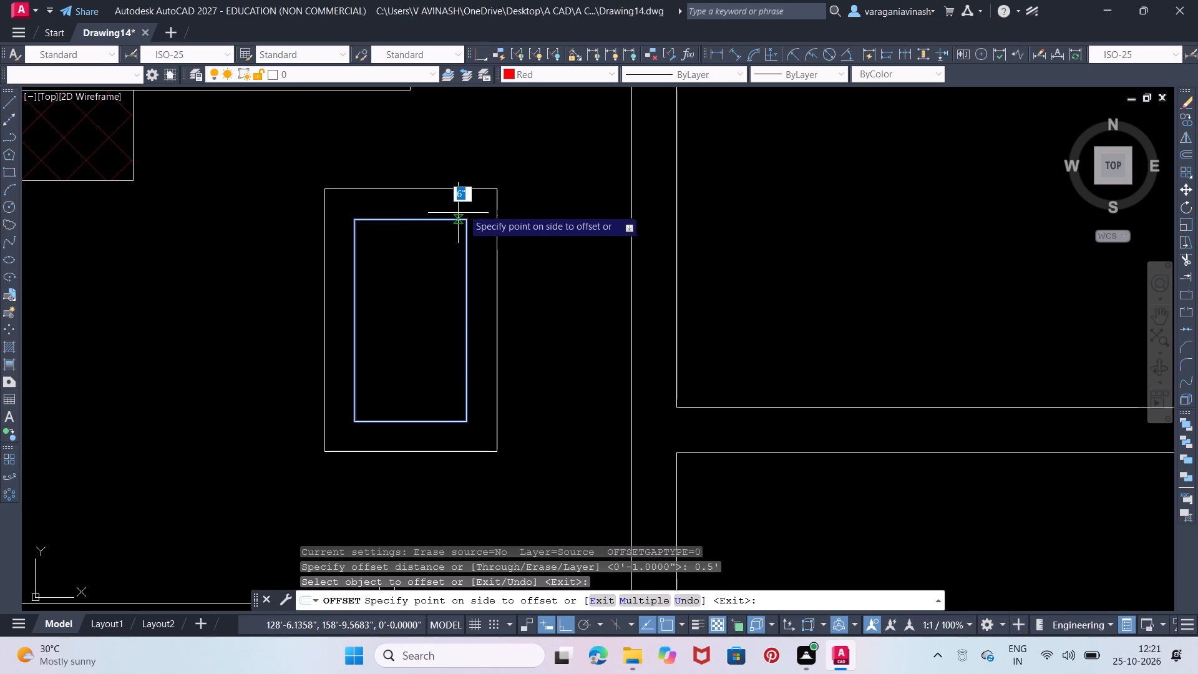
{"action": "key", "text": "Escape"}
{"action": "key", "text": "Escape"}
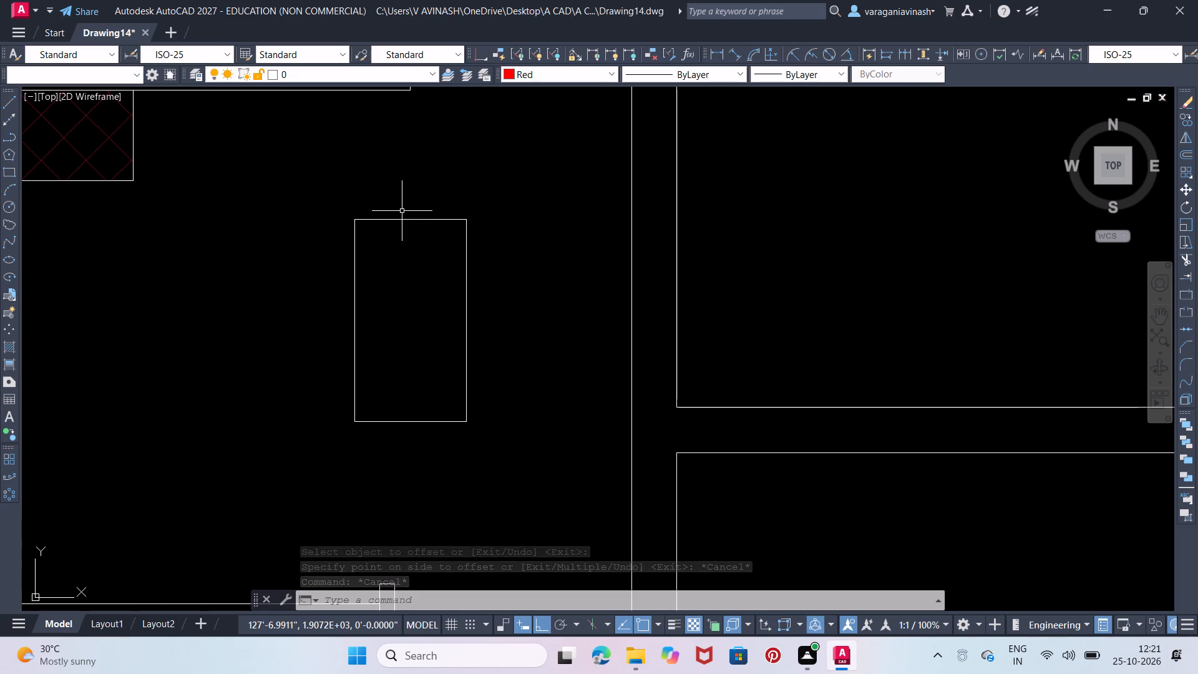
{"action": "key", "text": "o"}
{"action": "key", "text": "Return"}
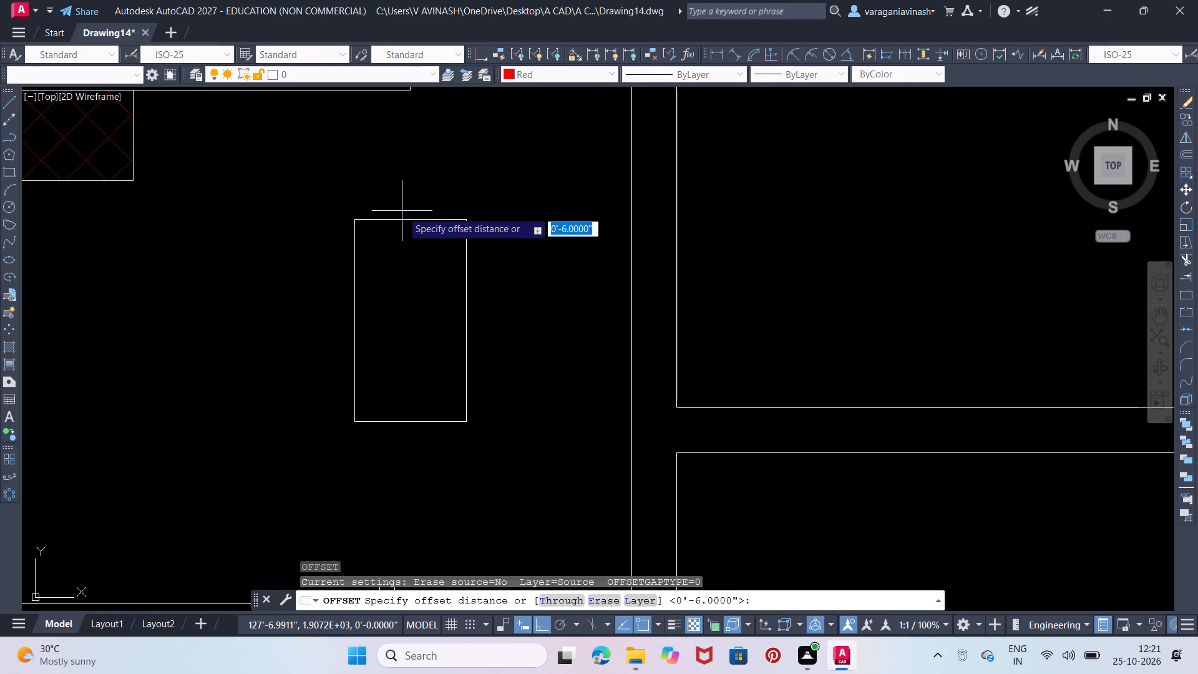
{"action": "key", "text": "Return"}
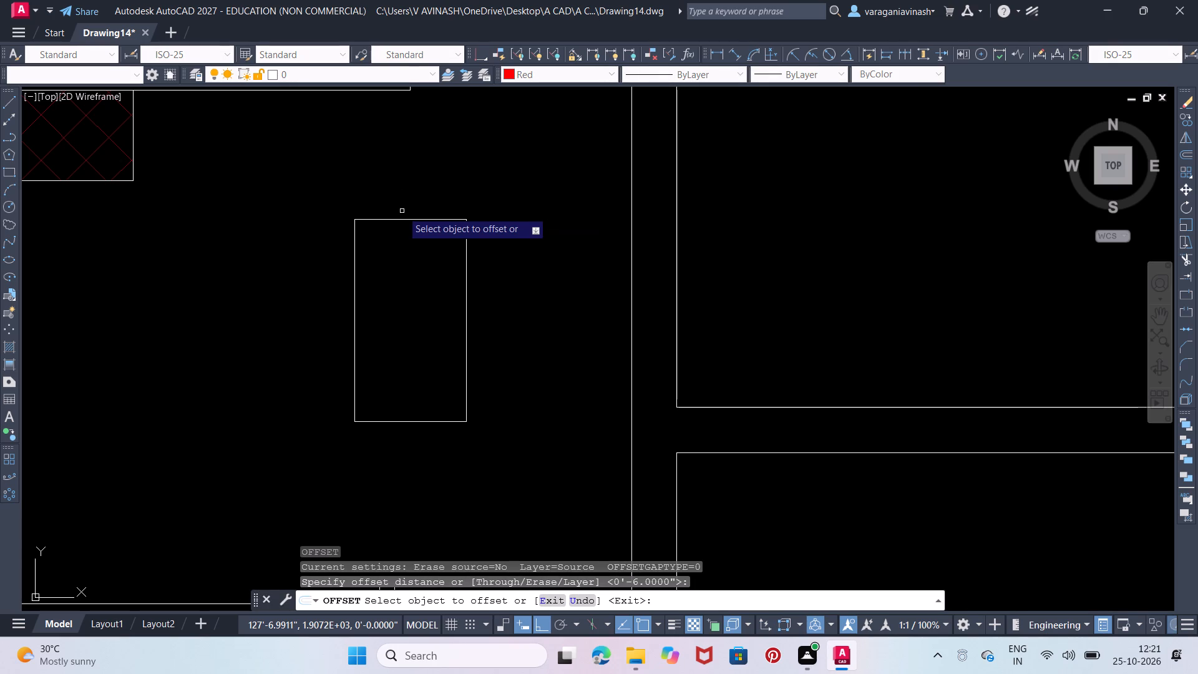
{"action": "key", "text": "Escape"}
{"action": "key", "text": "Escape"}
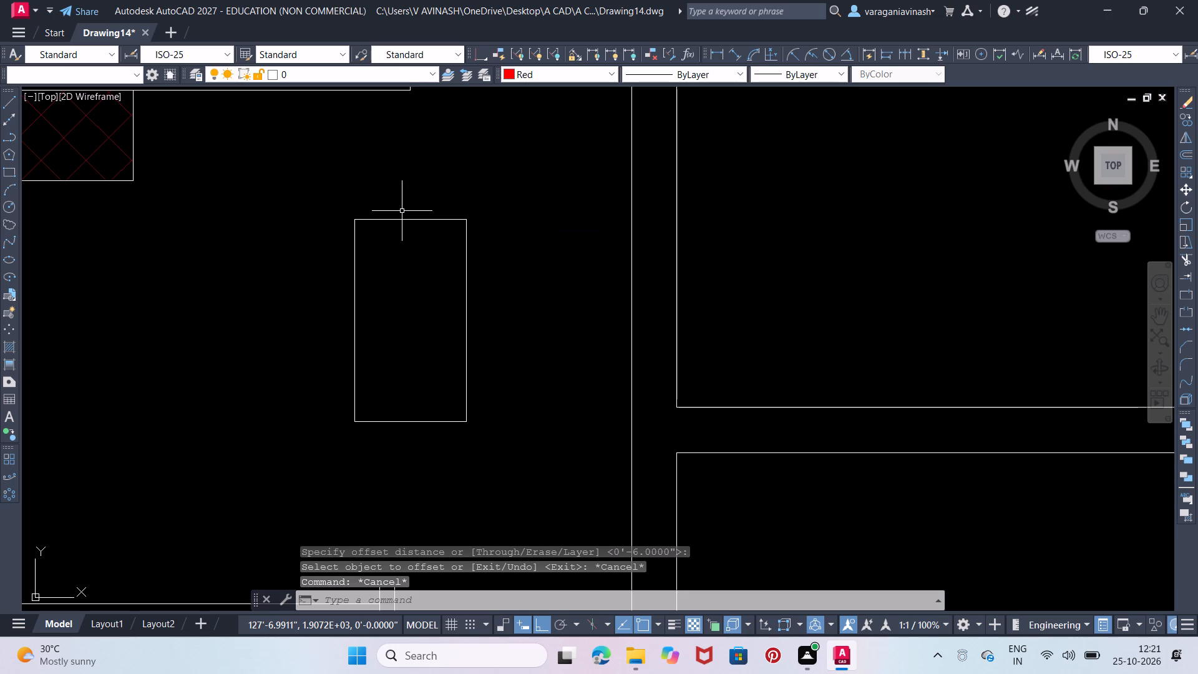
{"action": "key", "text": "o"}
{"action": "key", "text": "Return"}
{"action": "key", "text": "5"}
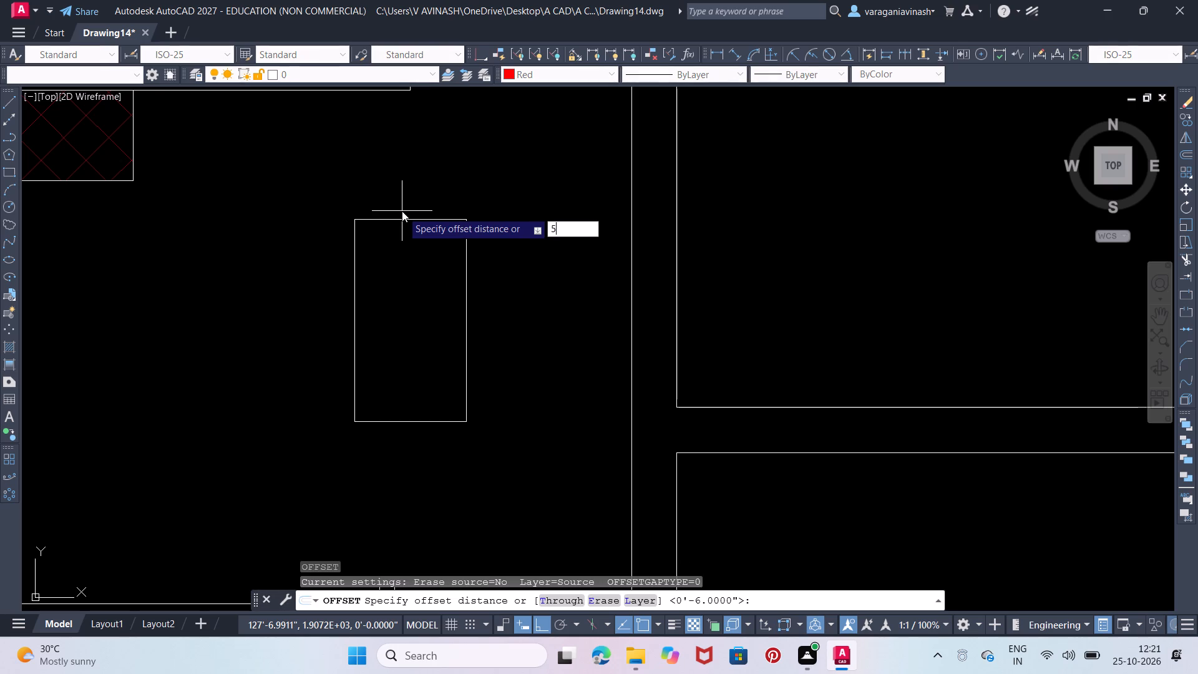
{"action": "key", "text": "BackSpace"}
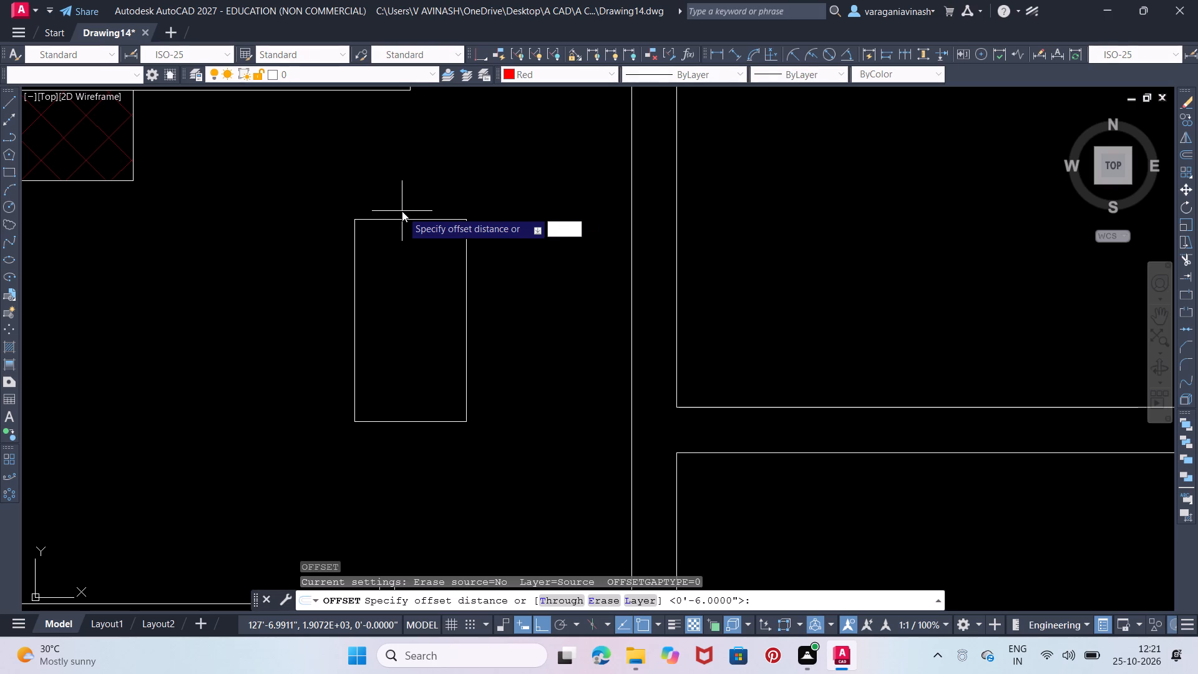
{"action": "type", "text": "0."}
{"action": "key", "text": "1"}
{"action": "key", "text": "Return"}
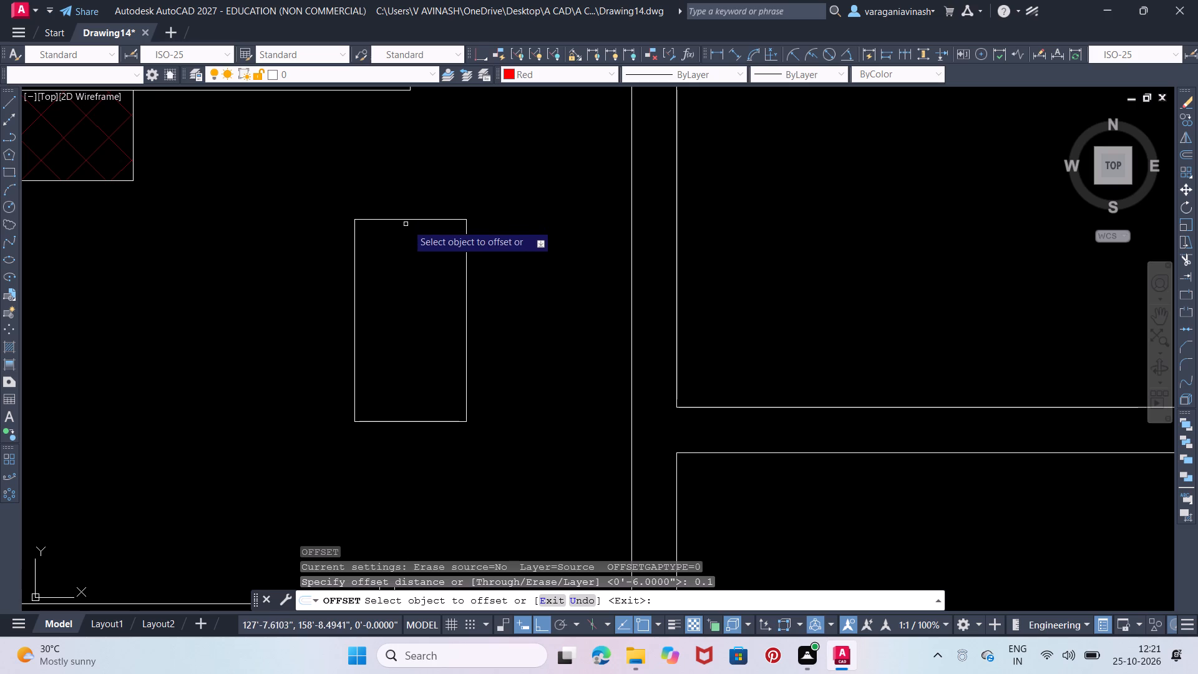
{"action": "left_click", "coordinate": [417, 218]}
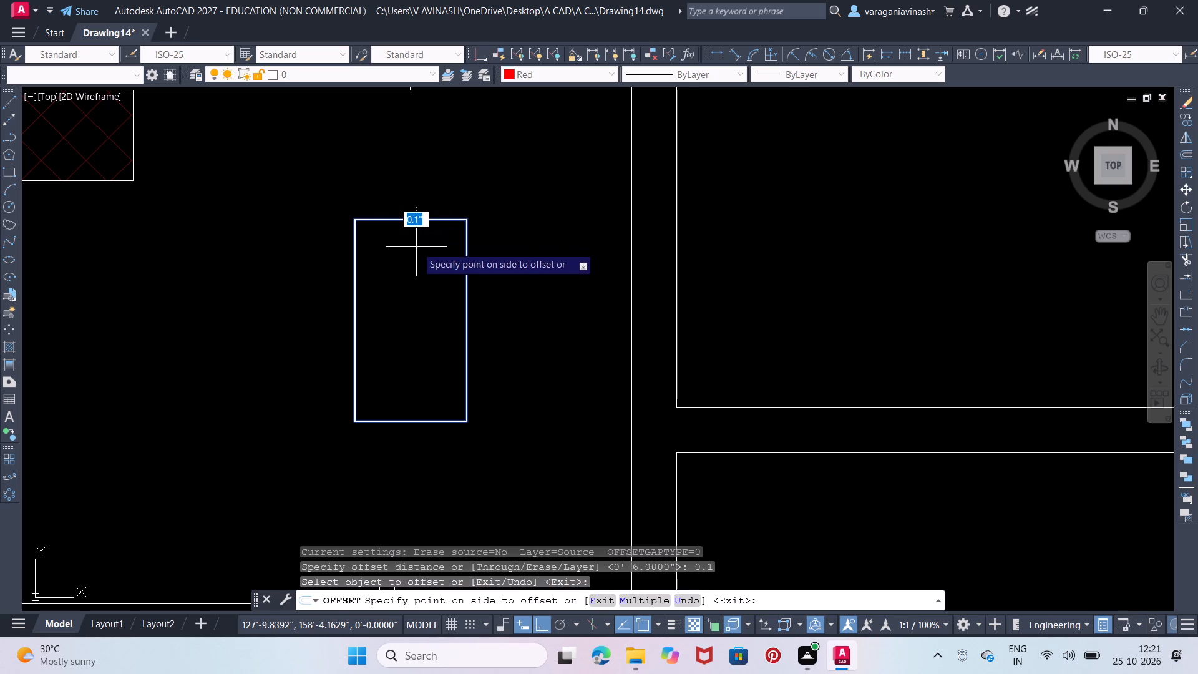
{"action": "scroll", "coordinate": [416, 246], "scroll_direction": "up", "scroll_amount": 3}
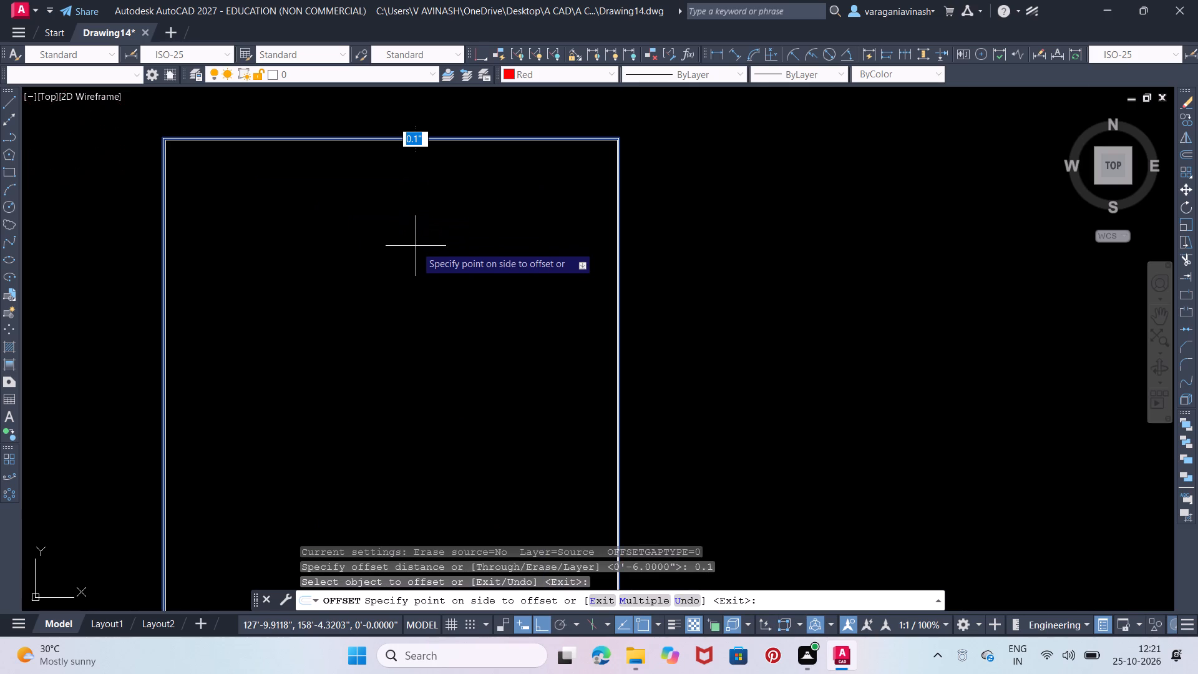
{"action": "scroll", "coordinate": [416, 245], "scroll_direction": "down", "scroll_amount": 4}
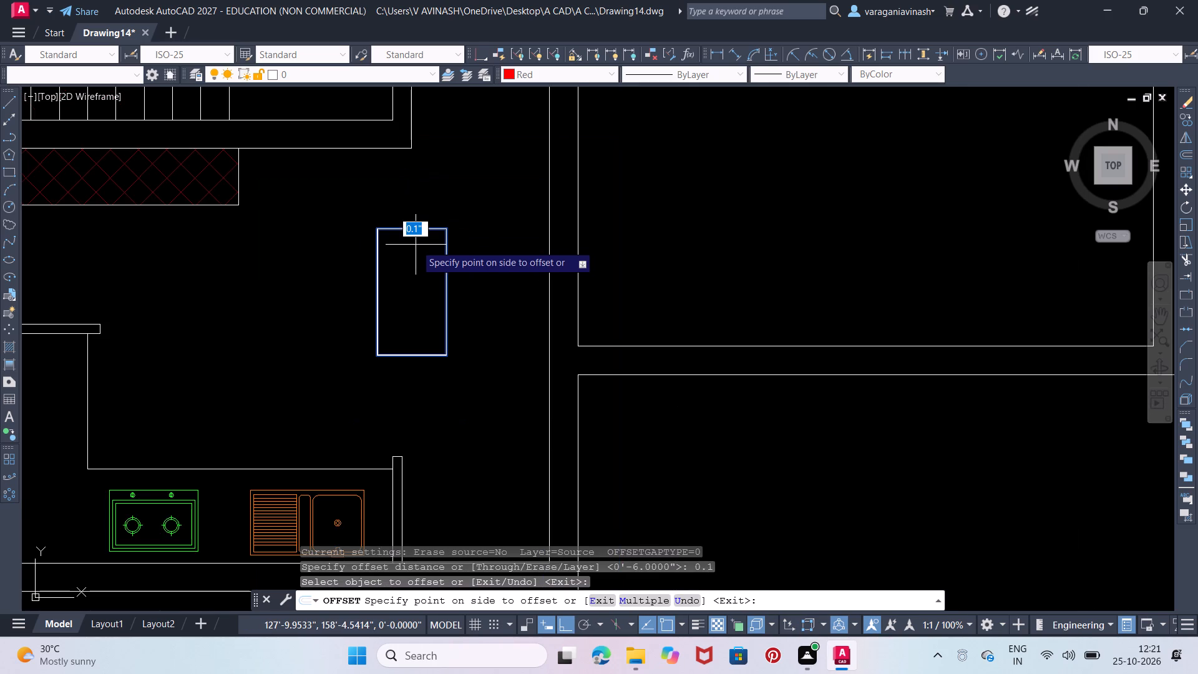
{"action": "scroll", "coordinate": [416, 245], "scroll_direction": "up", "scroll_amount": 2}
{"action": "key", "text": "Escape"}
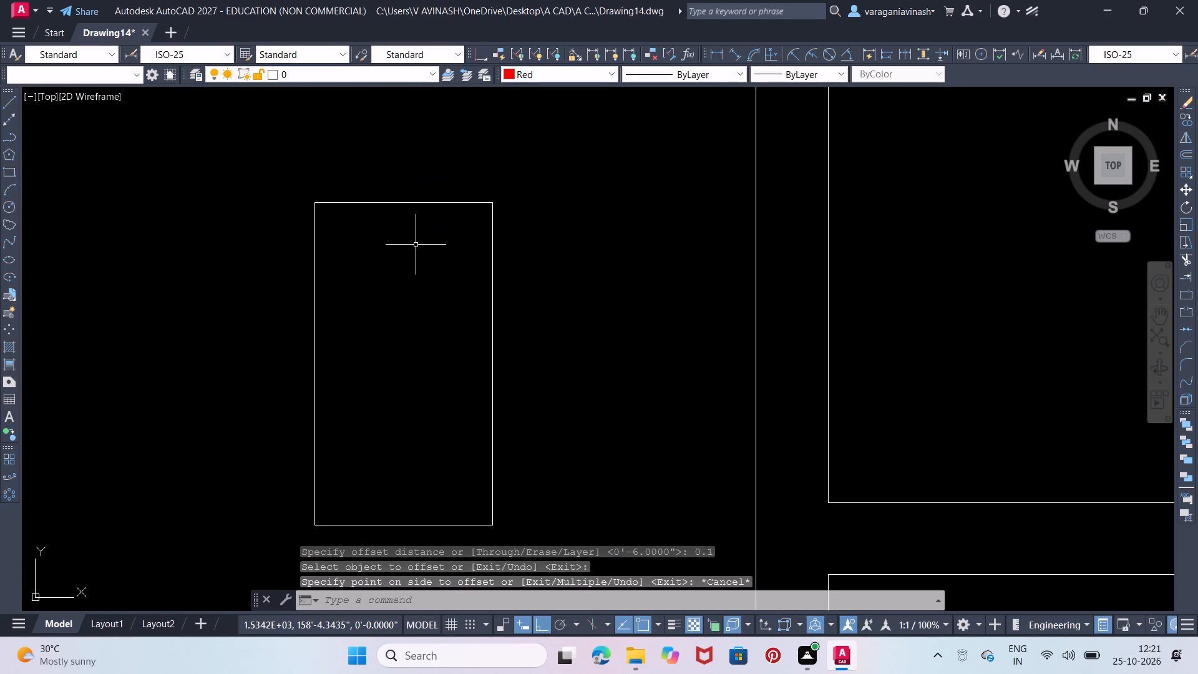
Offset the tall rectangle in the kitchen's open floor 2" inward.
{"action": "key", "text": "o"}
{"action": "key", "text": "Return"}
{"action": "key", "text": "2"}
{"action": "key", "text": "Return"}
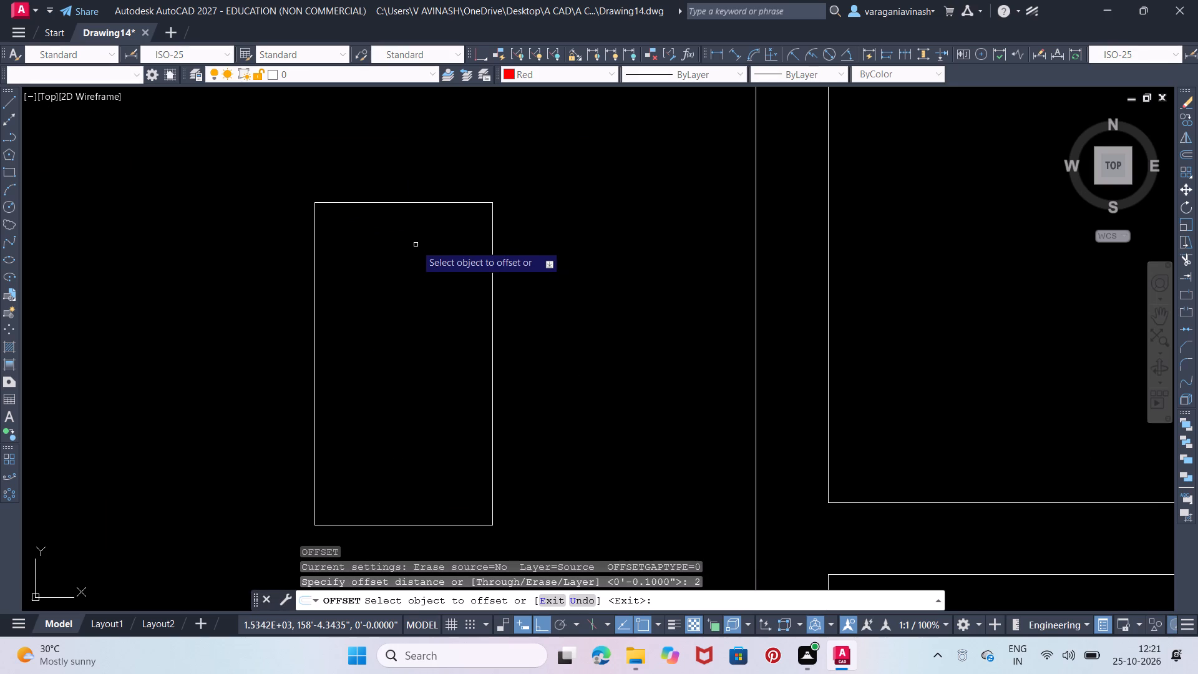
{"action": "left_click", "coordinate": [431, 203]}
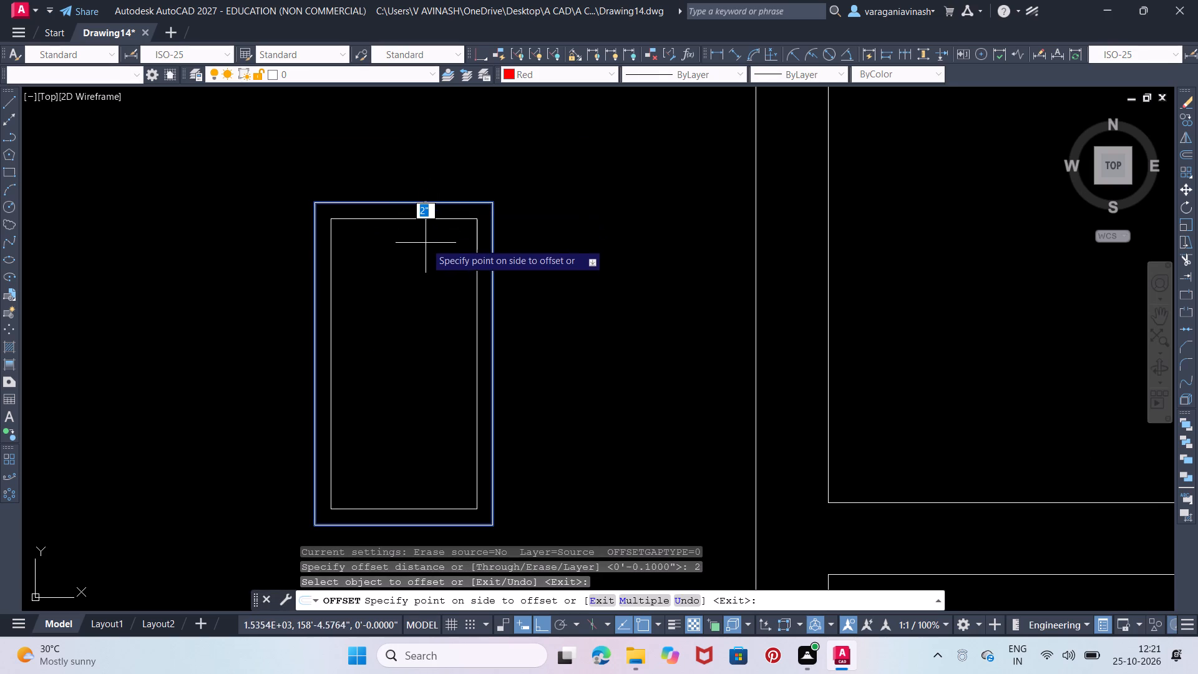
{"action": "left_click", "coordinate": [424, 244]}
{"action": "key", "text": "Escape"}
{"action": "key", "text": "Escape"}
Change the colour of both the outer rectangle and its inner offset to Red.
{"action": "left_click_drag", "start_coordinate": [479, 146], "coordinate": [470, 182]}
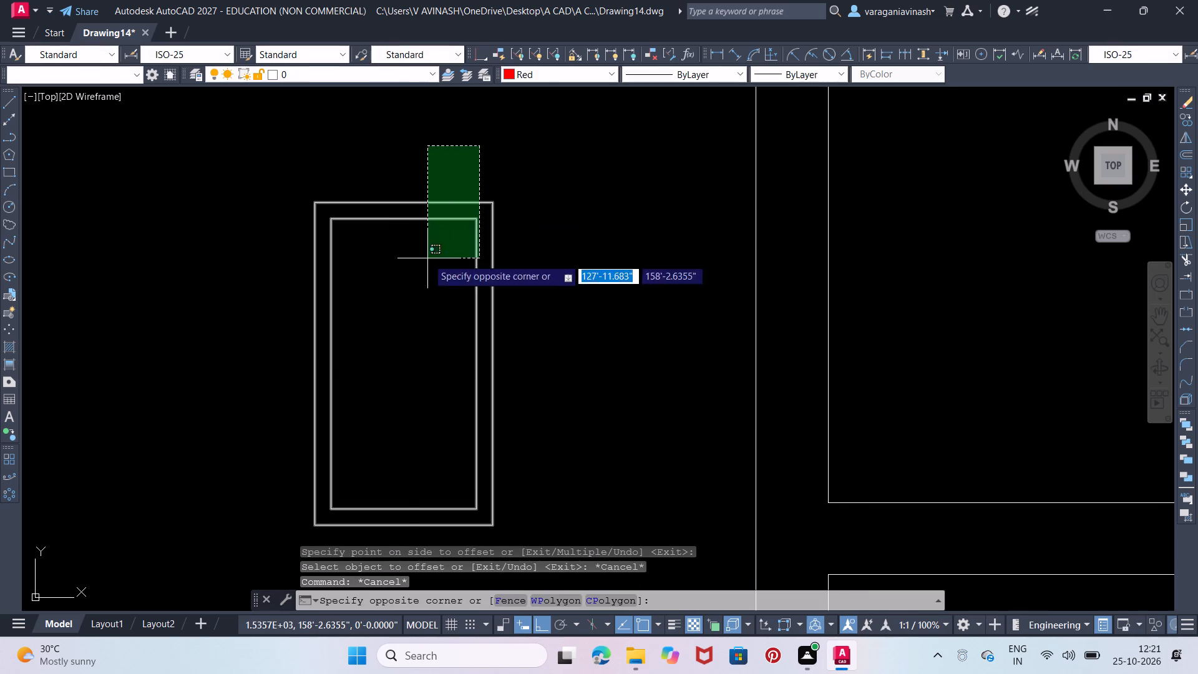
{"action": "left_click", "coordinate": [427, 258]}
{"action": "left_click", "coordinate": [543, 74]}
{"action": "left_click", "coordinate": [536, 113]}
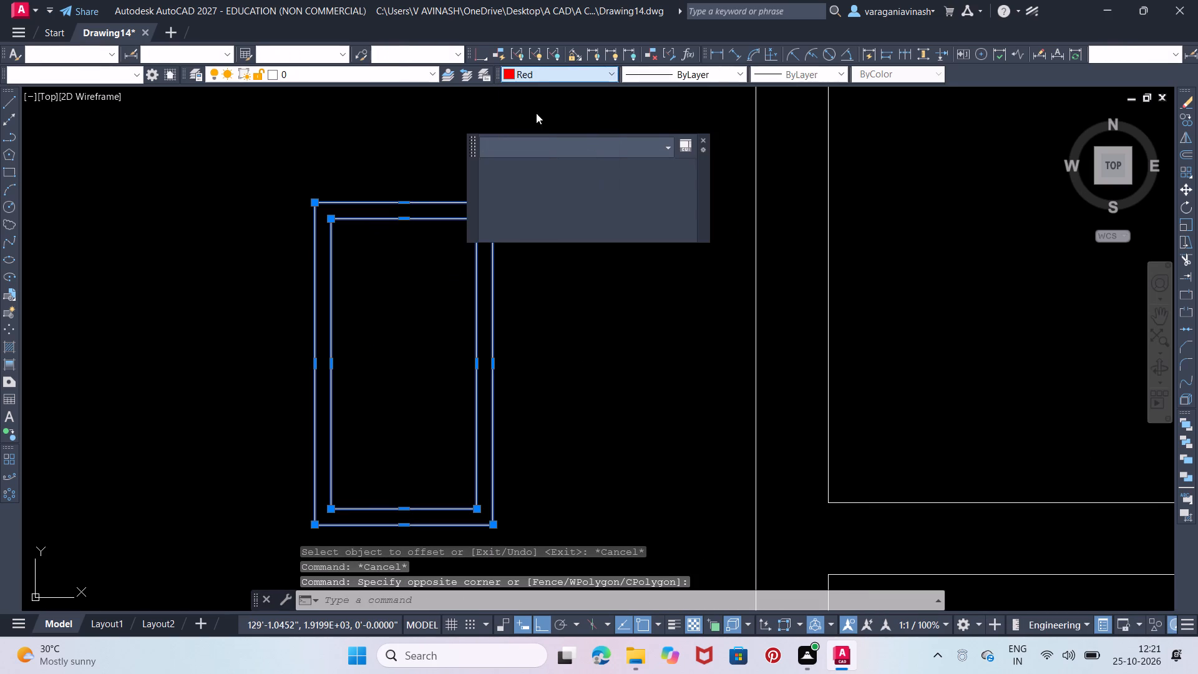
{"action": "key", "text": "Escape"}
Draw a red rectangle about 9.5" wide by 8" deep against the outside of the double rectangle's north edge, near its middle.
{"action": "middle_click_drag", "start_coordinate": [535, 162], "coordinate": [522, 148]}
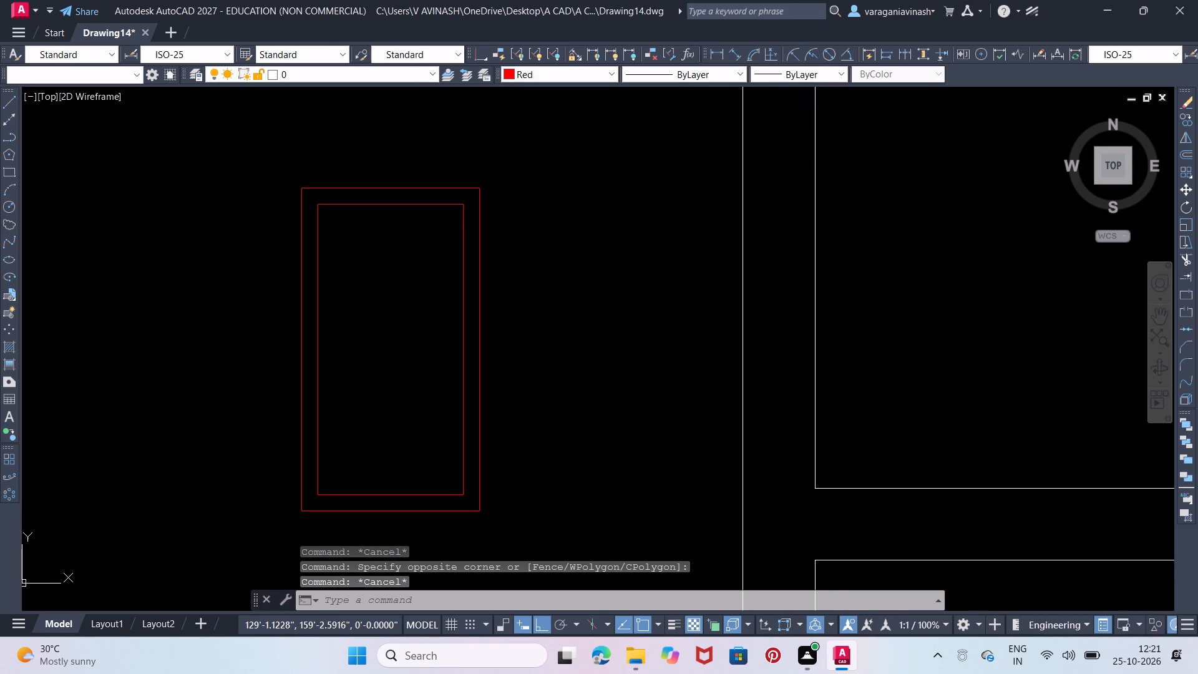
{"action": "left_click", "coordinate": [6, 175]}
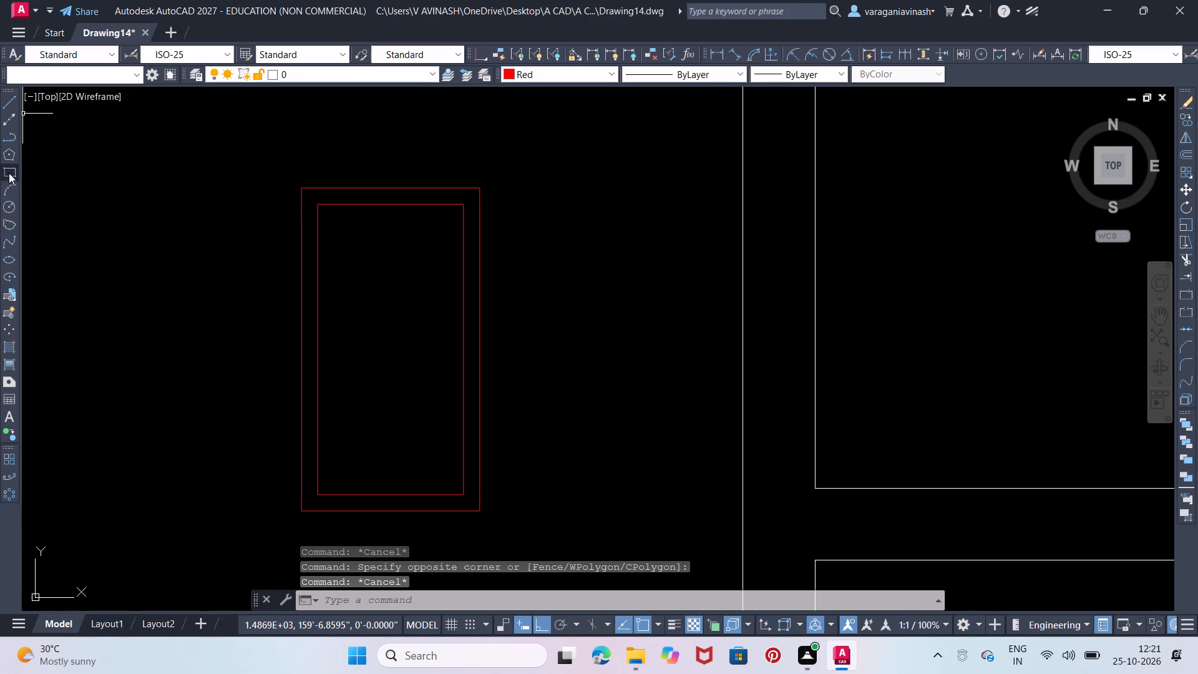
{"action": "left_click", "coordinate": [356, 186]}
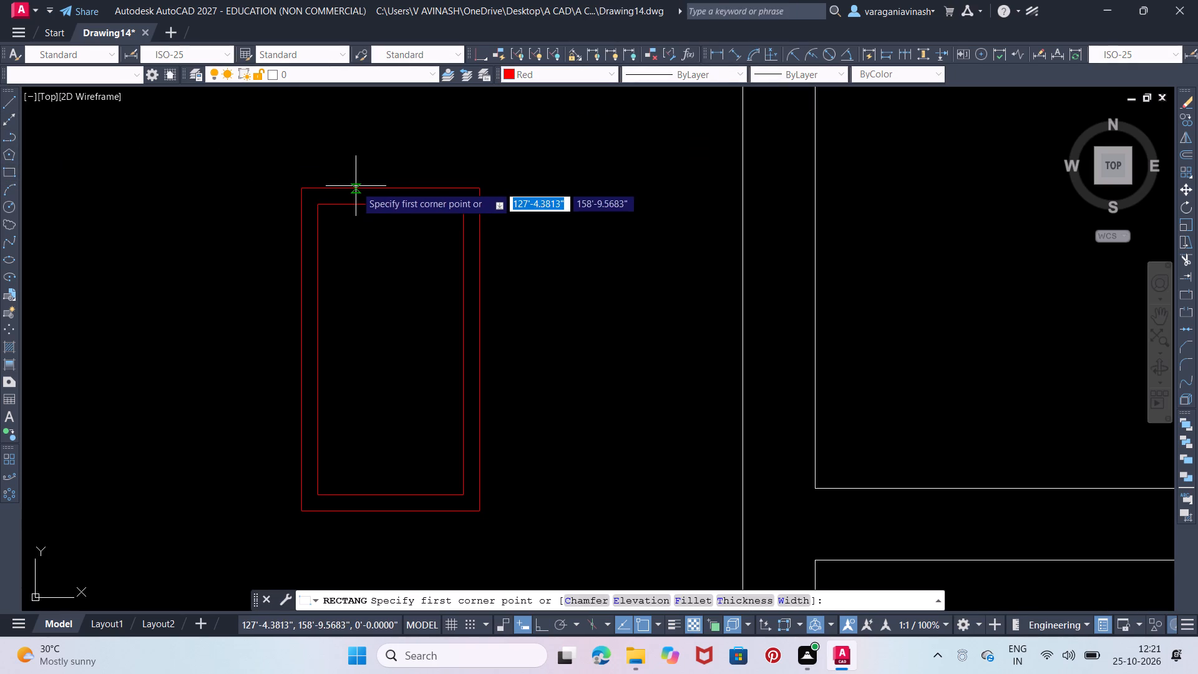
{"action": "left_click", "coordinate": [432, 123]}
Draw a small red rectangle against the outside of the double rectangle's east edge, just south of its northeast corner.
{"action": "right_click", "coordinate": [432, 123]}
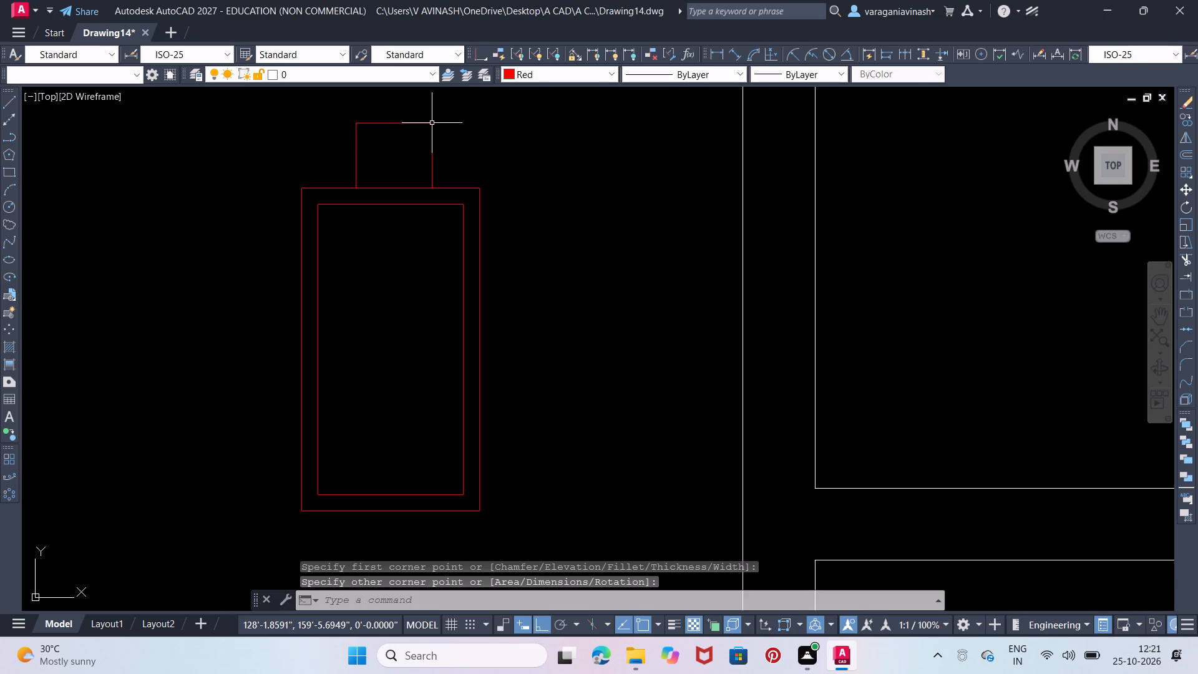
{"action": "left_click", "coordinate": [471, 135]}
{"action": "middle_click_drag", "start_coordinate": [456, 164], "coordinate": [430, 144]}
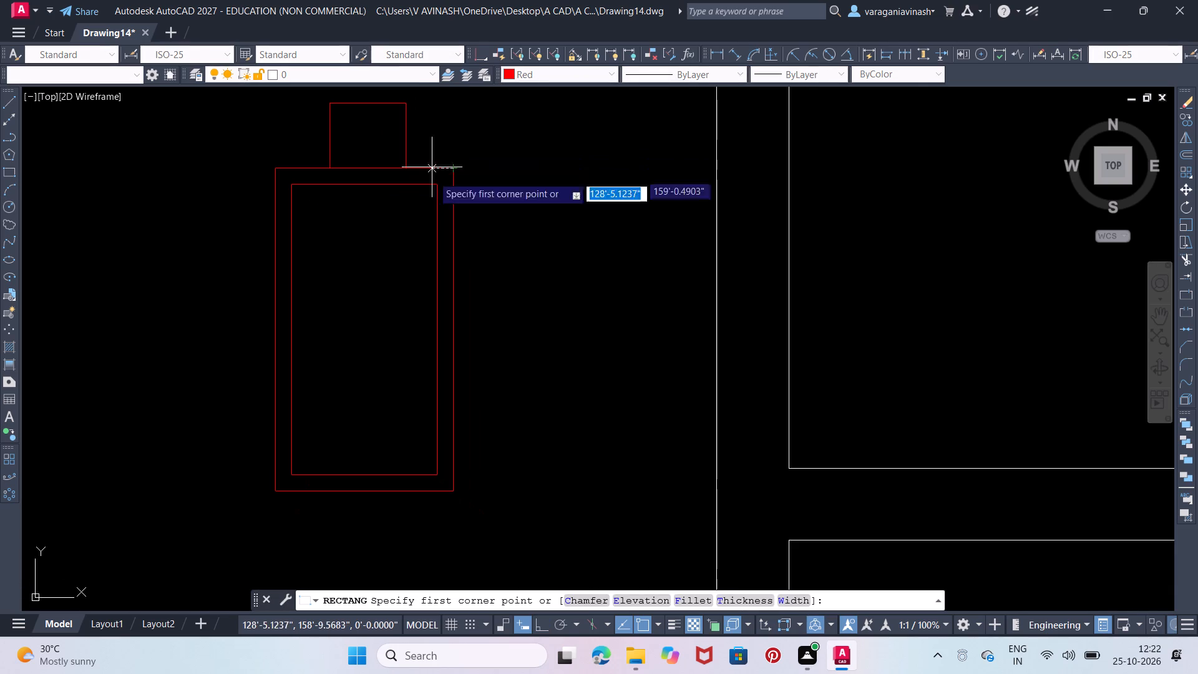
{"action": "left_click", "coordinate": [451, 203]}
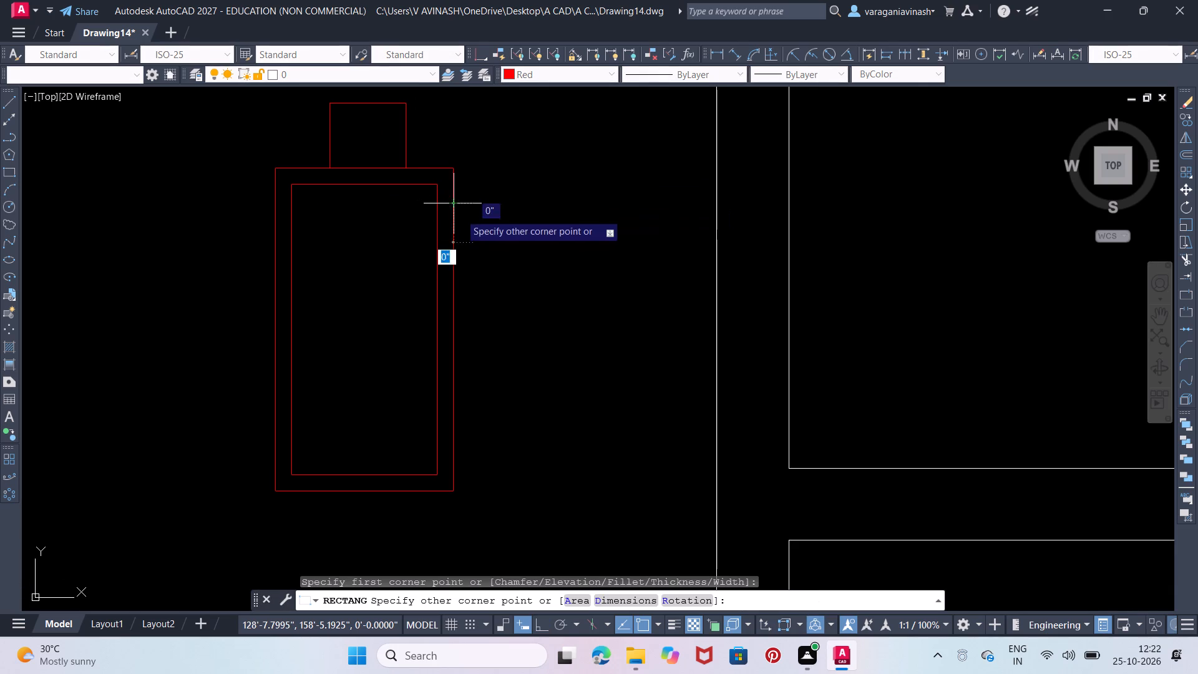
{"action": "left_click", "coordinate": [510, 271]}
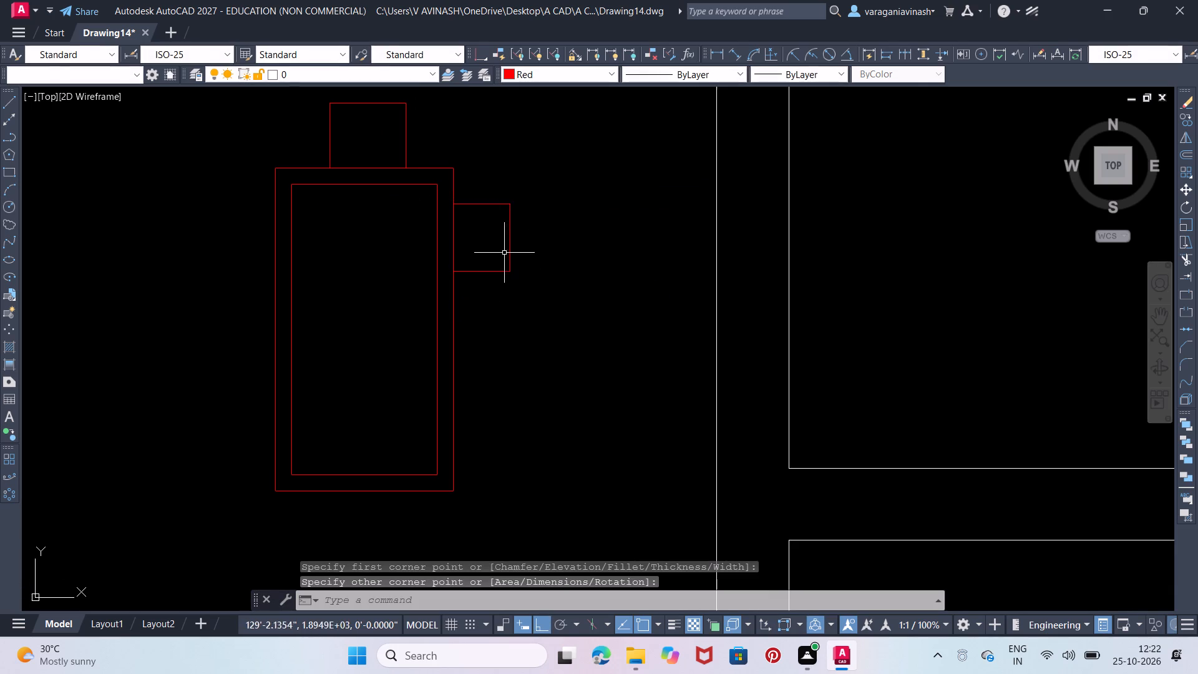
Copy the small east-side rectangle straight south twice, about 9.7" and 1'-7.6" away, making a column of three along the edge.
{"action": "left_click", "coordinate": [500, 202]}
{"action": "right_click", "coordinate": [500, 202]}
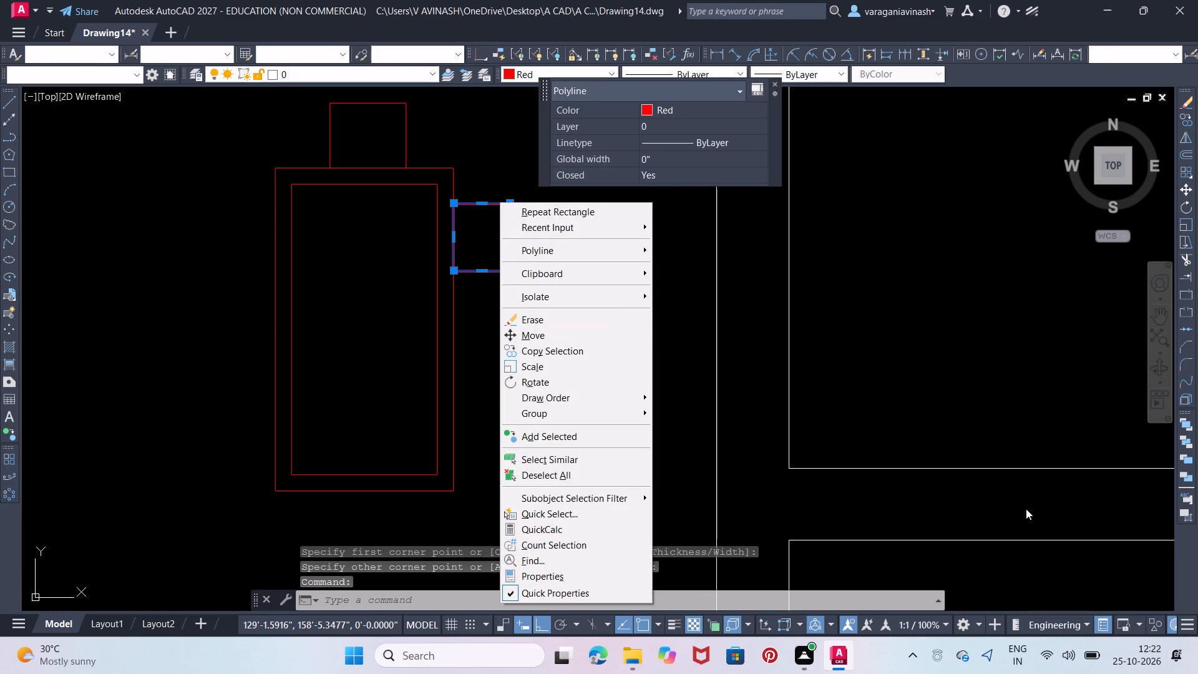
{"action": "left_click", "coordinate": [588, 356]}
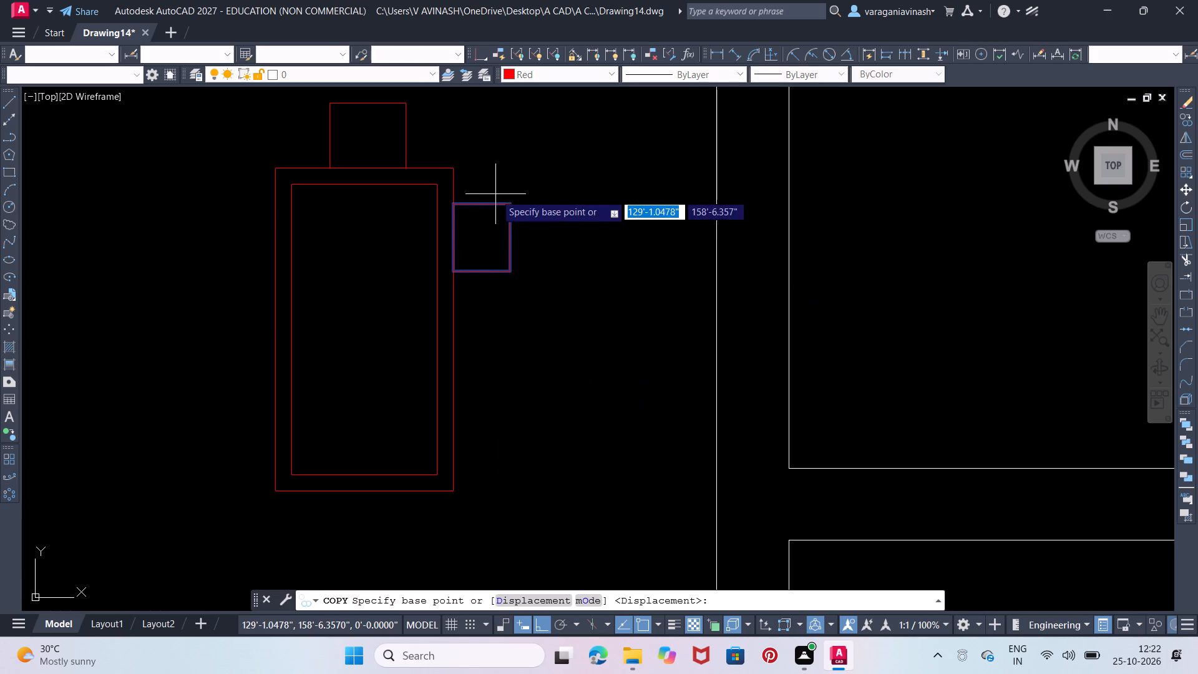
{"action": "left_click", "coordinate": [509, 199]}
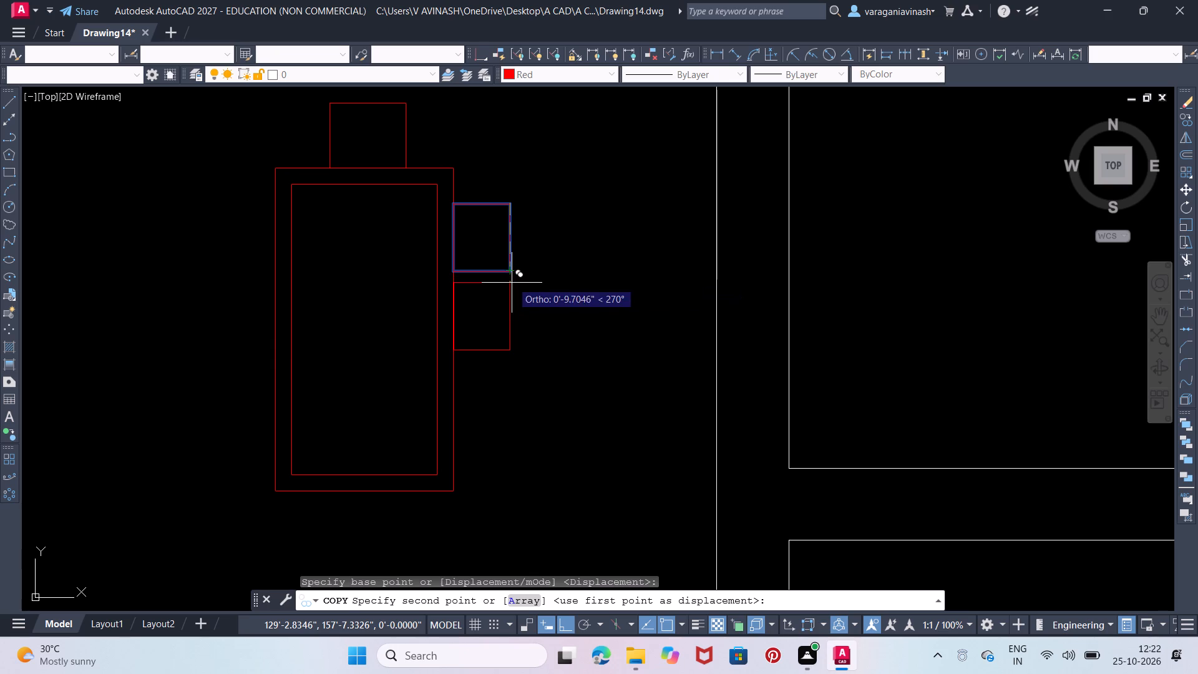
{"action": "left_click", "coordinate": [512, 283]}
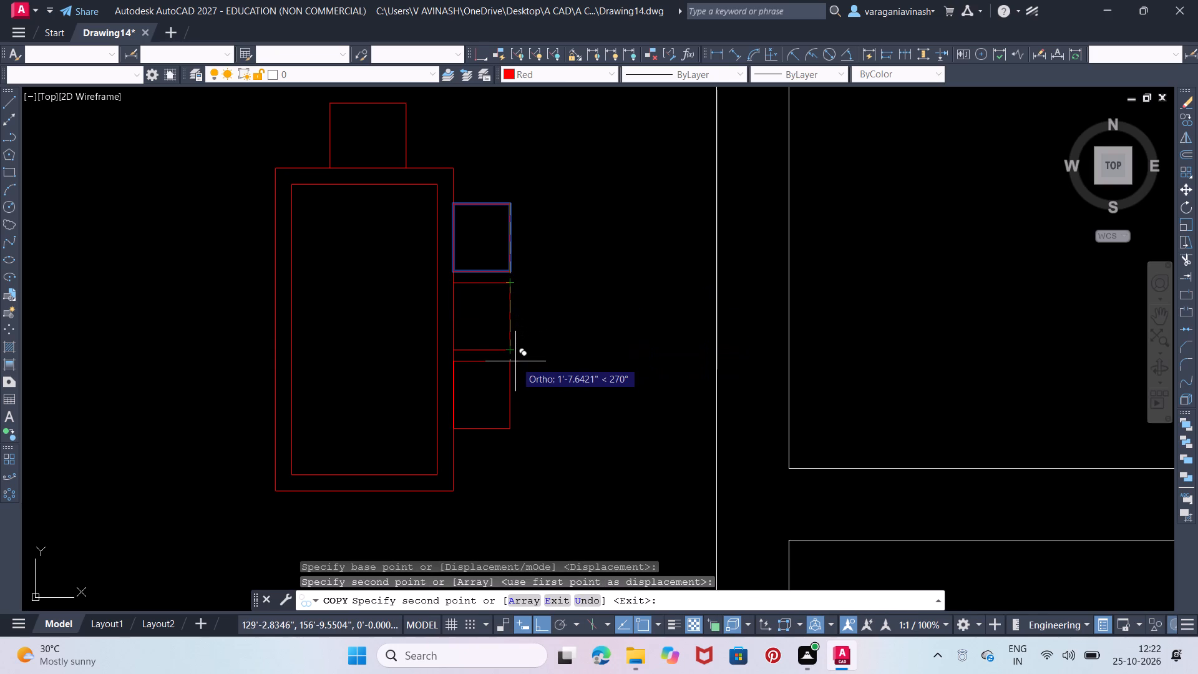
{"action": "left_click", "coordinate": [513, 361]}
{"action": "key", "text": "Escape"}
{"action": "key", "text": "Escape"}
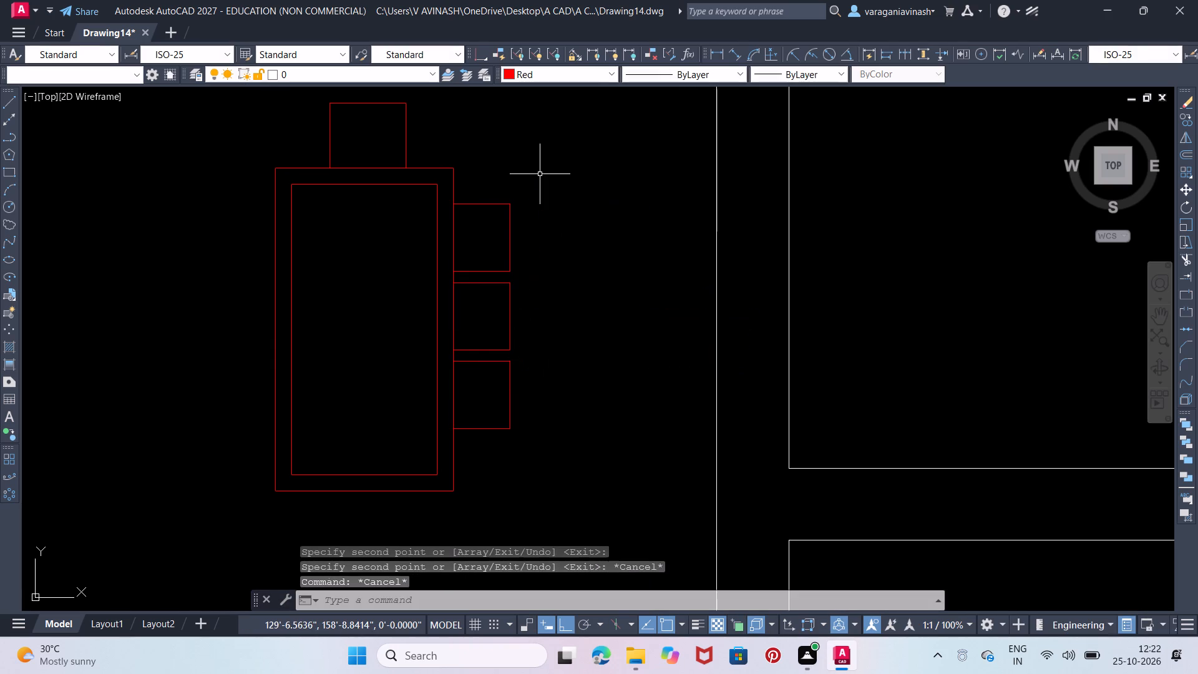
Move the column of three east-side seats straight south about 1.9" along the table's edge.
{"action": "left_click", "coordinate": [540, 174]}
{"action": "left_click", "coordinate": [487, 457]}
{"action": "right_click", "coordinate": [502, 294]}
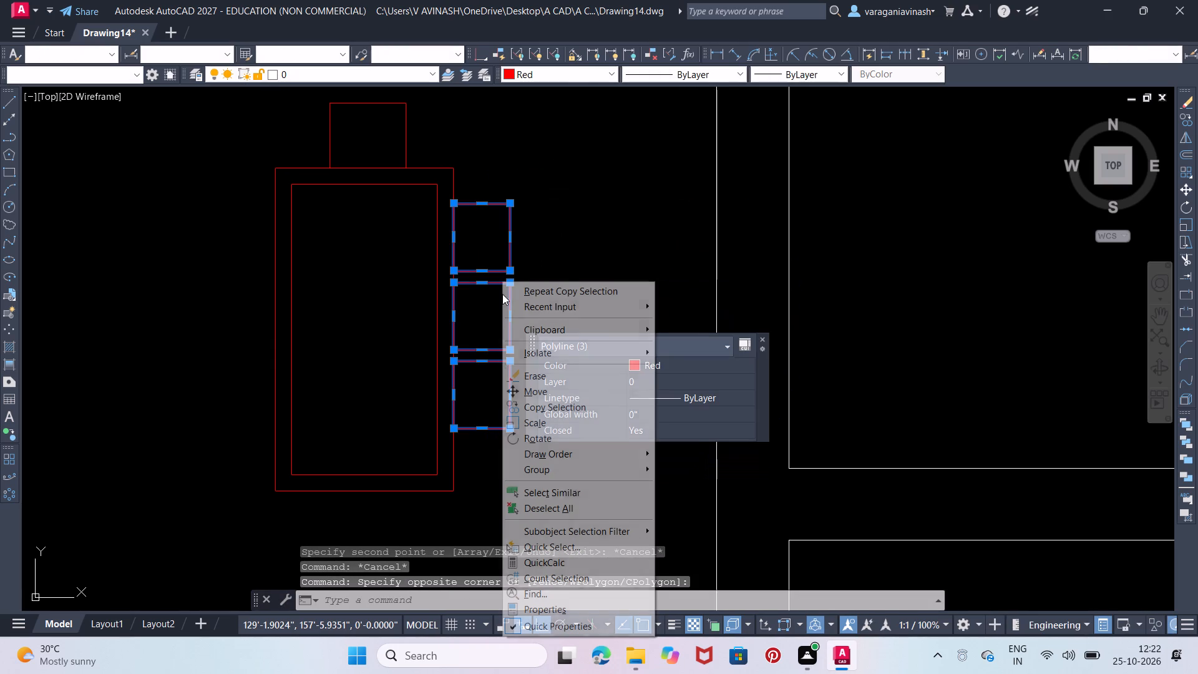
{"action": "left_click", "coordinate": [511, 389]}
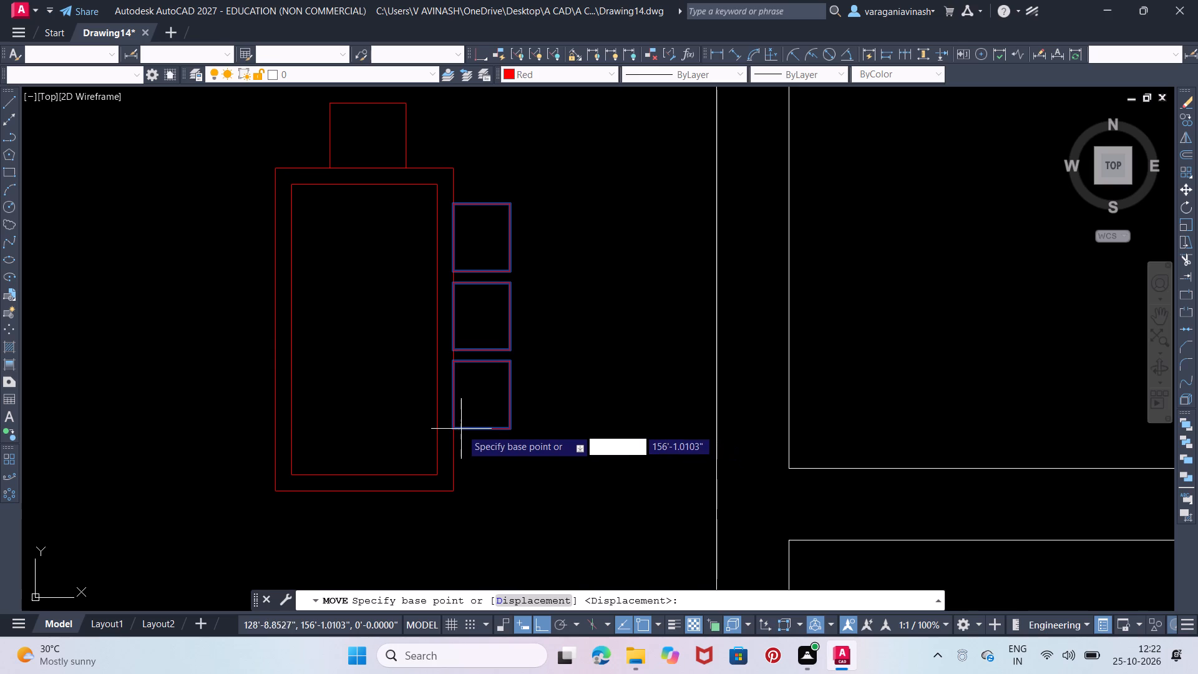
{"action": "left_click", "coordinate": [455, 427]}
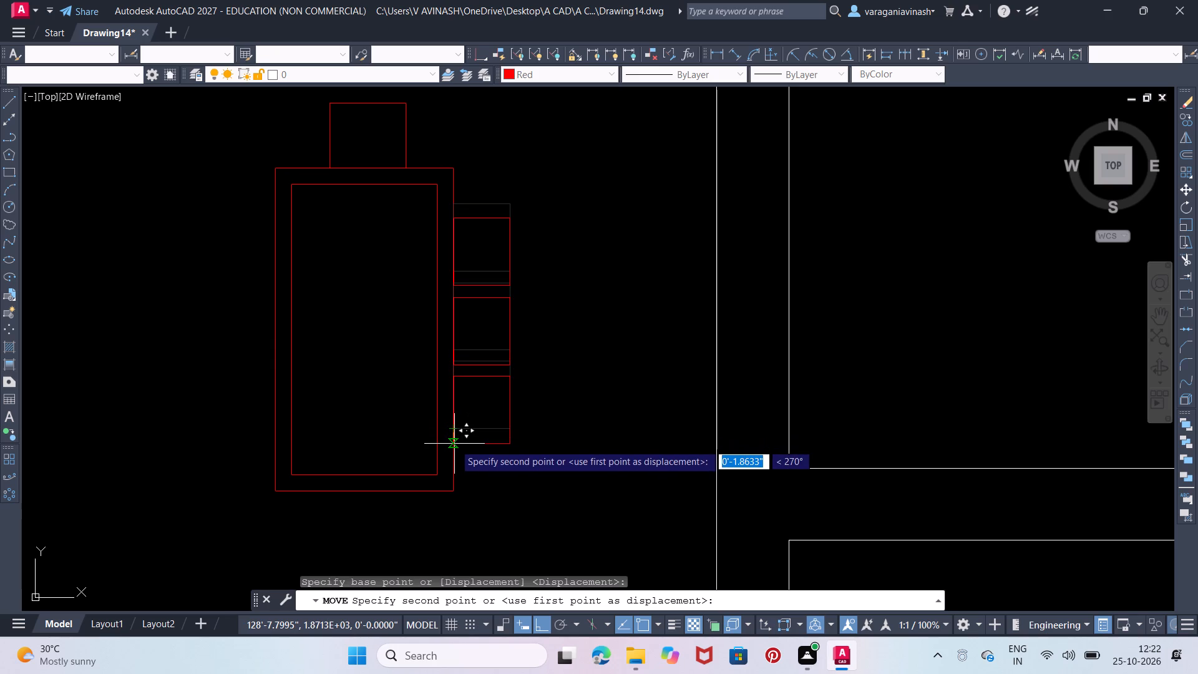
{"action": "left_click", "coordinate": [454, 444]}
Copy the three east-side seats straight west so that they sit against the outside of the table's west edge.
{"action": "middle_click_drag", "start_coordinate": [414, 296], "coordinate": [414, 271]}
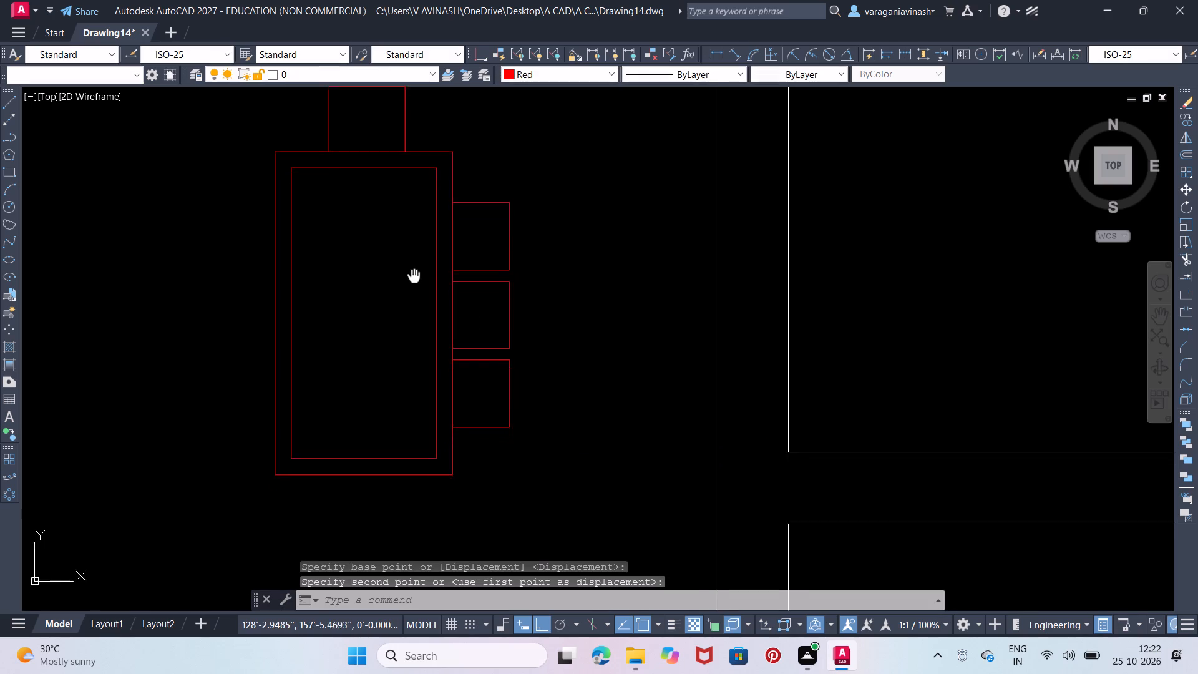
{"action": "middle_click_drag", "start_coordinate": [414, 271], "coordinate": [416, 268]}
{"action": "middle_click_drag", "start_coordinate": [507, 212], "coordinate": [515, 229]}
{"action": "left_click", "coordinate": [585, 182]}
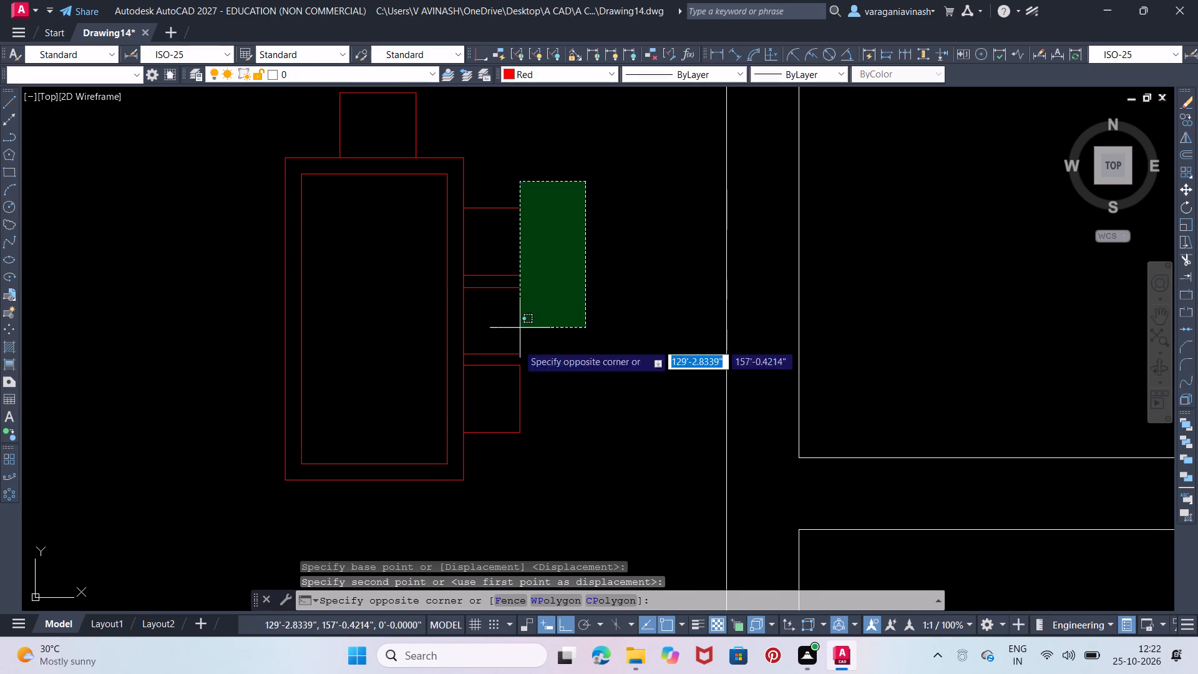
{"action": "left_click", "coordinate": [495, 461]}
{"action": "right_click", "coordinate": [512, 320]}
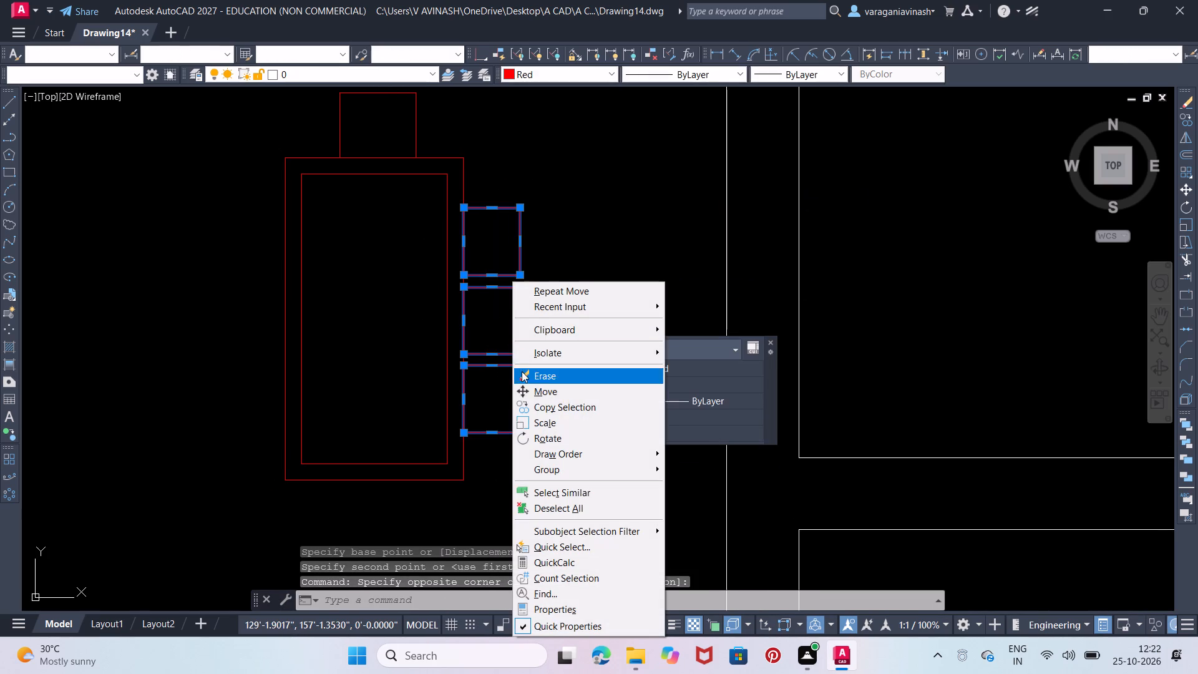
{"action": "left_click", "coordinate": [527, 412]}
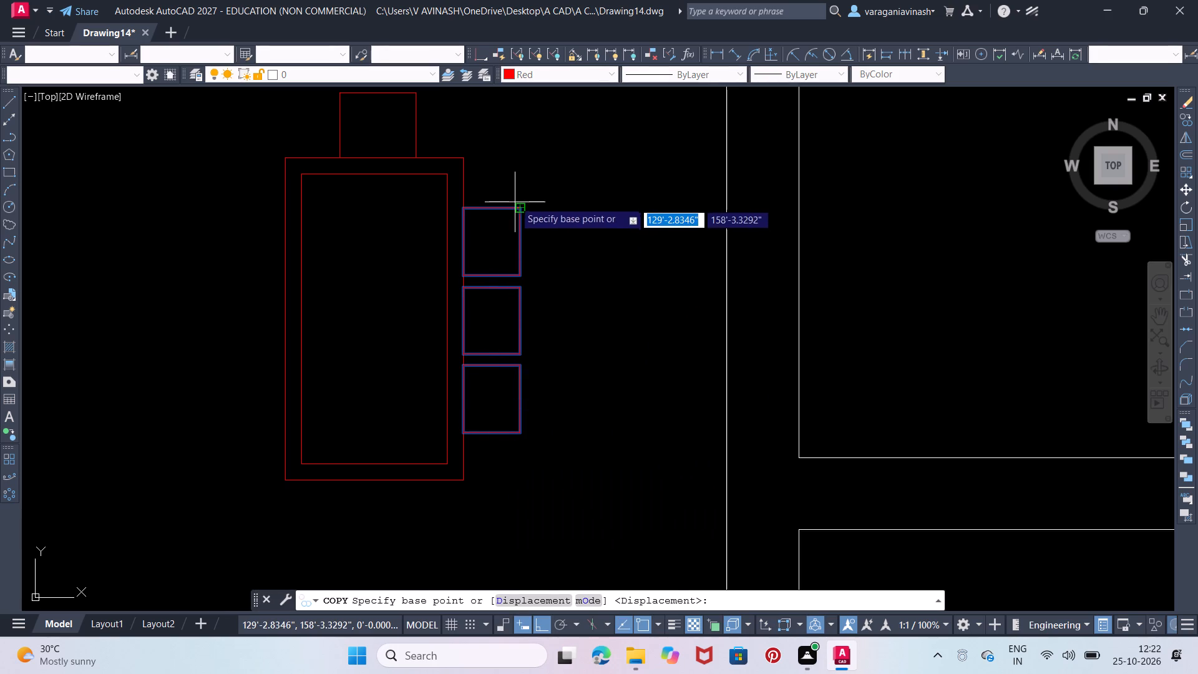
{"action": "left_click", "coordinate": [514, 201]}
{"action": "left_click", "coordinate": [287, 205]}
{"action": "key", "text": "Escape"}
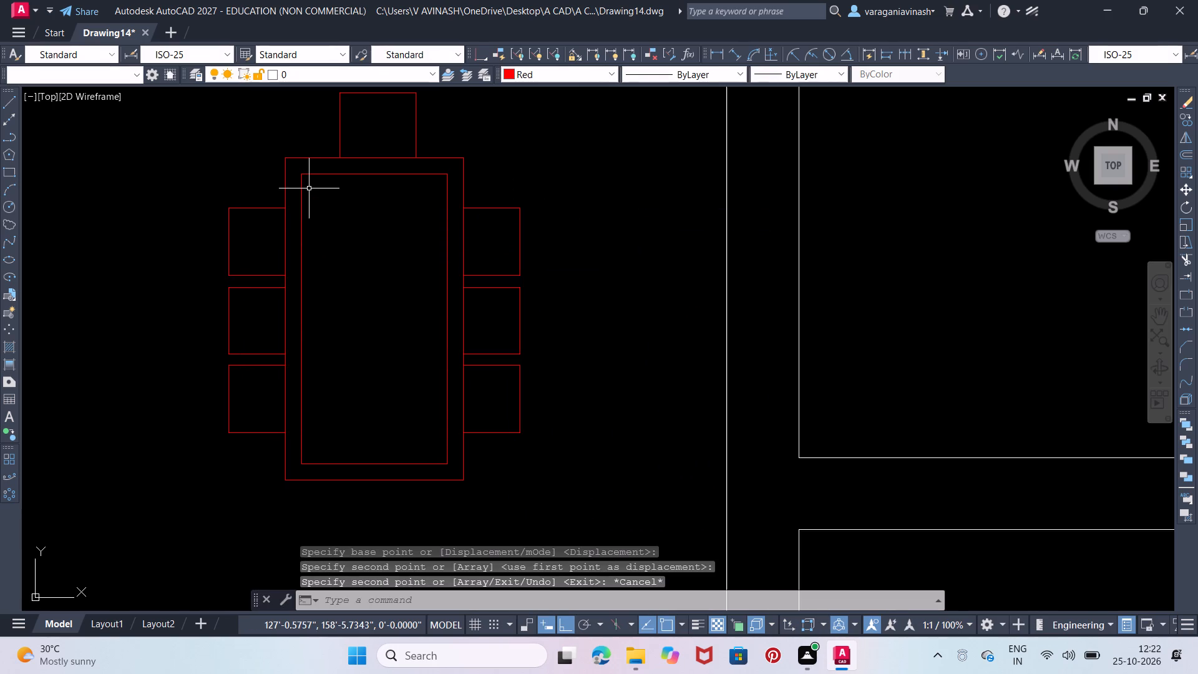
{"action": "right_click", "coordinate": [309, 188]}
{"action": "key", "text": "Escape"}
Copy the north seat straight south so that it sits against the outside of the table's south edge.
{"action": "left_click", "coordinate": [385, 145]}
{"action": "left_click", "coordinate": [273, 111]}
{"action": "right_click", "coordinate": [274, 111]}
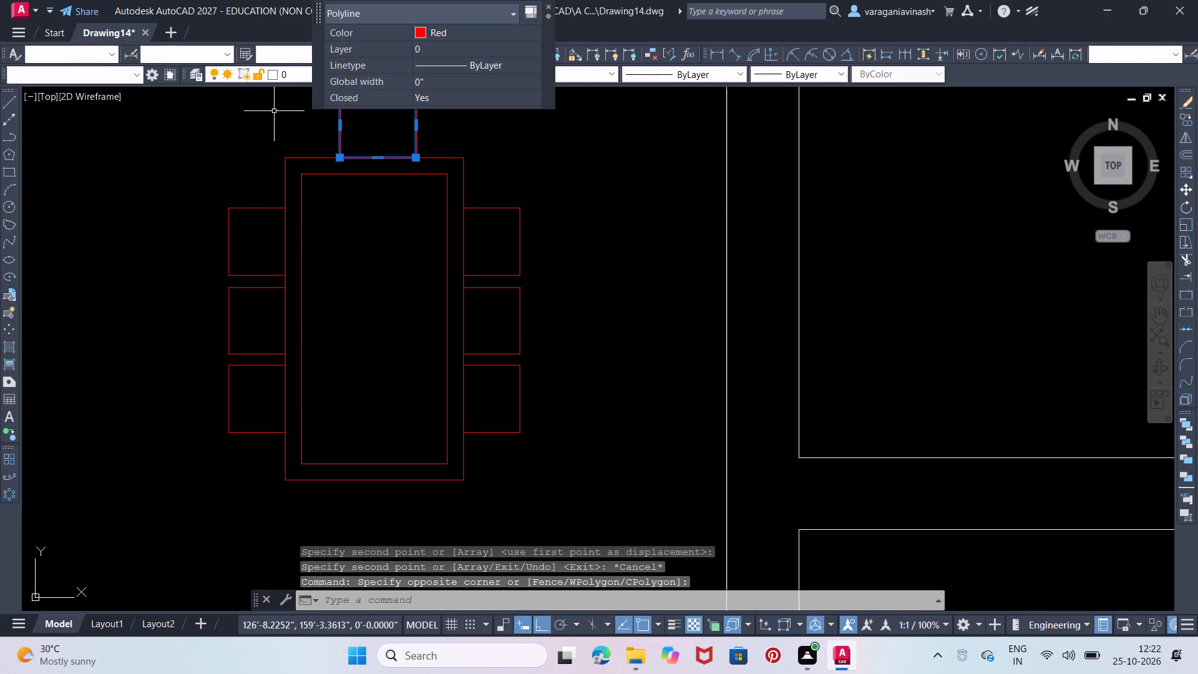
{"action": "left_click", "coordinate": [395, 257]}
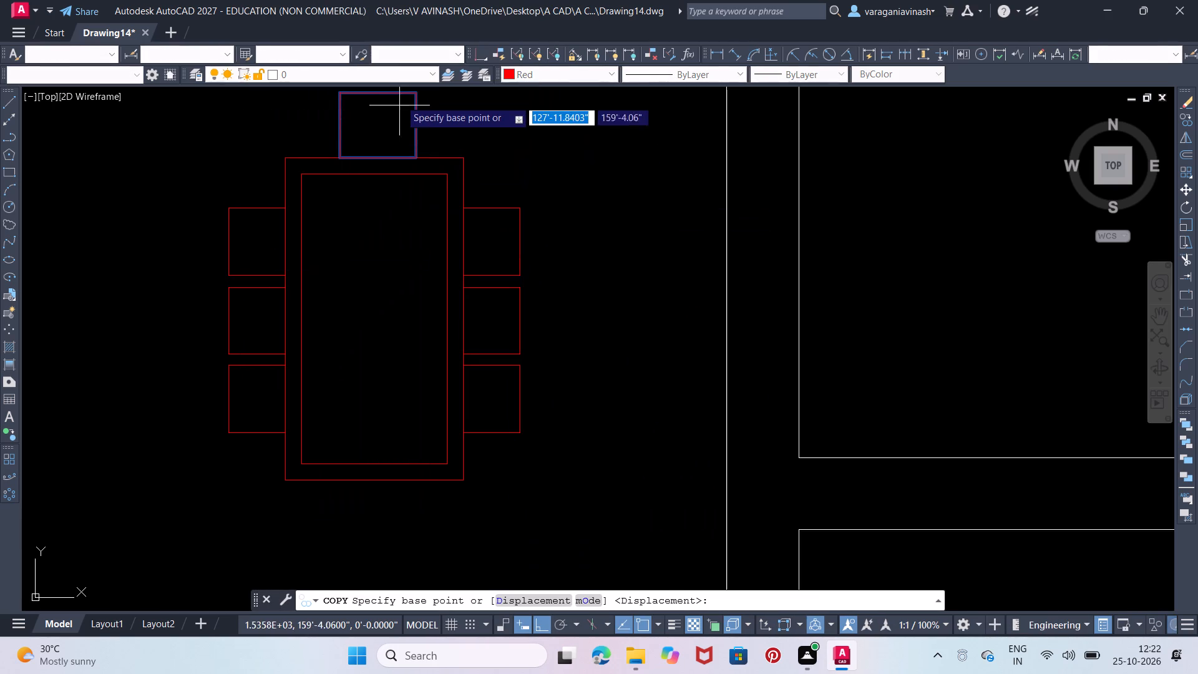
{"action": "left_click", "coordinate": [411, 94]}
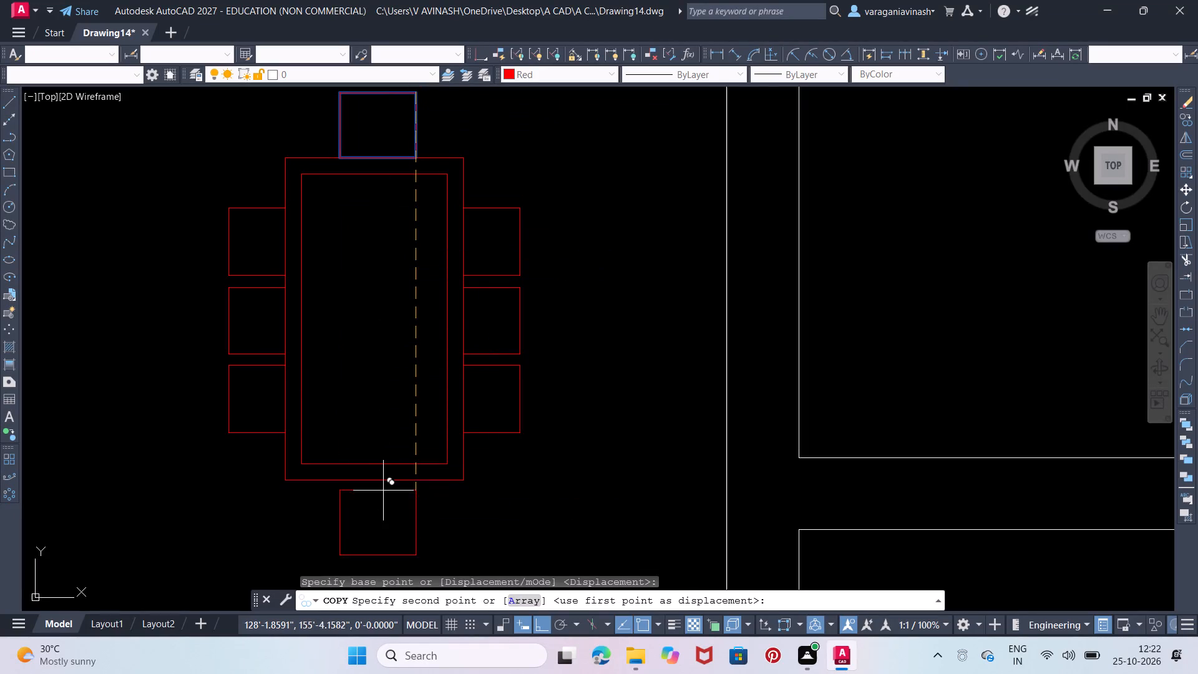
{"action": "left_click", "coordinate": [412, 477]}
{"action": "key", "text": "Escape"}
{"action": "key", "text": "Escape"}
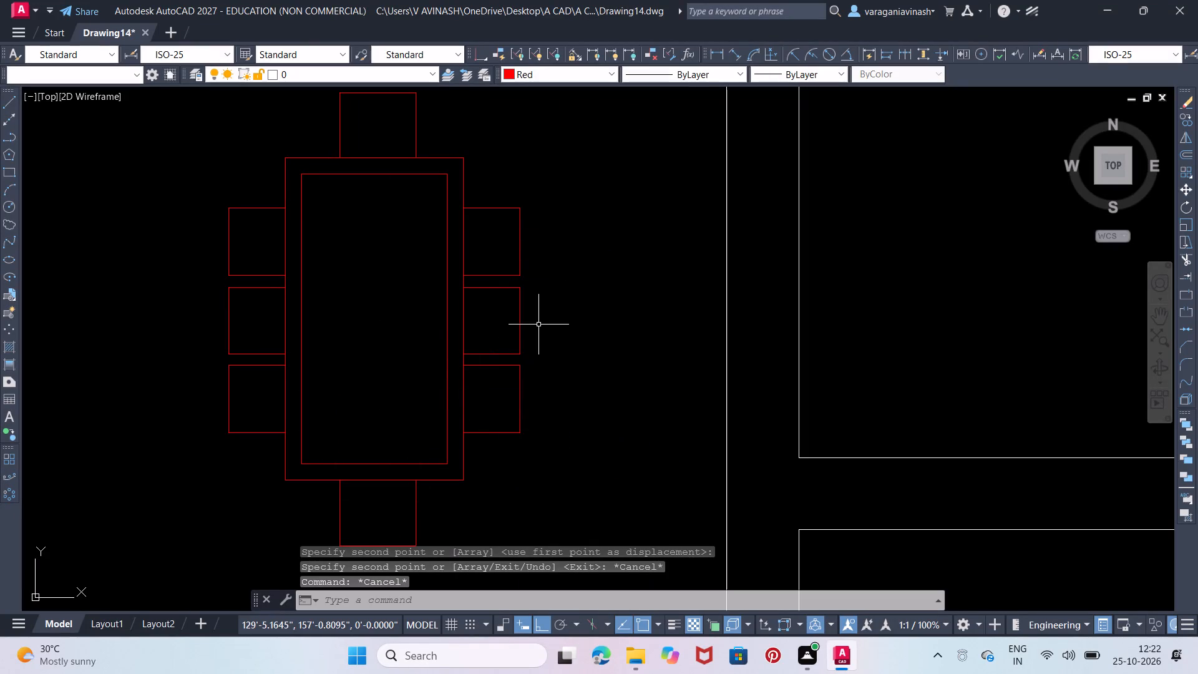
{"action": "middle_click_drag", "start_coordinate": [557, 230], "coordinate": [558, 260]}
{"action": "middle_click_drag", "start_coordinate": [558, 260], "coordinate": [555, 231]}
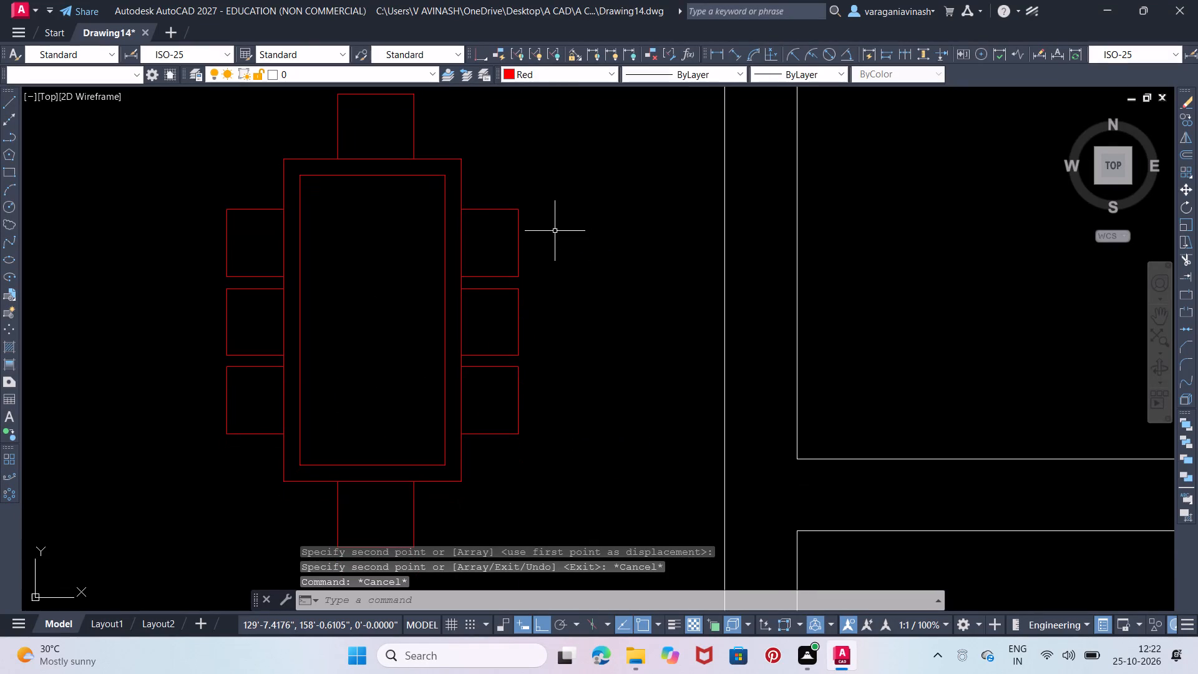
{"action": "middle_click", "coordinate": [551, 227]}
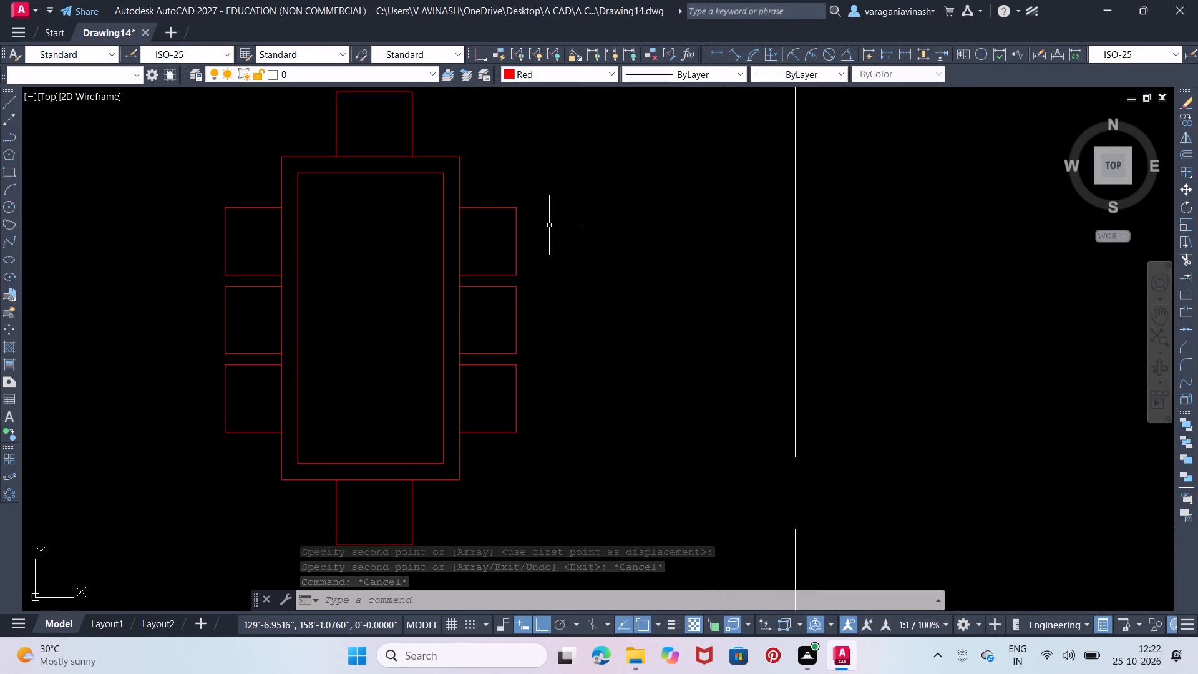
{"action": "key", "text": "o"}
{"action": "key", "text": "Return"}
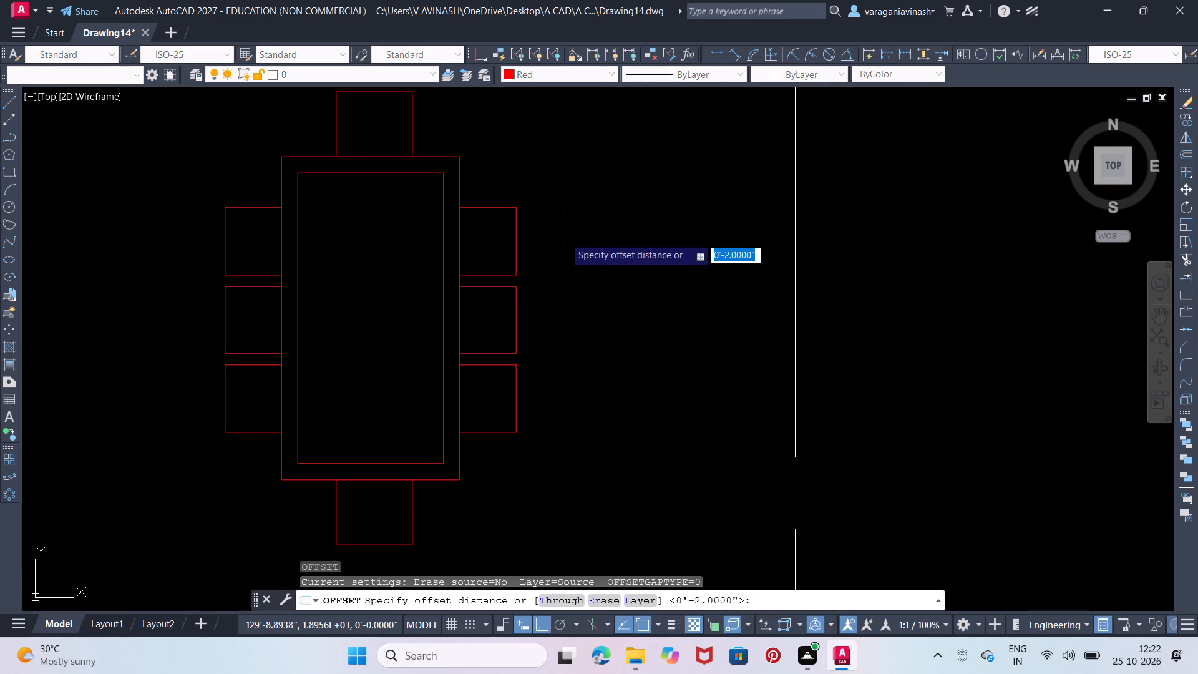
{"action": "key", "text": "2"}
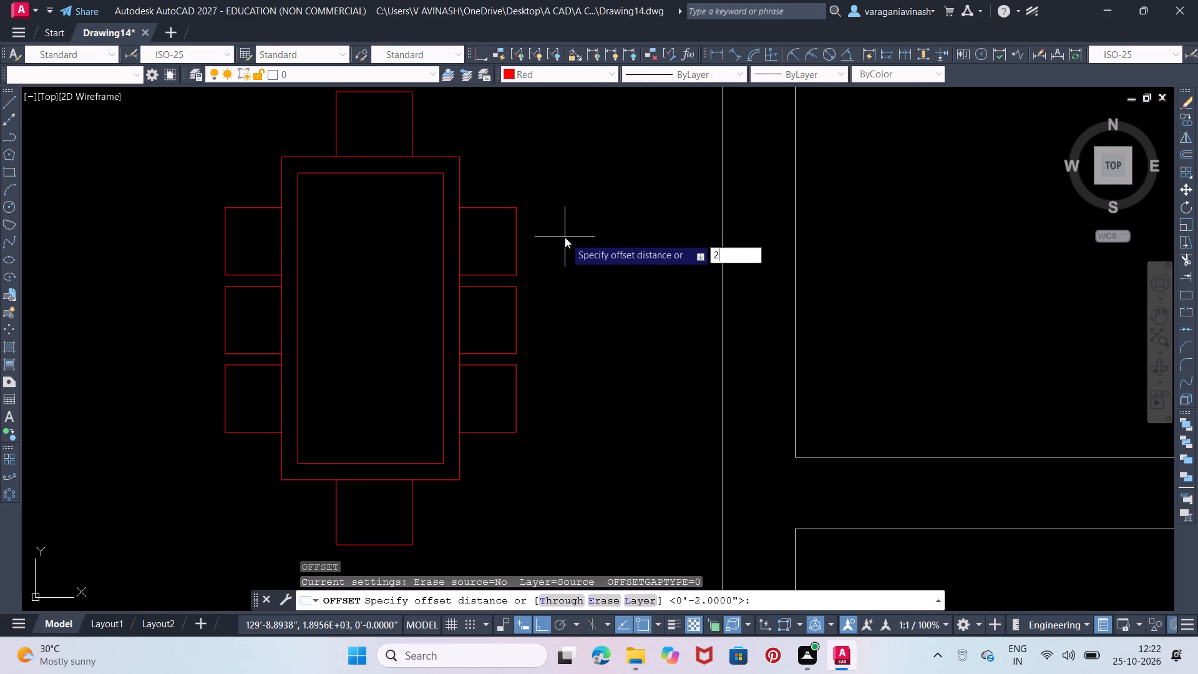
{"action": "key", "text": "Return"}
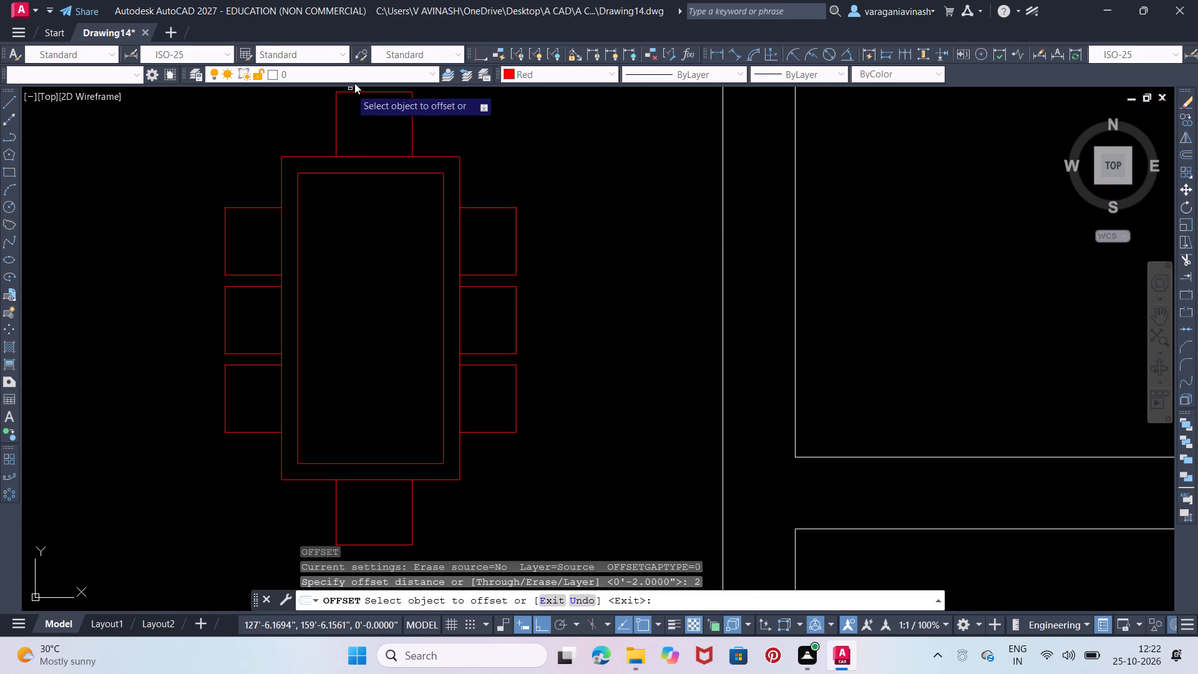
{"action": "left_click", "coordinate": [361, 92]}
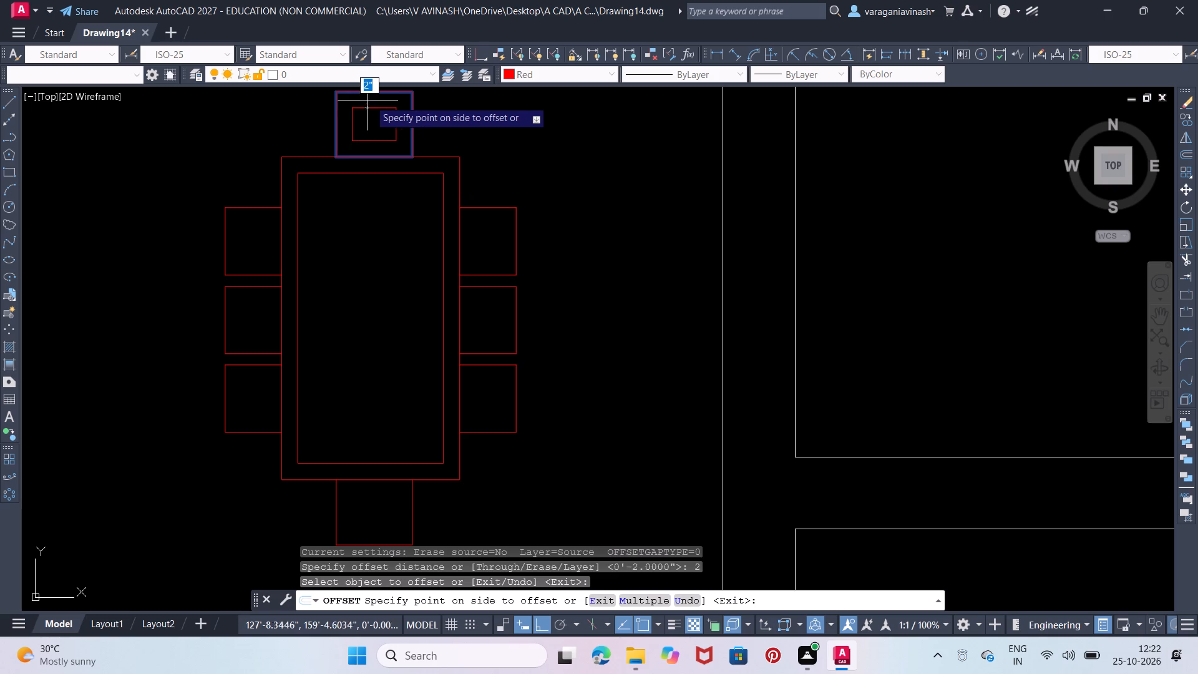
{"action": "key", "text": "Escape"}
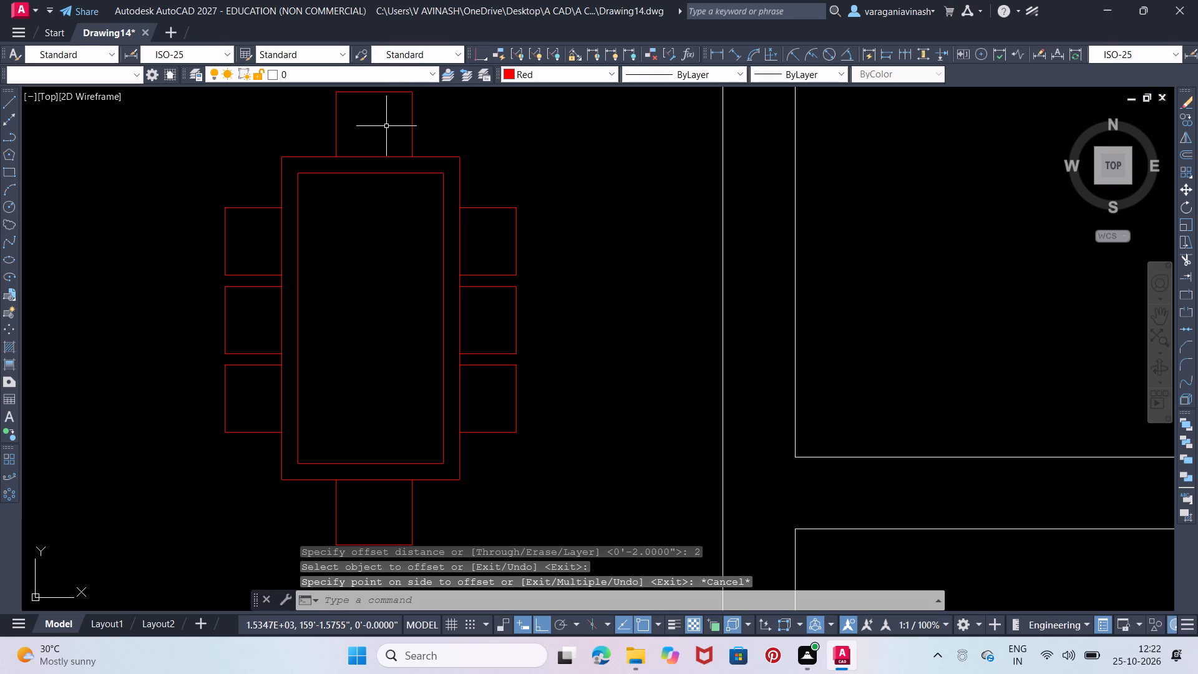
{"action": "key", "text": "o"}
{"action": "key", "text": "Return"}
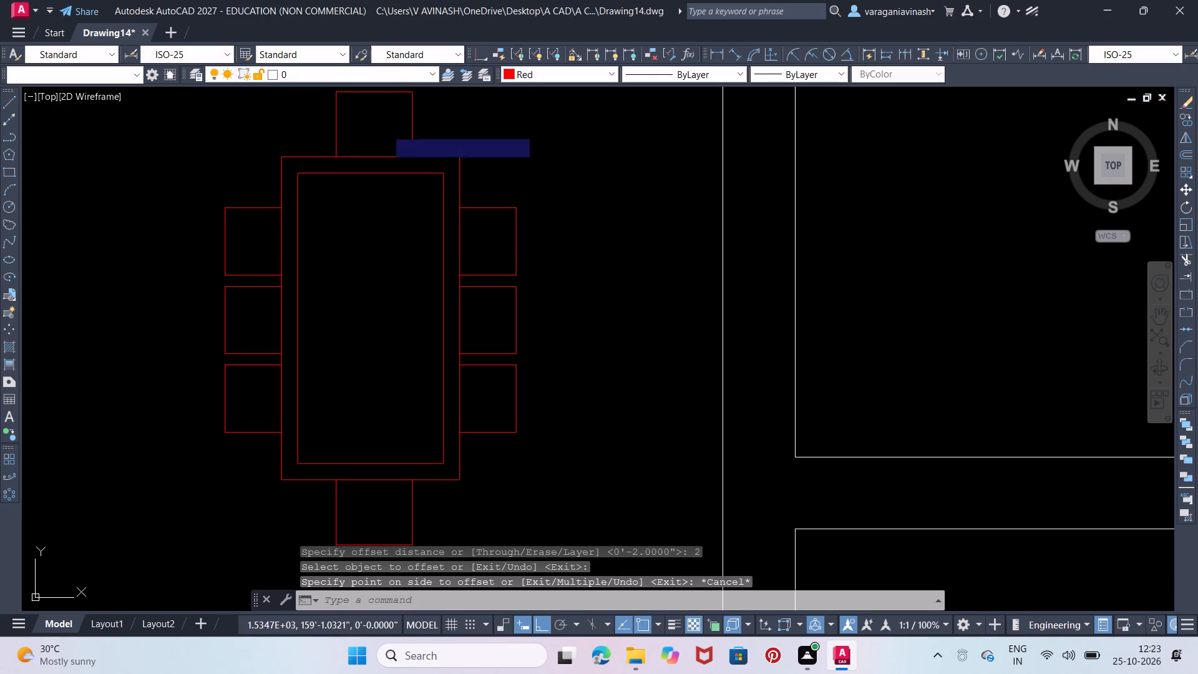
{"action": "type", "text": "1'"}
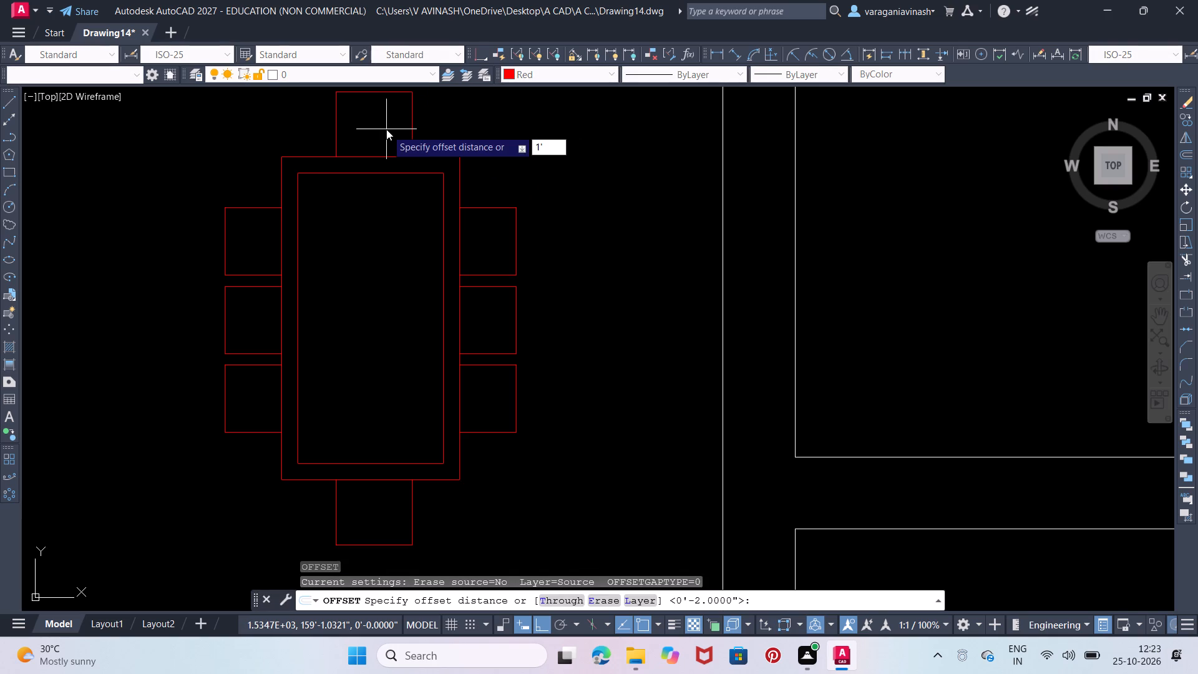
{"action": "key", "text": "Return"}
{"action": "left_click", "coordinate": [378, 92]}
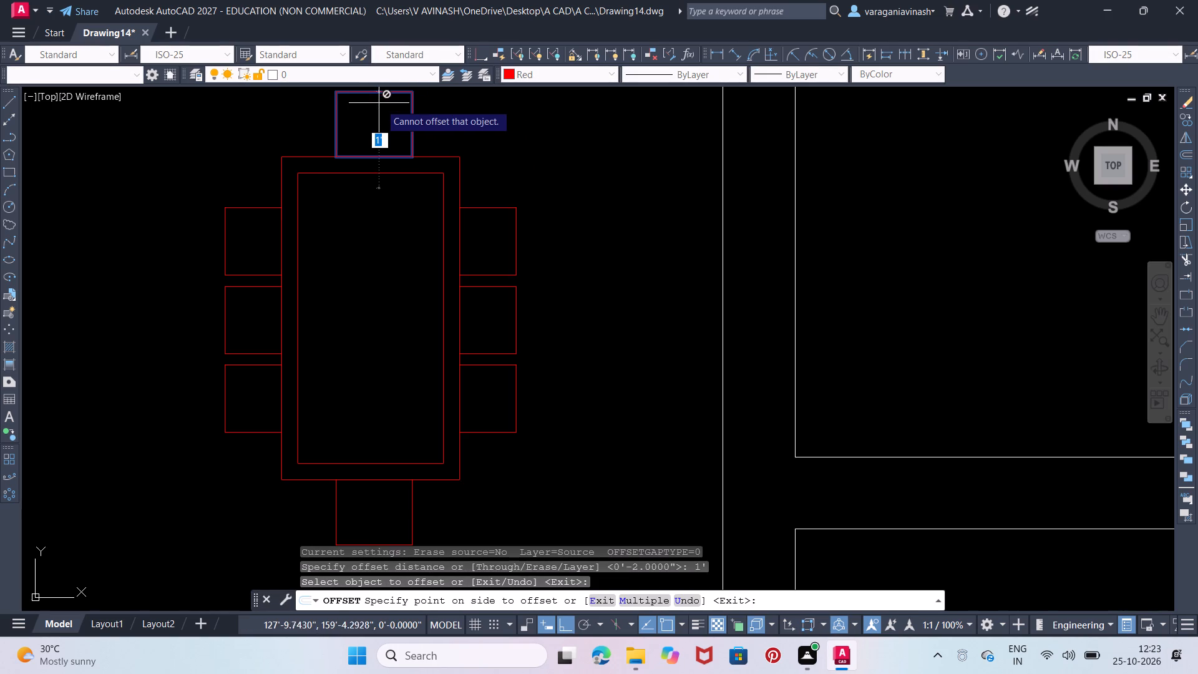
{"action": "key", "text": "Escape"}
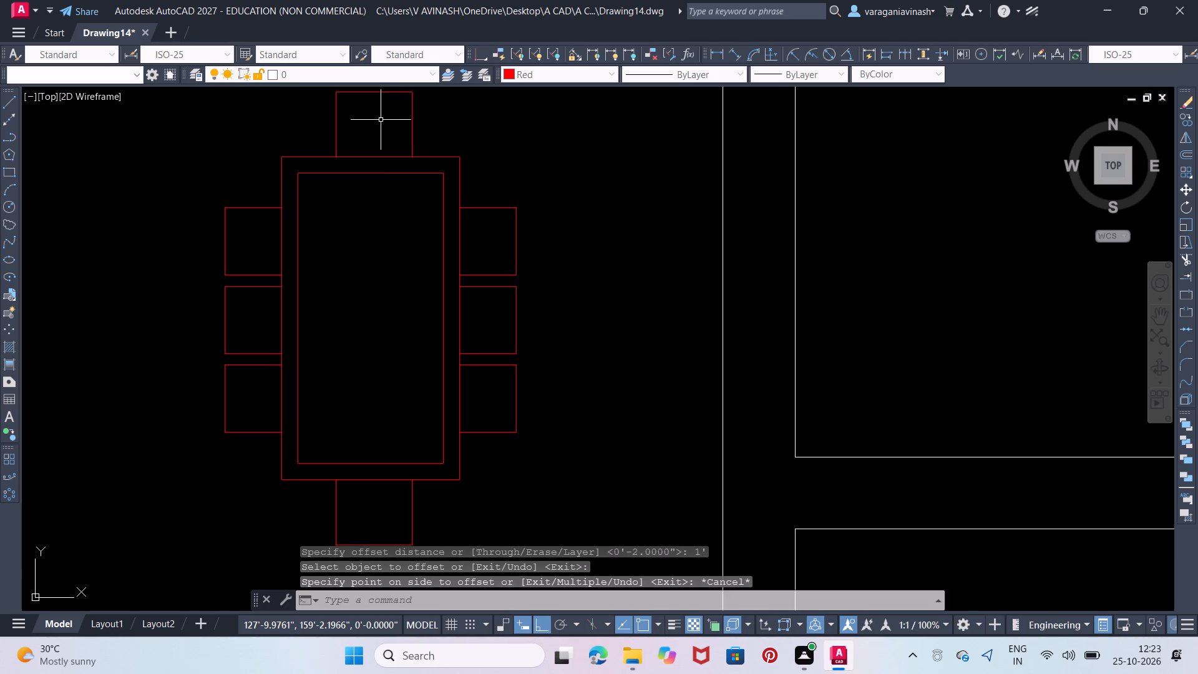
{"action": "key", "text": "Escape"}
Offset the north seat and the three west-side seats inward by 1".
{"action": "key", "text": "o"}
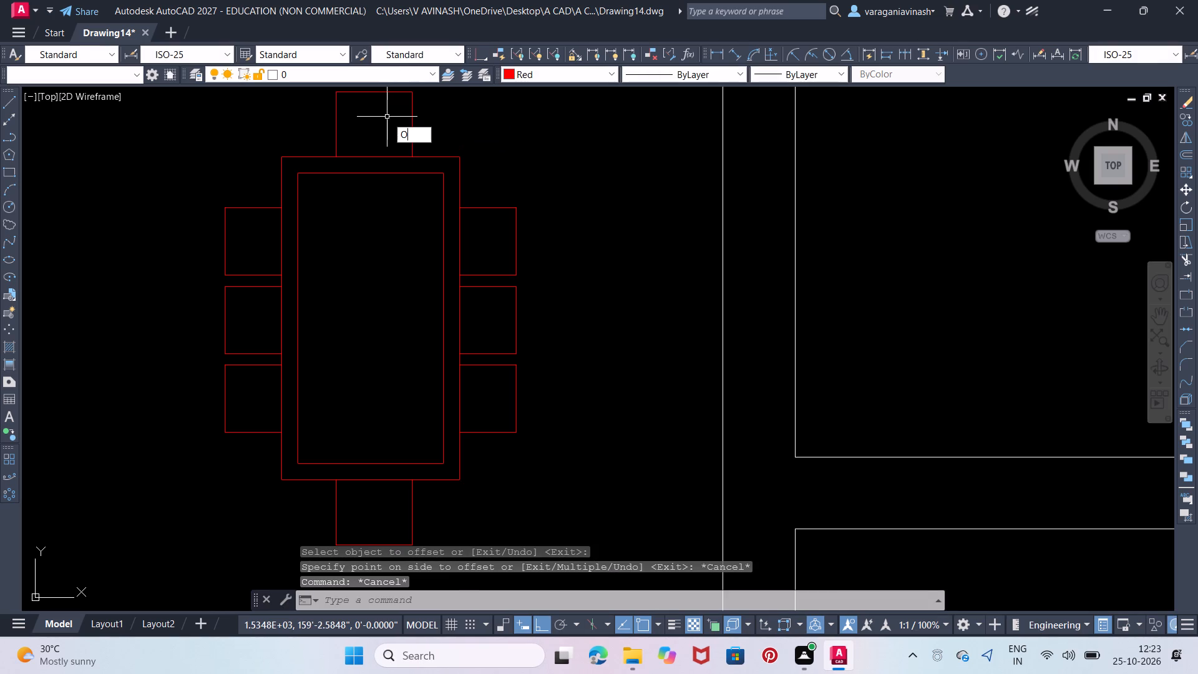
{"action": "key", "text": "Return"}
{"action": "key", "text": "1"}
{"action": "key", "text": "Return"}
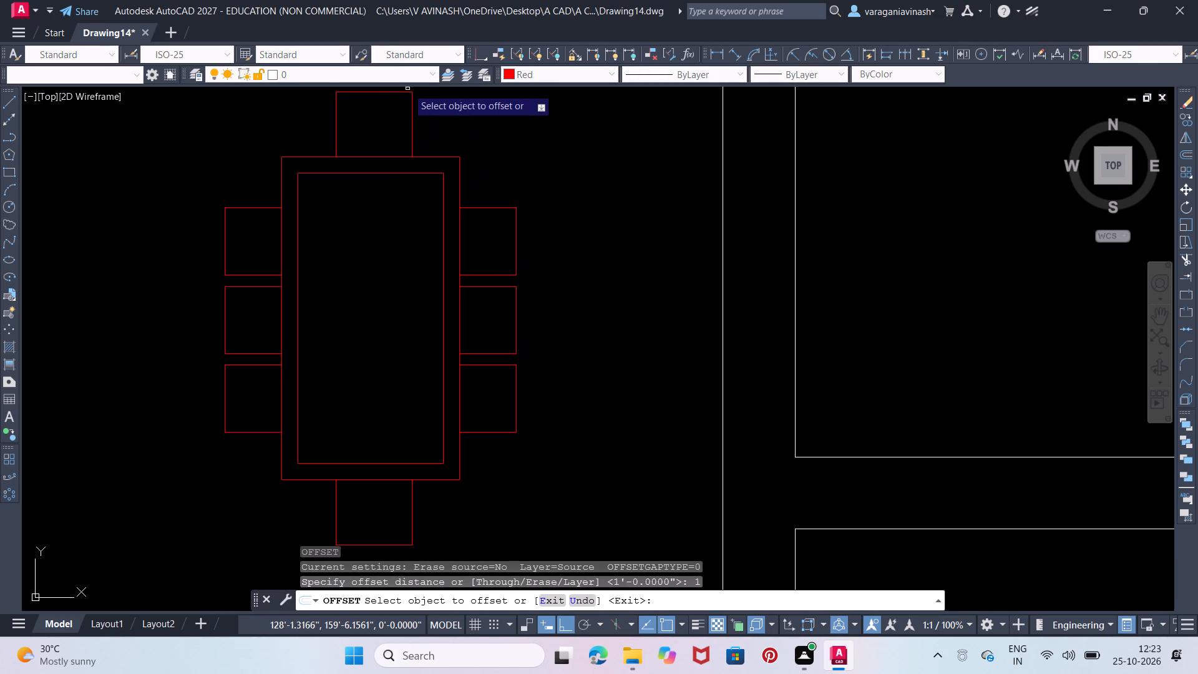
{"action": "left_click", "coordinate": [409, 91]}
{"action": "left_click", "coordinate": [392, 117]}
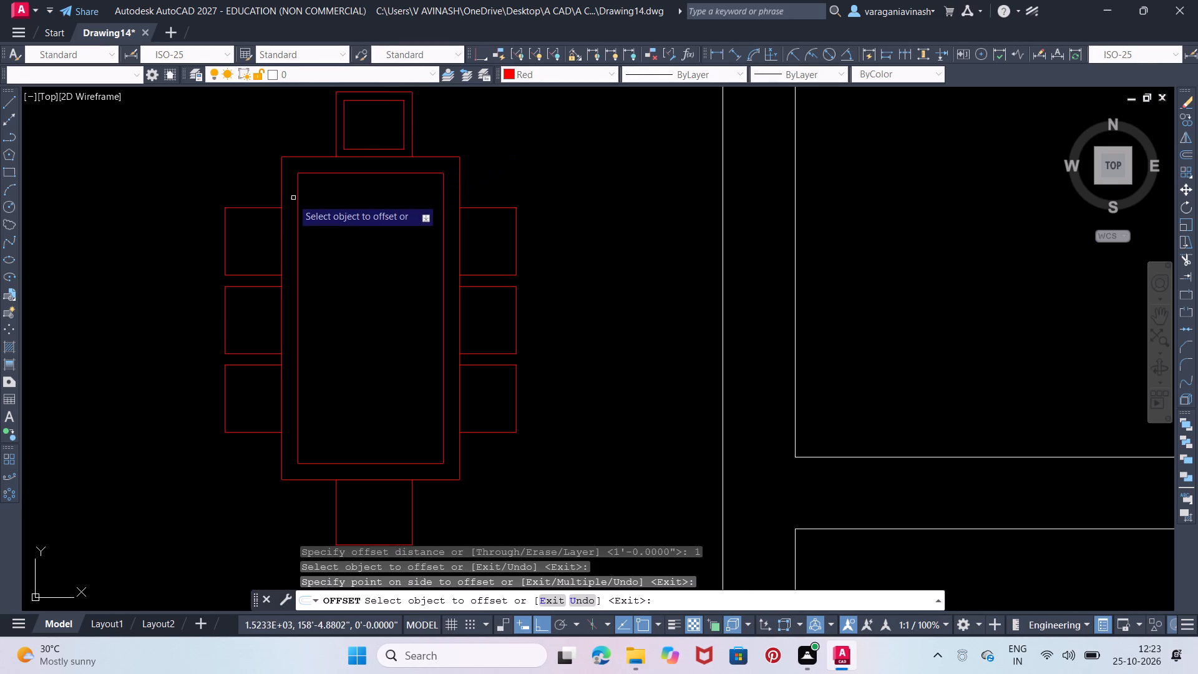
{"action": "left_click", "coordinate": [268, 208]}
{"action": "left_click", "coordinate": [267, 228]}
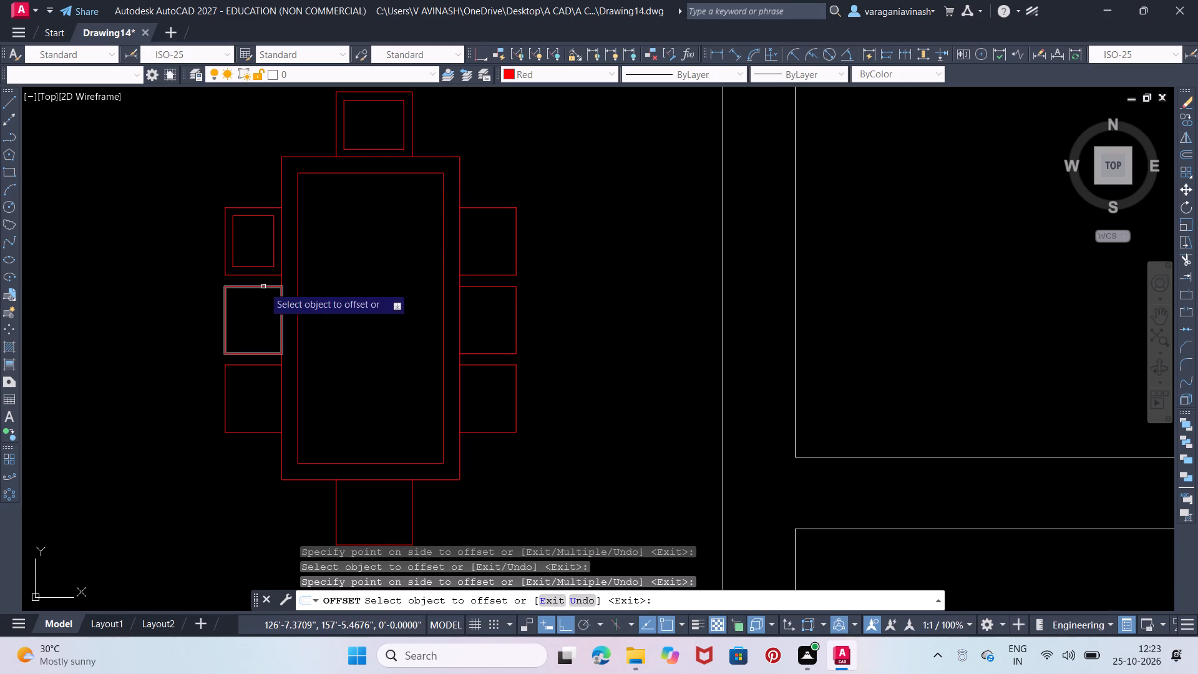
{"action": "left_click", "coordinate": [263, 286]}
{"action": "left_click", "coordinate": [262, 306]}
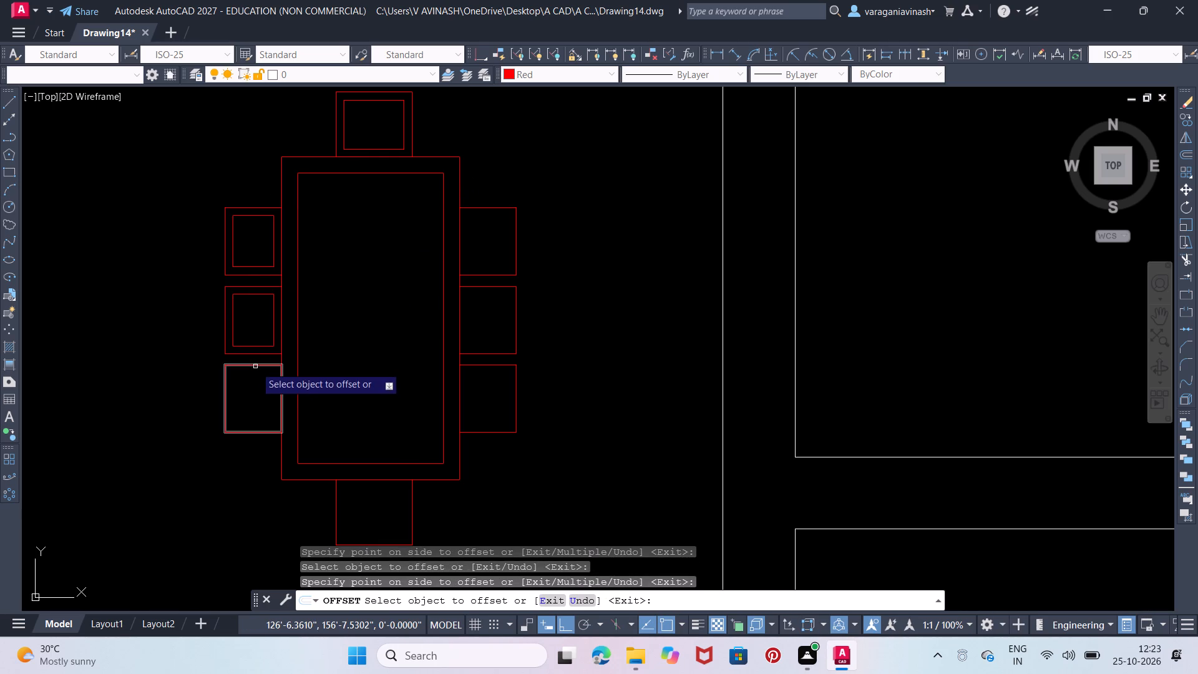
{"action": "left_click", "coordinate": [255, 366]}
{"action": "left_click", "coordinate": [259, 376]}
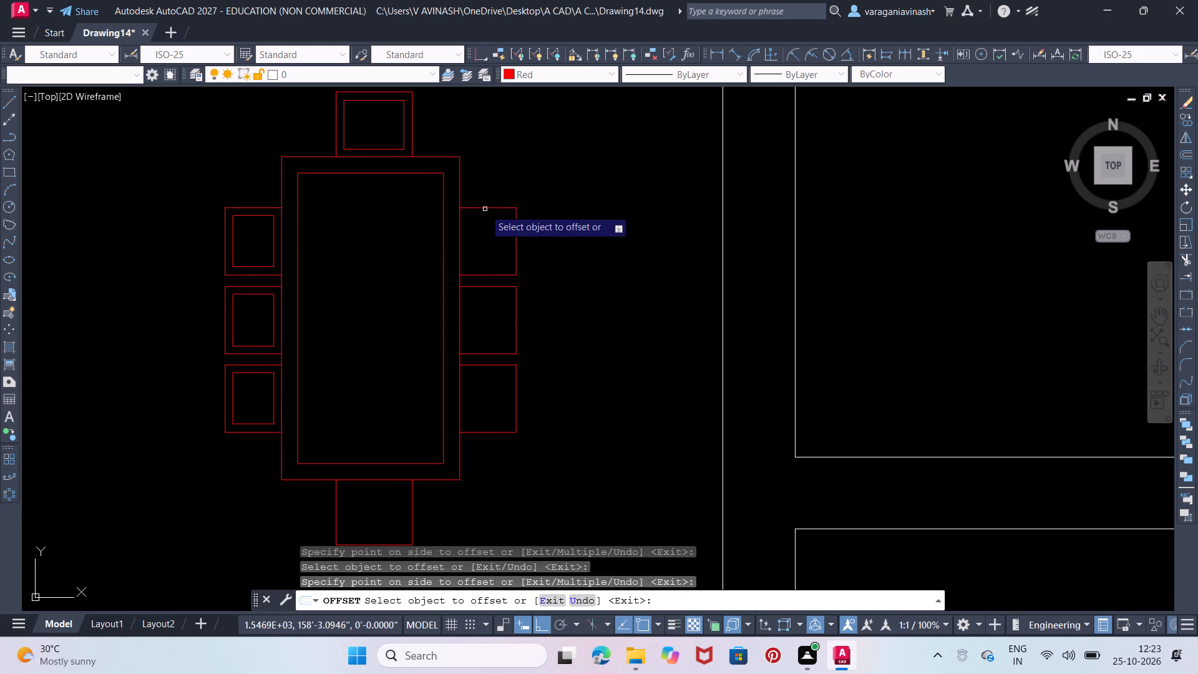
Offset the three east-side seats and the south seat inward by the same 1".
{"action": "left_click", "coordinate": [484, 208]}
{"action": "left_click", "coordinate": [484, 219]}
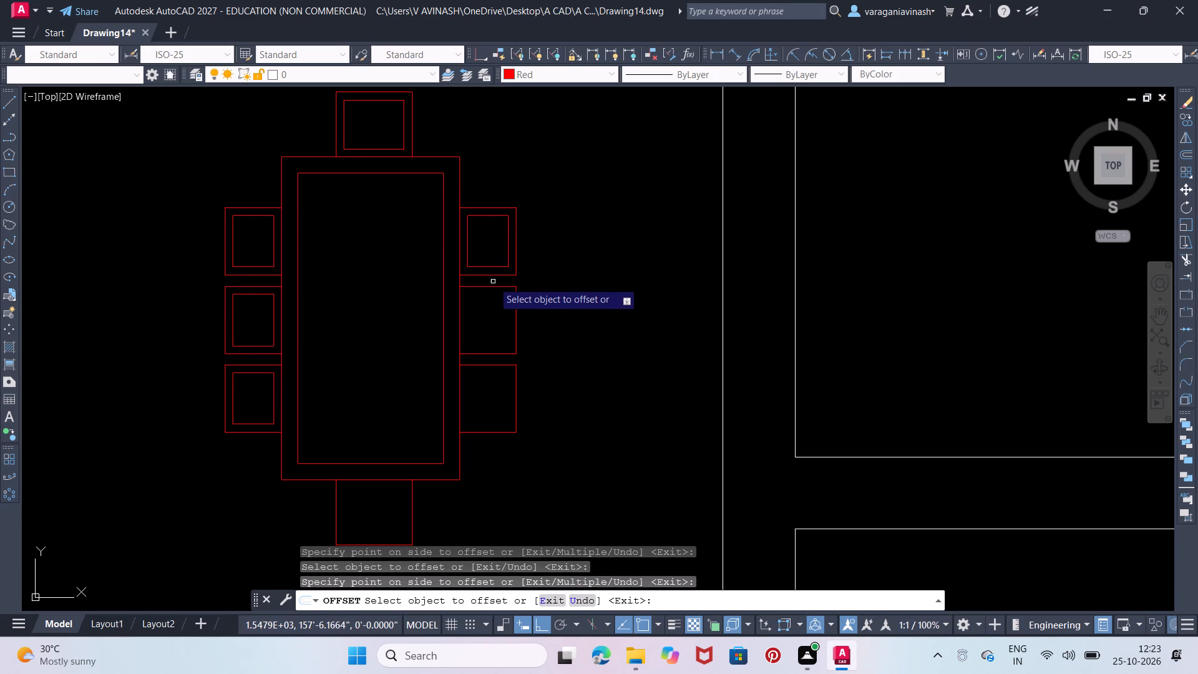
{"action": "left_click", "coordinate": [495, 288]}
{"action": "left_click", "coordinate": [494, 307]}
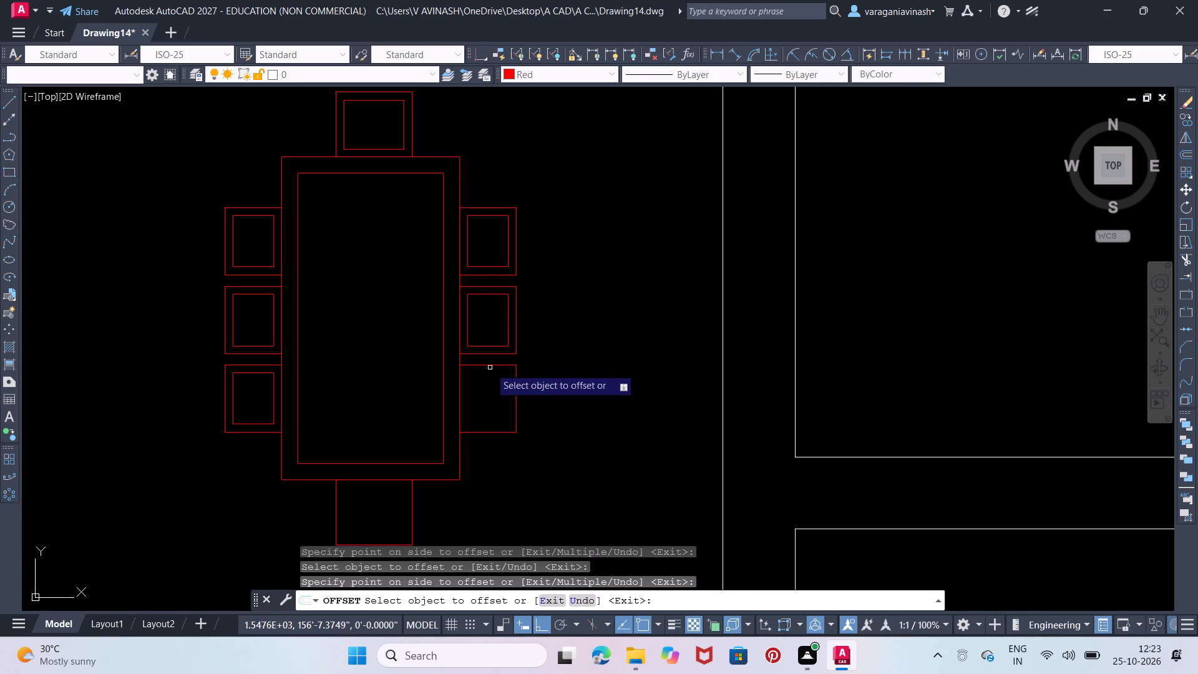
{"action": "left_click", "coordinate": [487, 366]}
{"action": "left_click", "coordinate": [490, 389]}
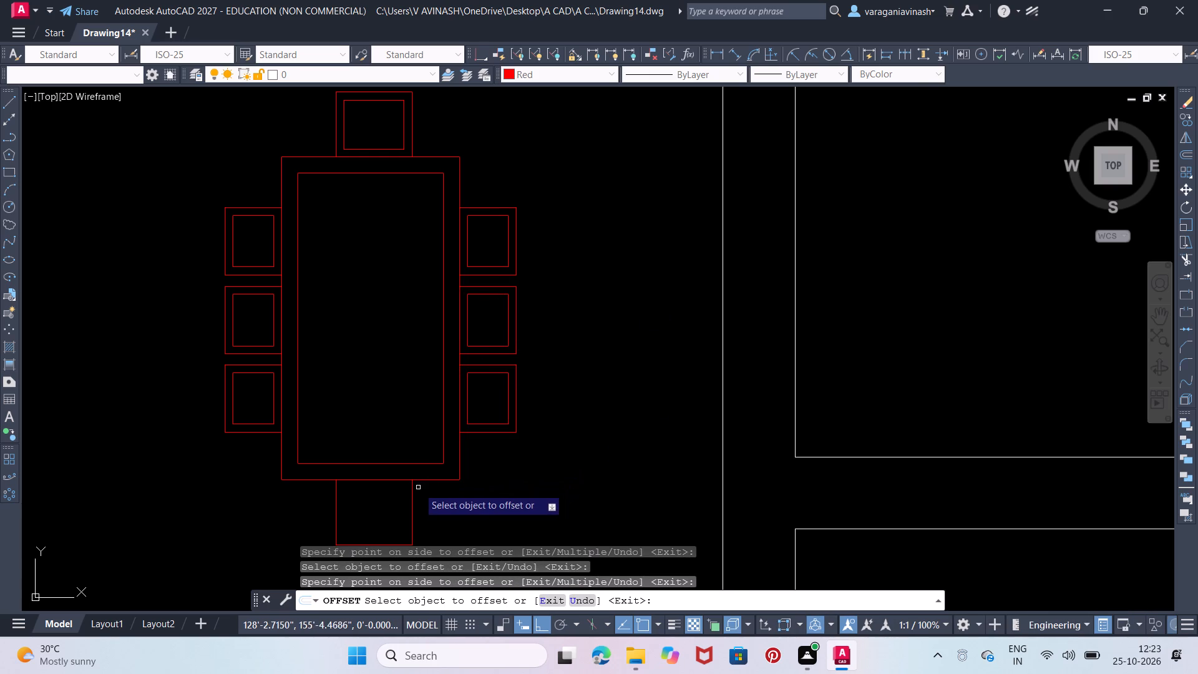
{"action": "left_click", "coordinate": [411, 493]}
{"action": "left_click", "coordinate": [381, 500]}
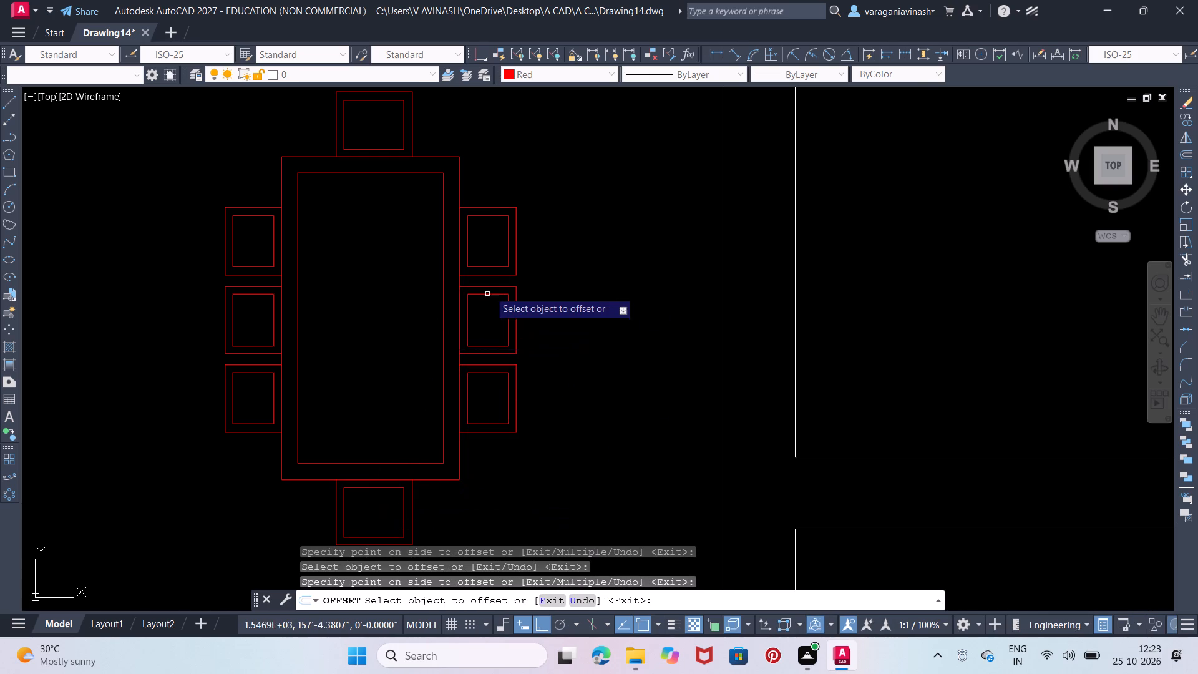
{"action": "key", "text": "Escape"}
{"action": "key", "text": "Escape"}
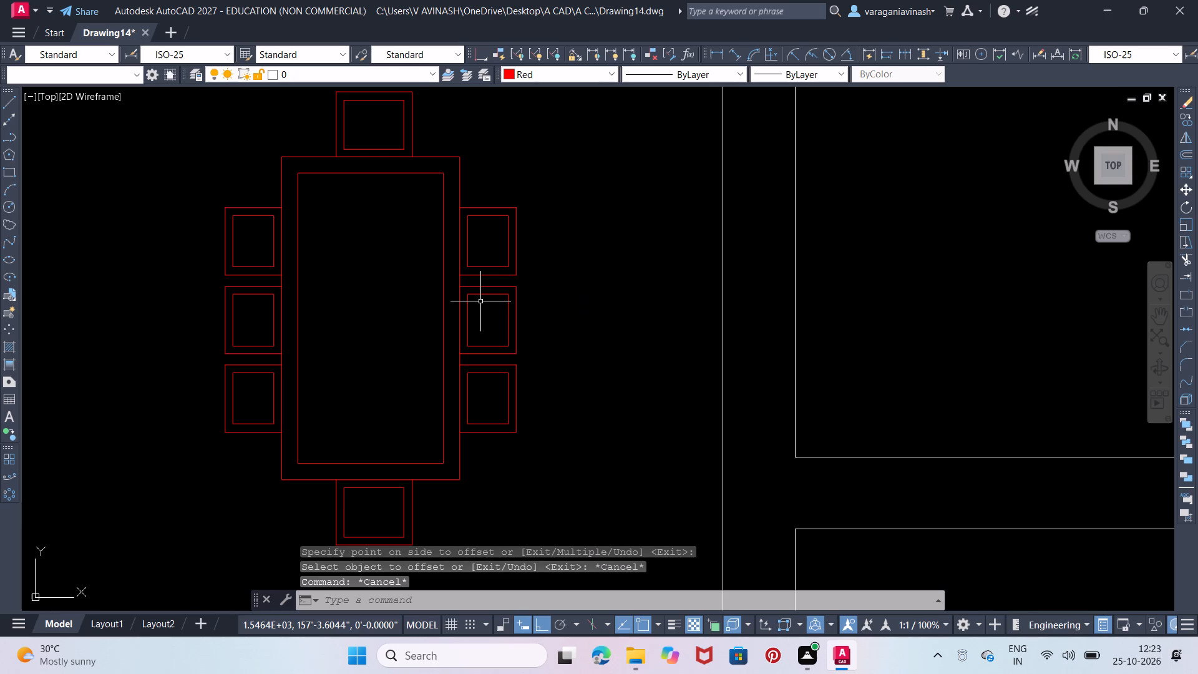
Turn Ortho mode off.
{"action": "key", "text": "F8"}
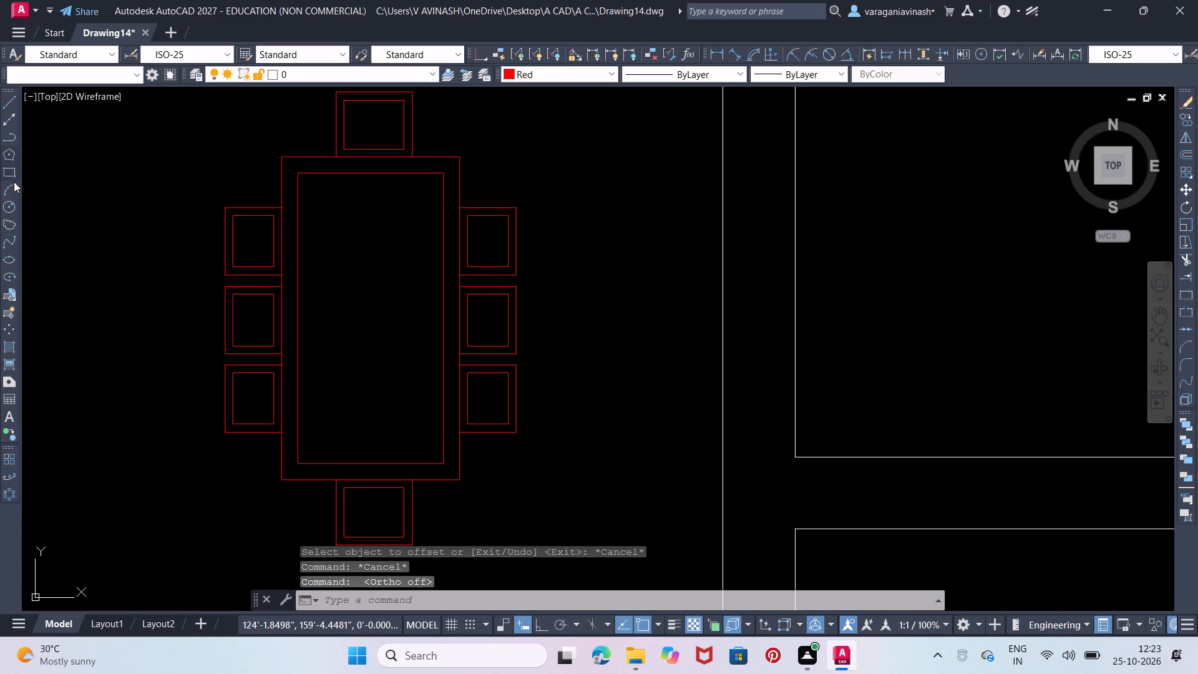
Draw two parallel diagonal lines, about 1'-7" and 1'-11" long, across the northwest corner of the table's inner rectangle.
{"action": "left_click", "coordinate": [2, 103]}
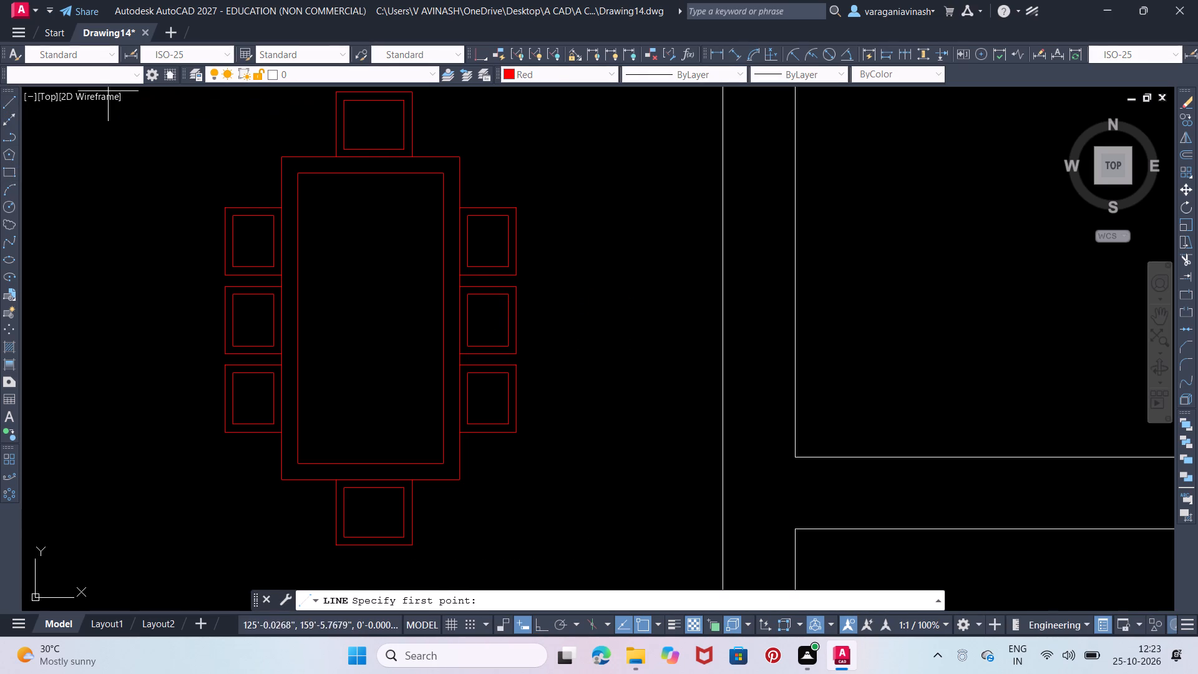
{"action": "left_click", "coordinate": [299, 284]}
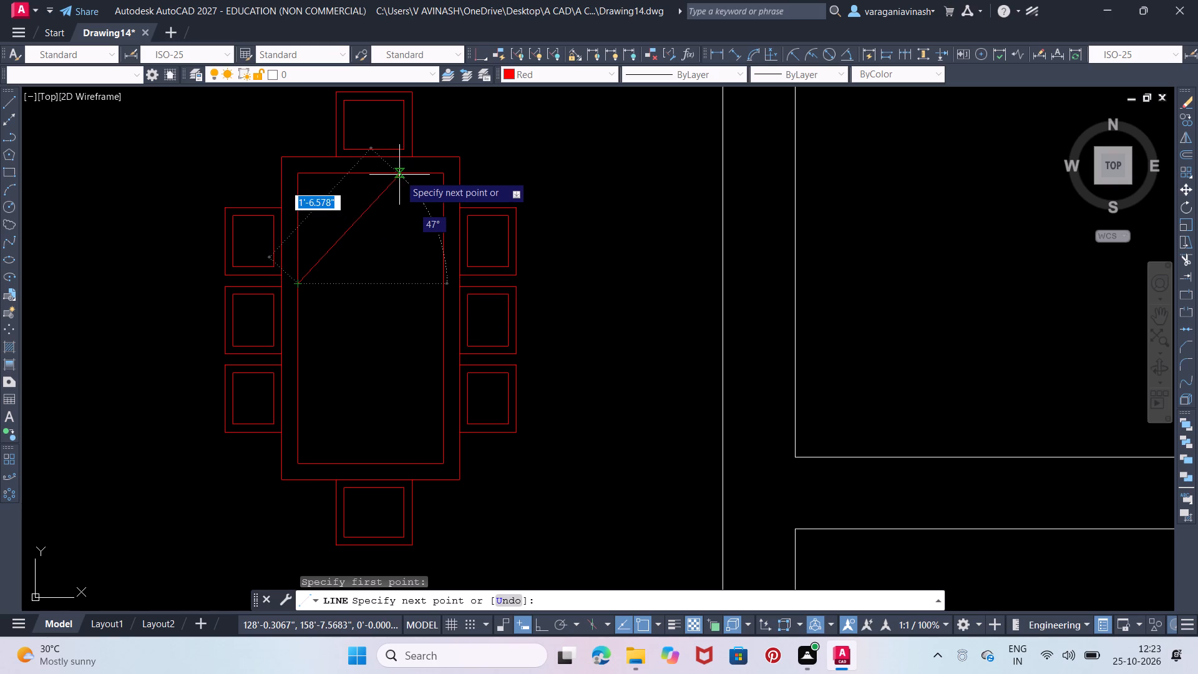
{"action": "left_click", "coordinate": [401, 176]}
{"action": "left_click", "coordinate": [424, 175]}
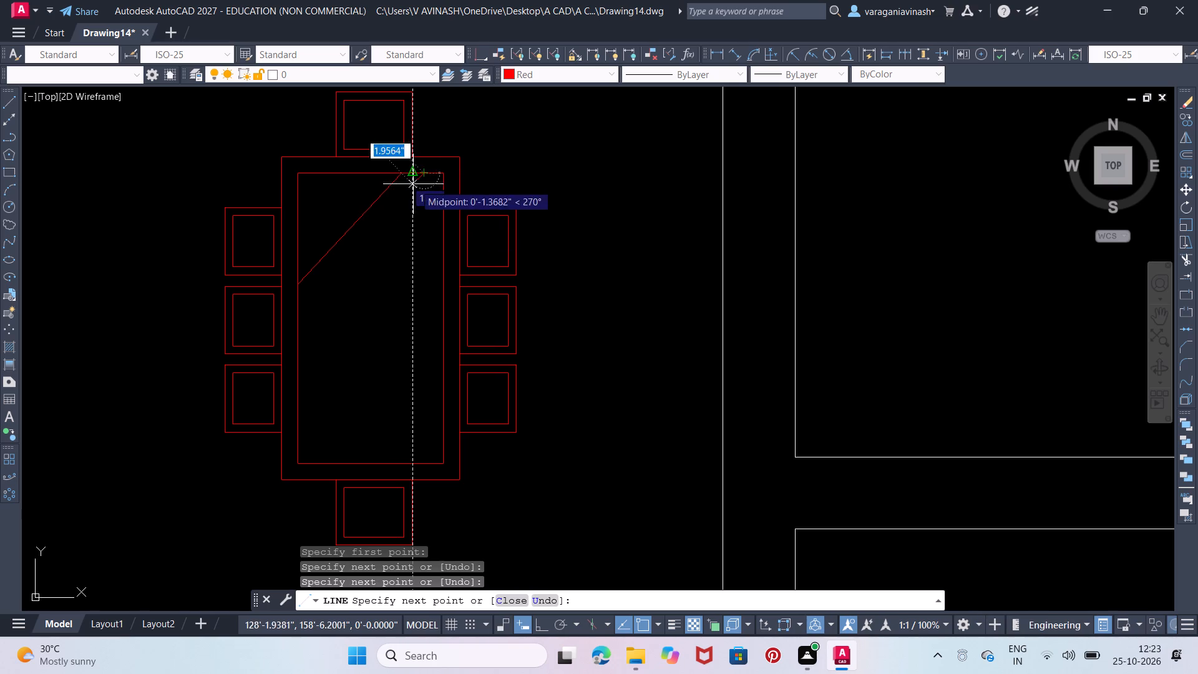
{"action": "left_click", "coordinate": [299, 307]}
{"action": "right_click", "coordinate": [299, 307]}
{"action": "left_click", "coordinate": [311, 316]}
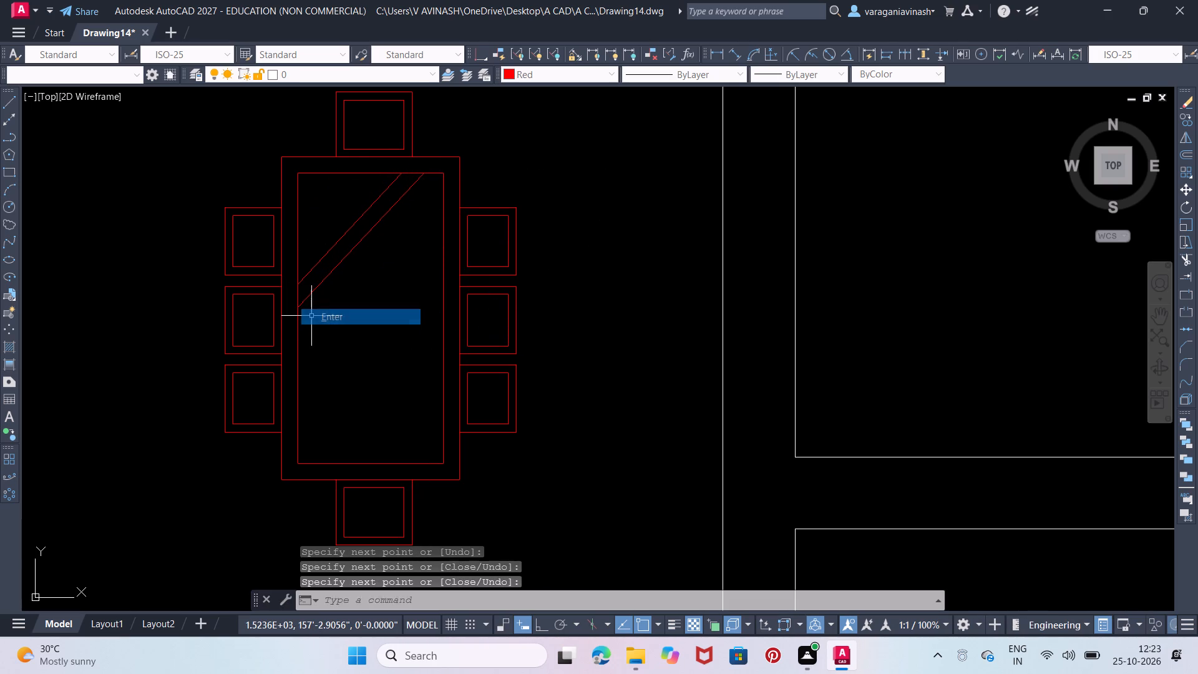
Draw two close parallel diagonal lines across the southeast corner of the table's inner rectangle, the longer about 1'-6".
{"action": "right_click", "coordinate": [313, 316]}
{"action": "left_click", "coordinate": [343, 320]}
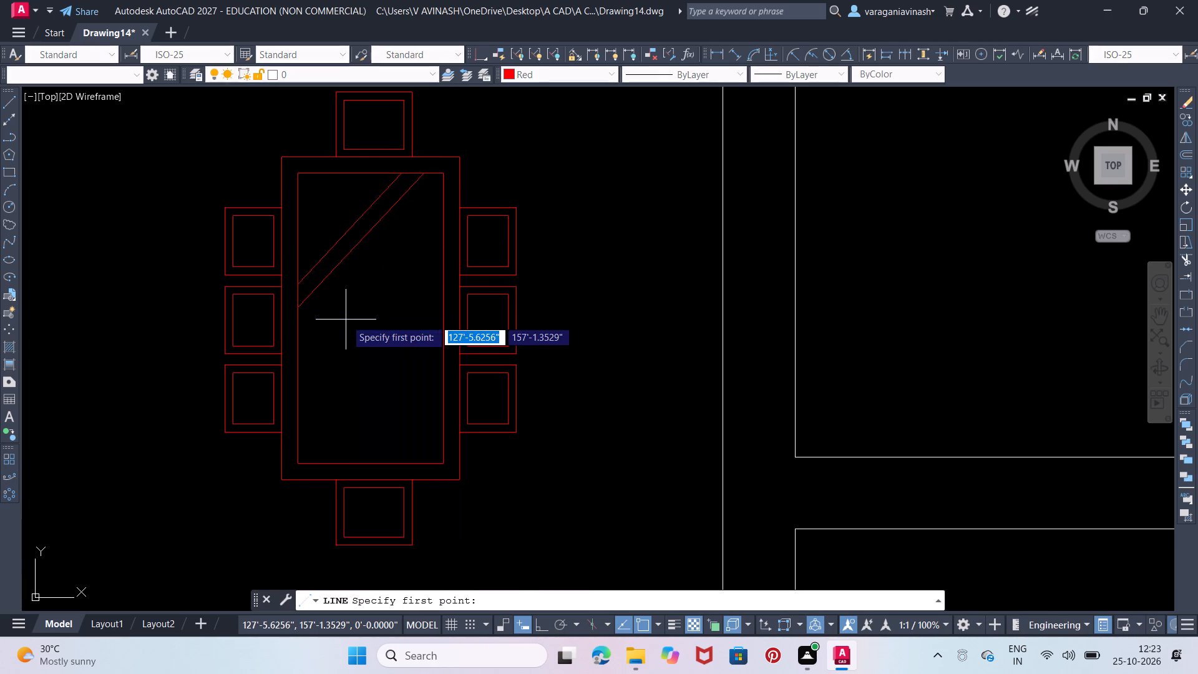
{"action": "left_click", "coordinate": [356, 464]}
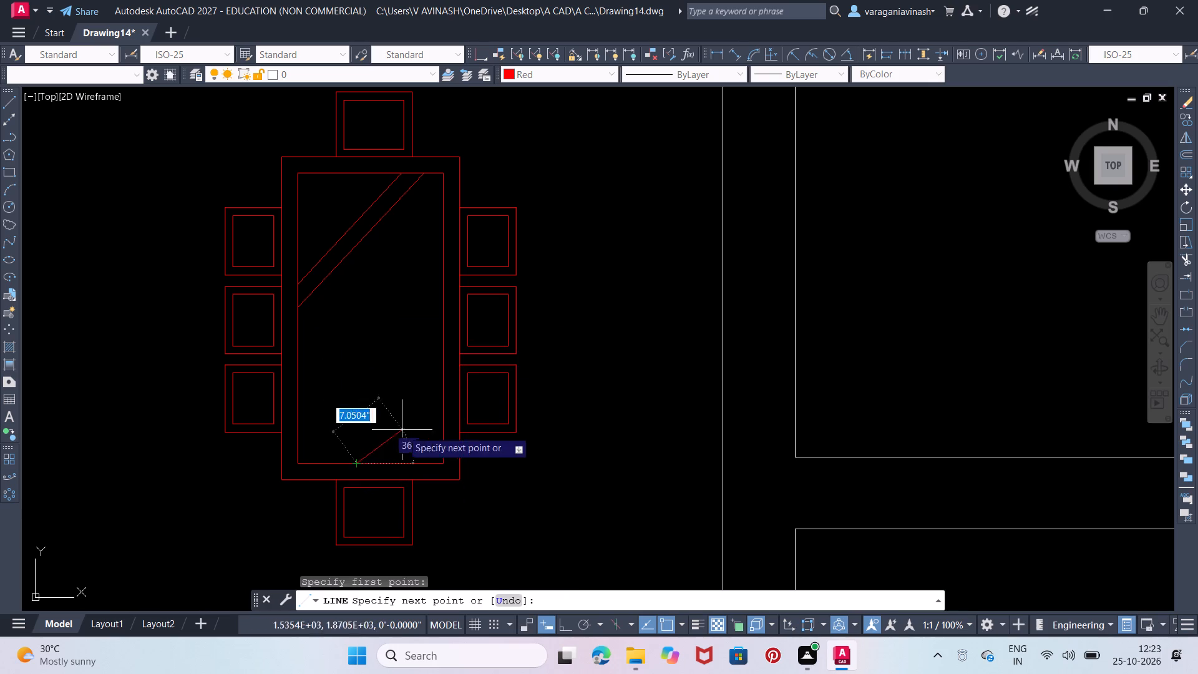
{"action": "left_click", "coordinate": [440, 383]}
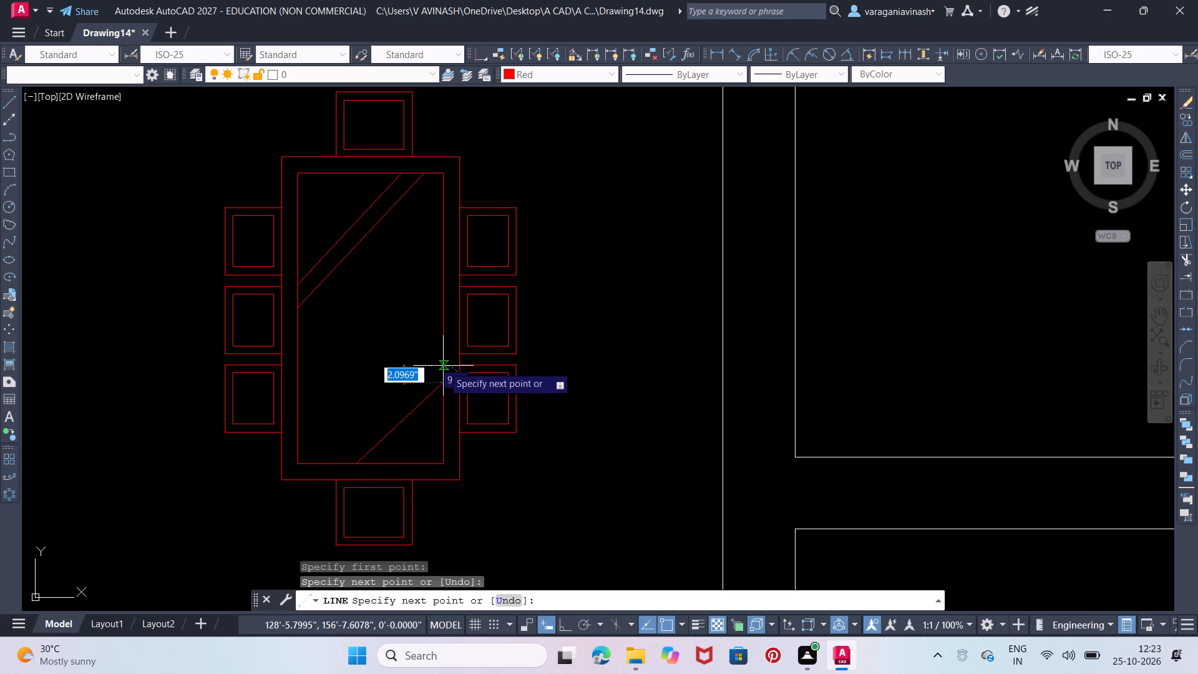
{"action": "left_click", "coordinate": [443, 366]}
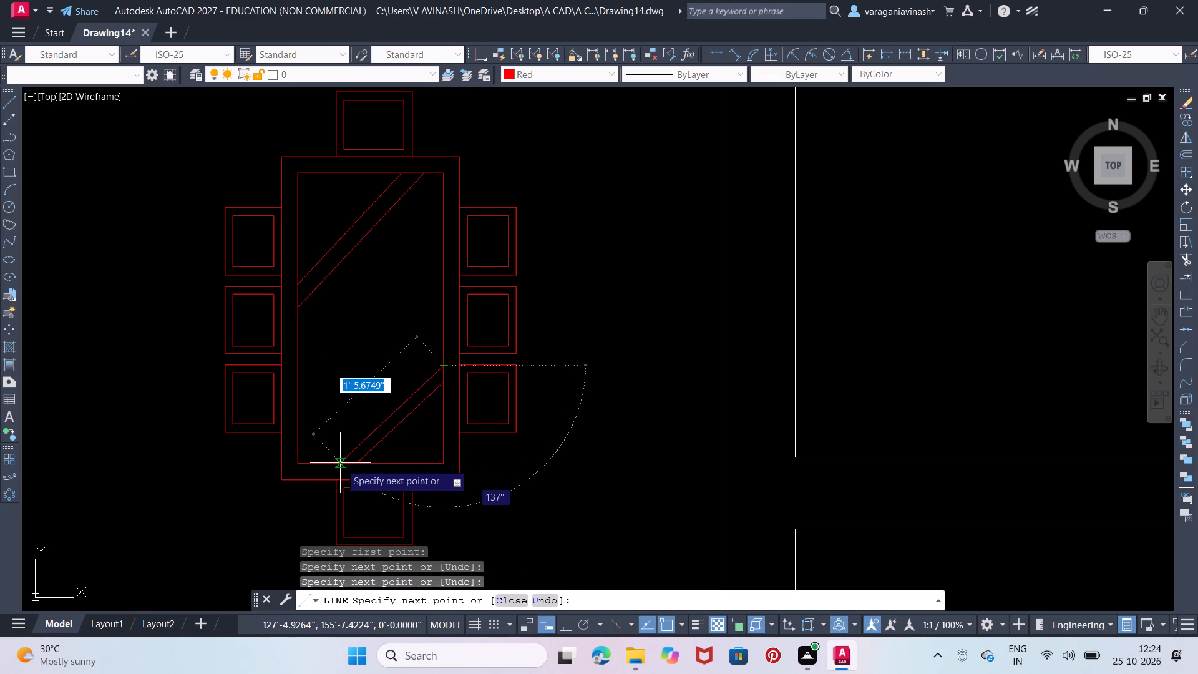
{"action": "left_click", "coordinate": [340, 463]}
{"action": "right_click", "coordinate": [346, 361]}
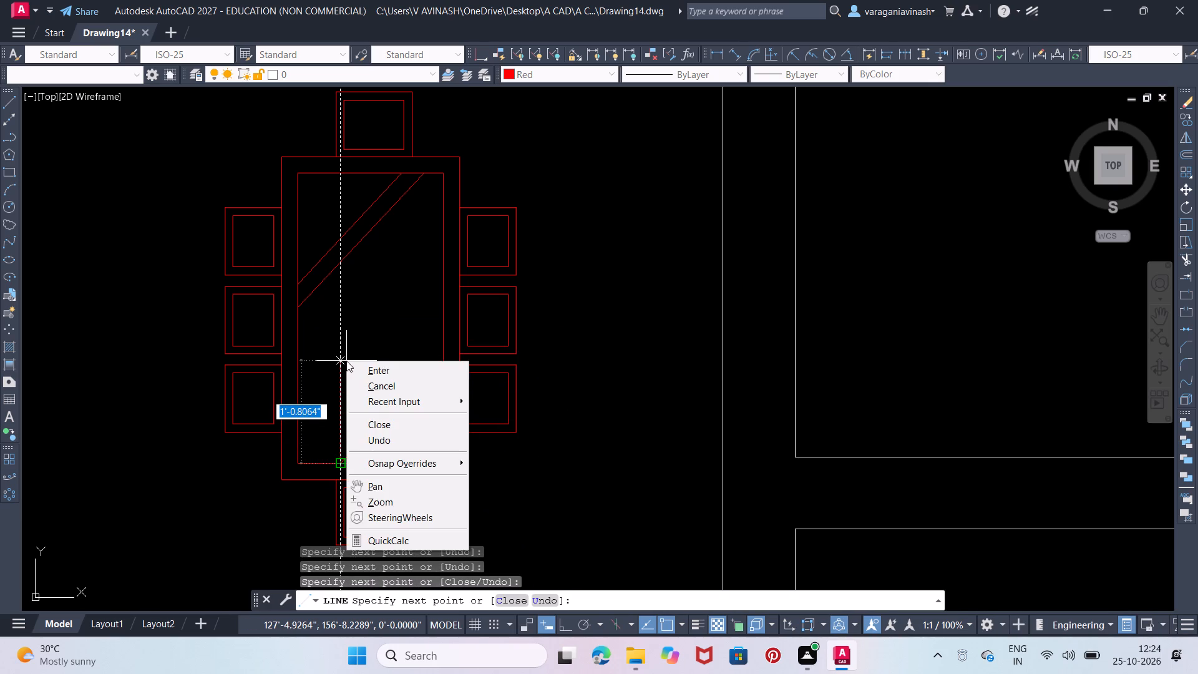
{"action": "left_click", "coordinate": [359, 366]}
Draw a free-standing diagonal line about 1'-1" long just northwest of the southeast pair, parallel to it.
{"action": "right_click", "coordinate": [331, 435]}
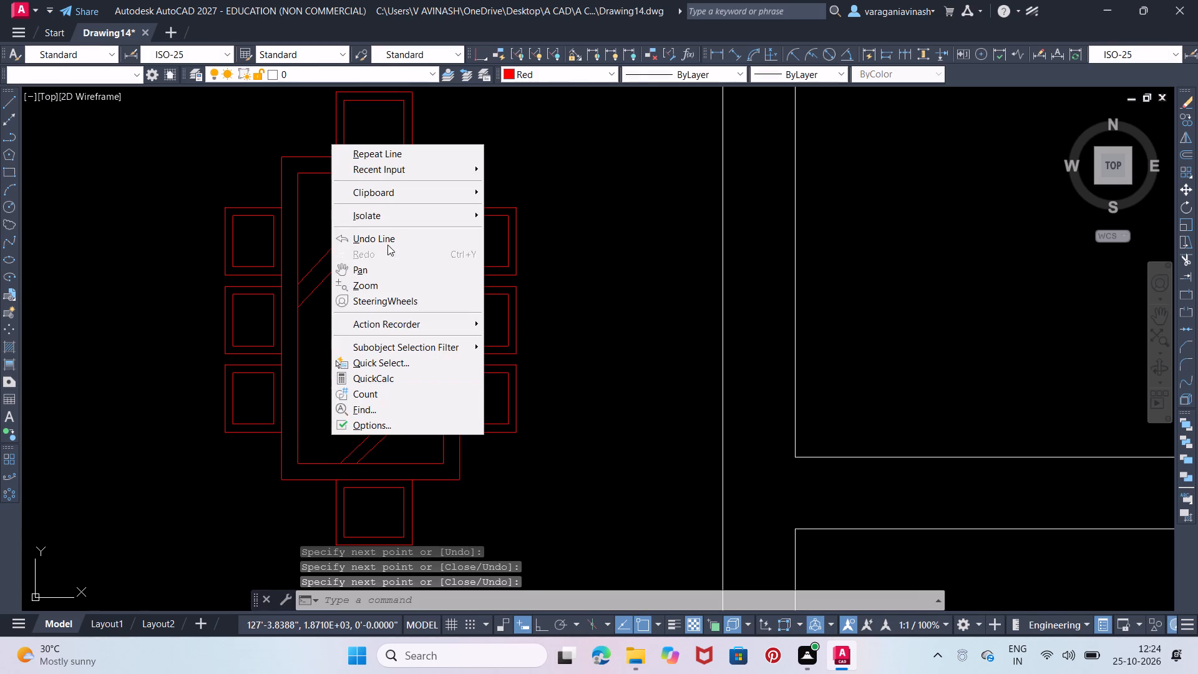
{"action": "left_click", "coordinate": [404, 154]}
{"action": "left_click", "coordinate": [334, 436]}
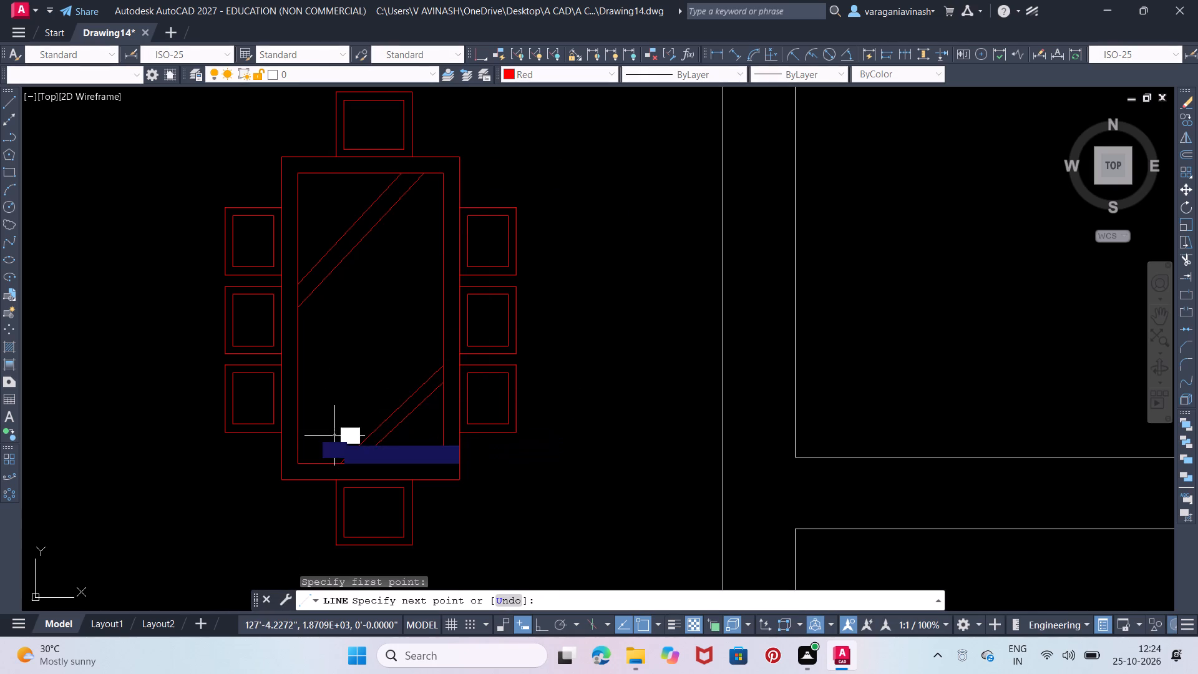
{"action": "left_click", "coordinate": [413, 361]}
{"action": "right_click", "coordinate": [413, 361]}
{"action": "left_click", "coordinate": [444, 368]}
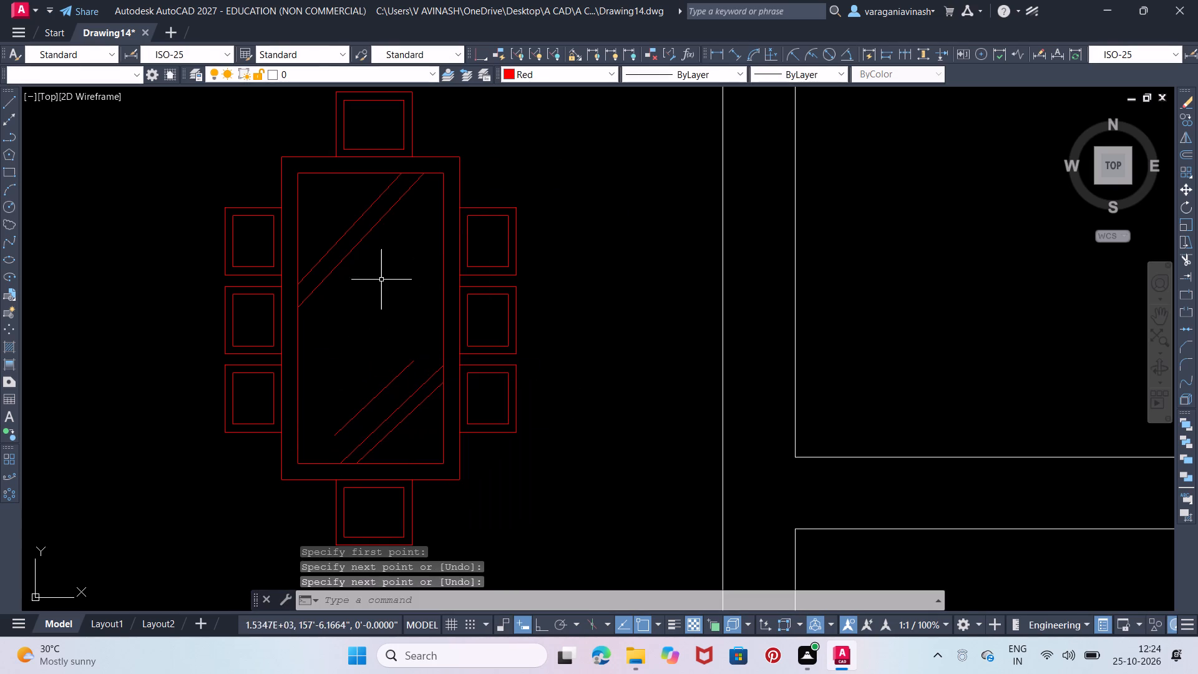
Draw a free-standing diagonal line about 11" long just southeast of the northwest pair, parallel to it.
{"action": "right_click", "coordinate": [363, 284]}
{"action": "left_click", "coordinate": [369, 292]}
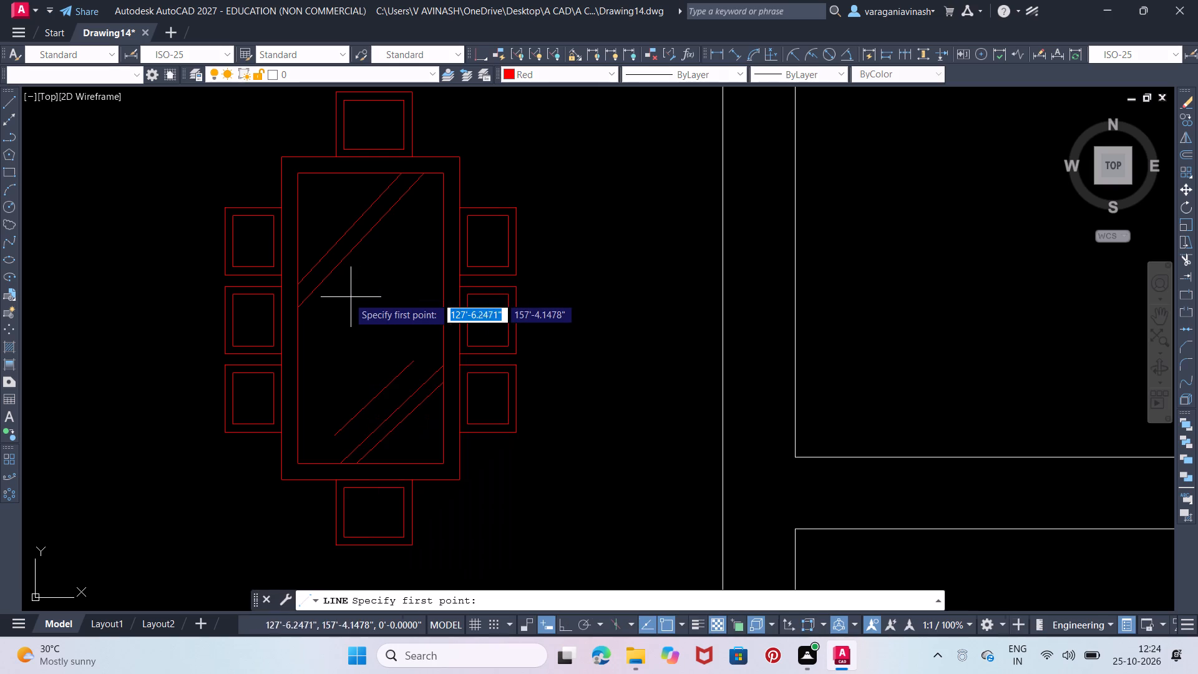
{"action": "left_click", "coordinate": [342, 294]}
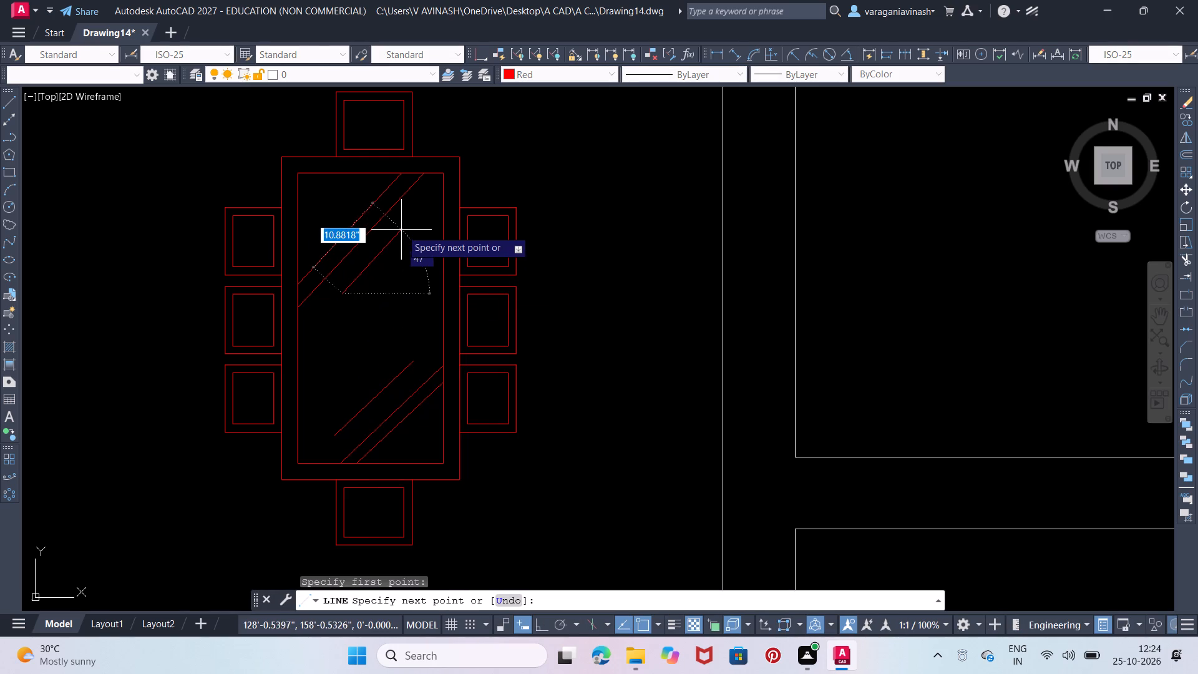
{"action": "left_click", "coordinate": [399, 228]}
{"action": "right_click", "coordinate": [399, 228]}
{"action": "left_click", "coordinate": [414, 238]}
Draw a short parallel diagonal line between the northwest pair and the inner rectangle's northwest corner.
{"action": "right_click", "coordinate": [415, 238]}
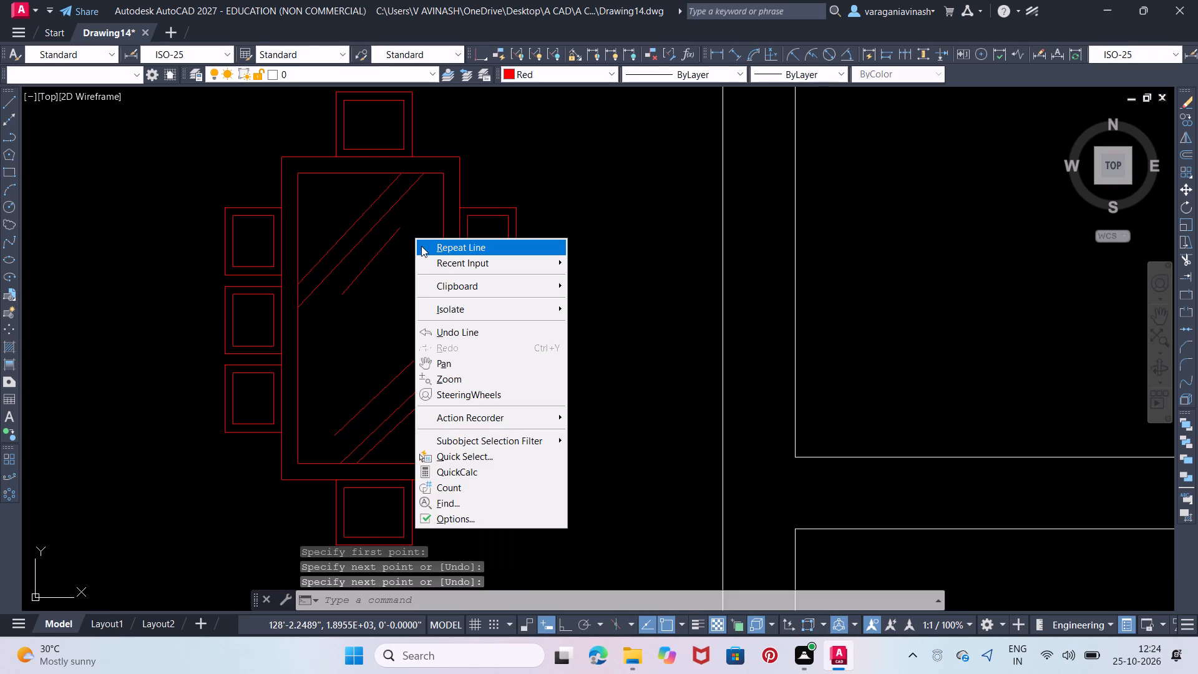
{"action": "left_click", "coordinate": [421, 246]}
{"action": "left_click", "coordinate": [323, 227]}
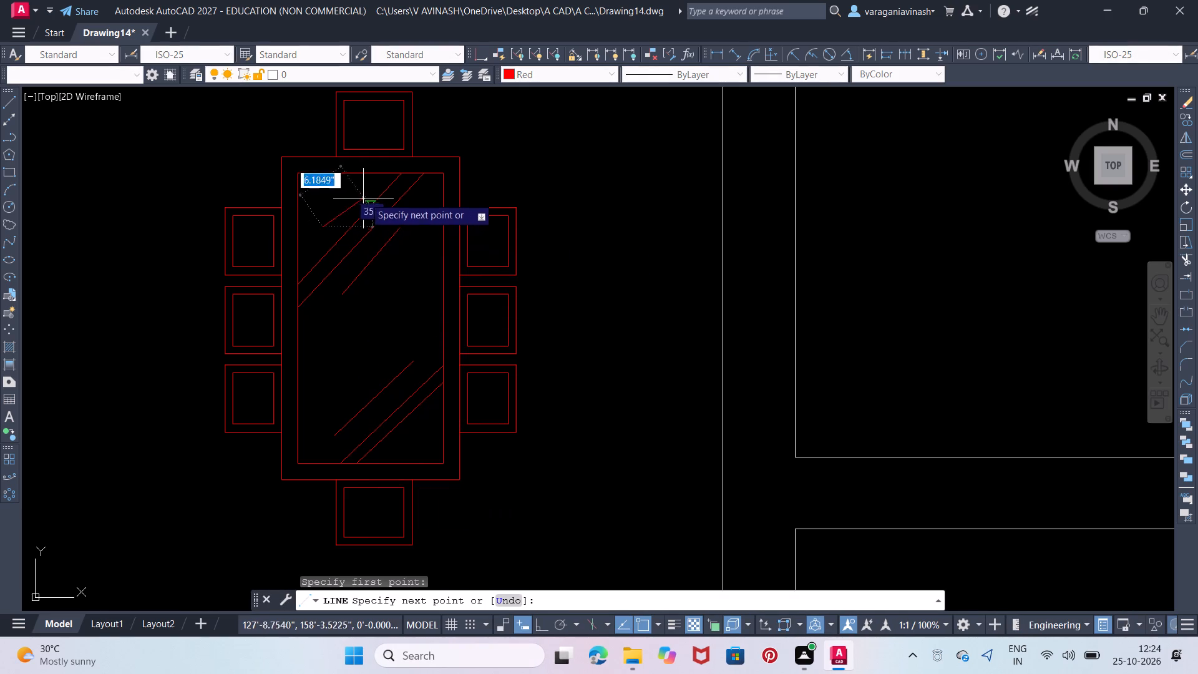
{"action": "left_click", "coordinate": [360, 187]}
{"action": "right_click", "coordinate": [359, 187]}
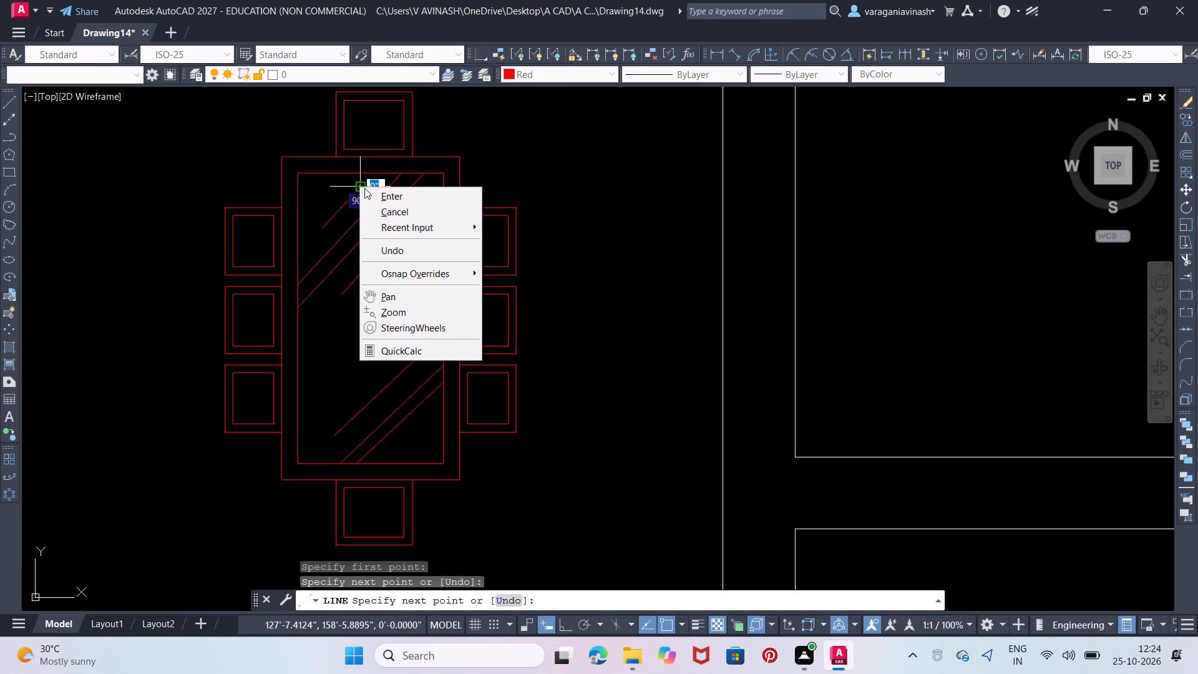
{"action": "left_click", "coordinate": [368, 190]}
{"action": "scroll", "coordinate": [369, 191], "scroll_direction": "down", "scroll_amount": 1}
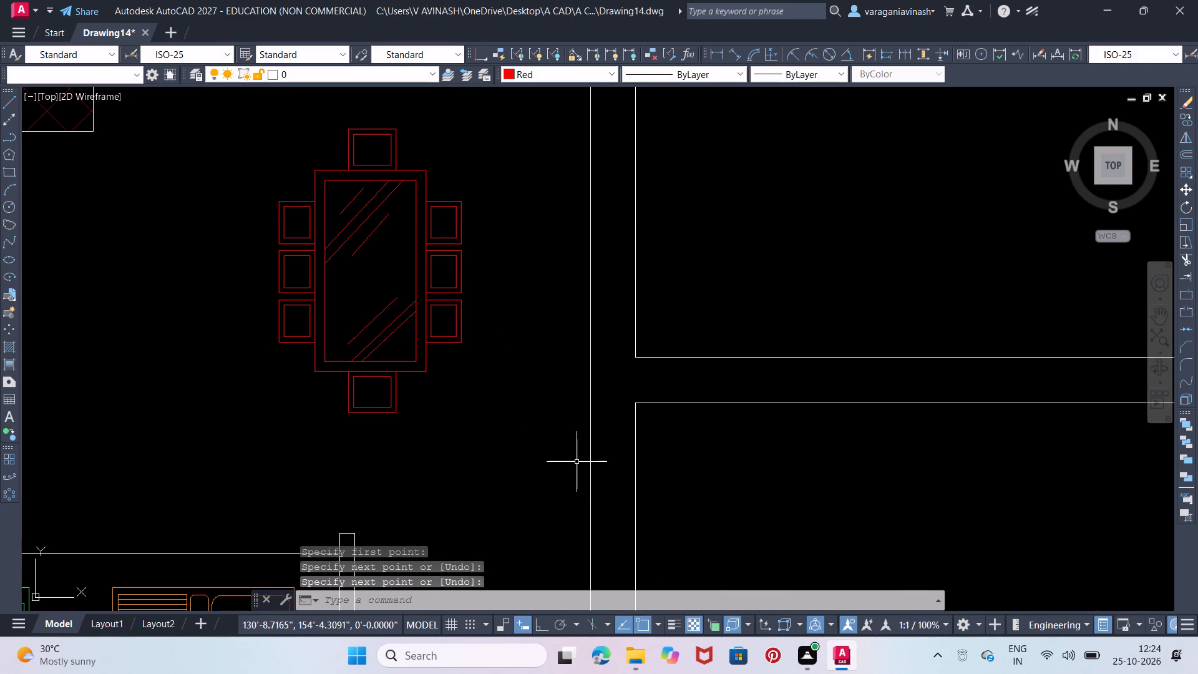
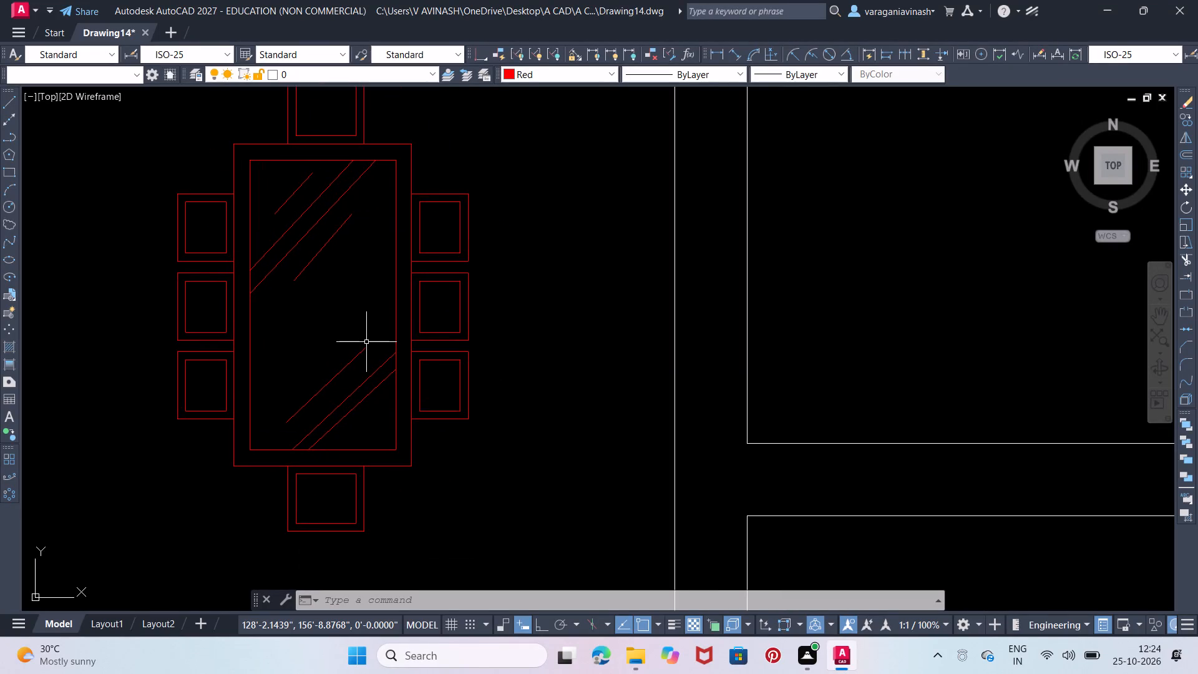
Insert the Trees - Imperial block from the architectural tool palette in the room beside the dining table.
{"action": "key", "text": "ctrl+3"}
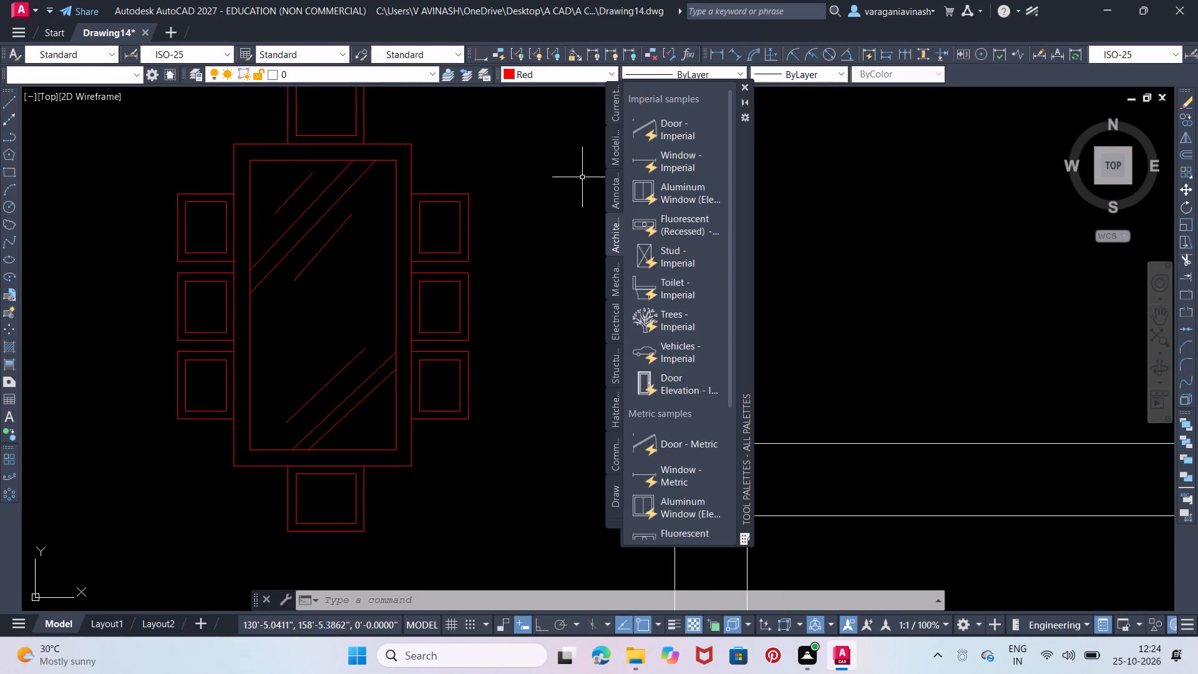
{"action": "left_click", "coordinate": [678, 334]}
{"action": "left_click", "coordinate": [677, 329]}
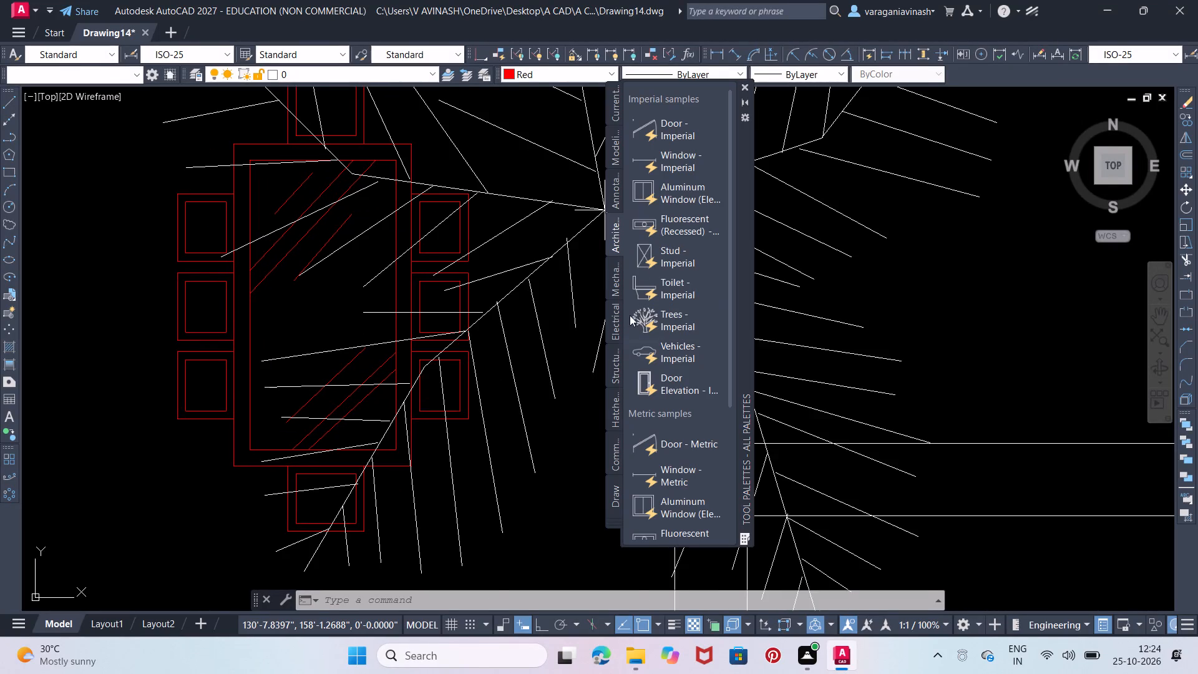
{"action": "left_click", "coordinate": [817, 298]}
{"action": "scroll", "coordinate": [817, 298], "scroll_direction": "down", "scroll_amount": 1}
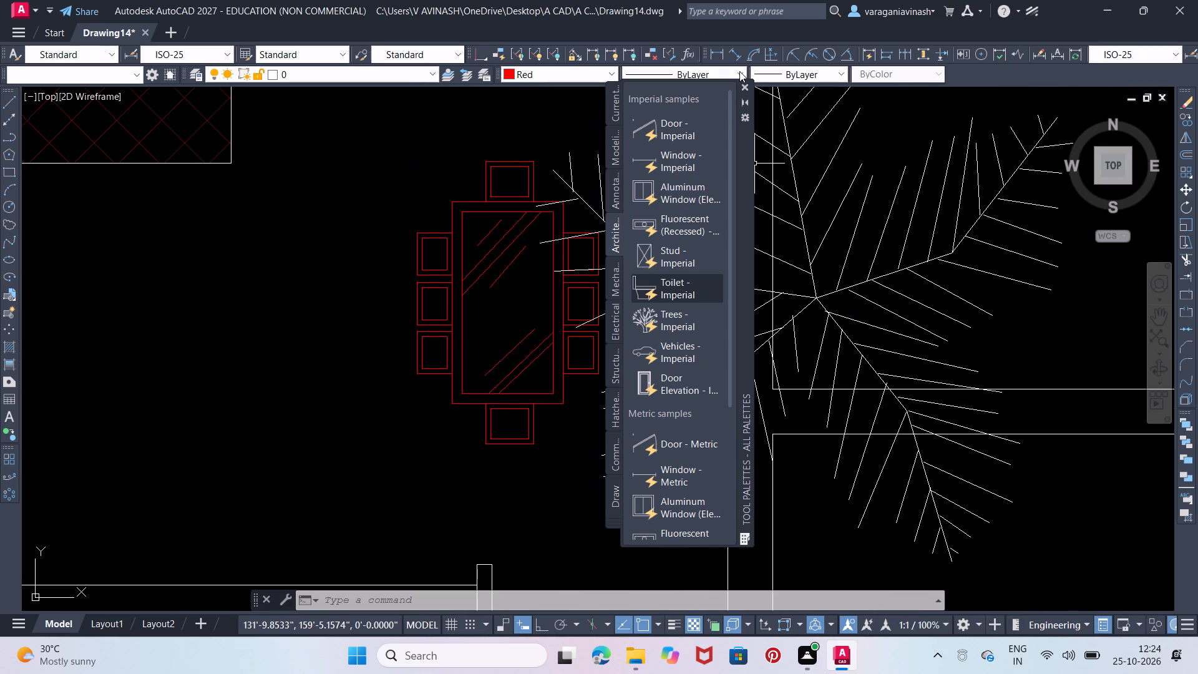
{"action": "left_click", "coordinate": [744, 90]}
Change the inserted tree block's view type from the palm to Type 3 Evergreen (Plan).
{"action": "left_click", "coordinate": [799, 211]}
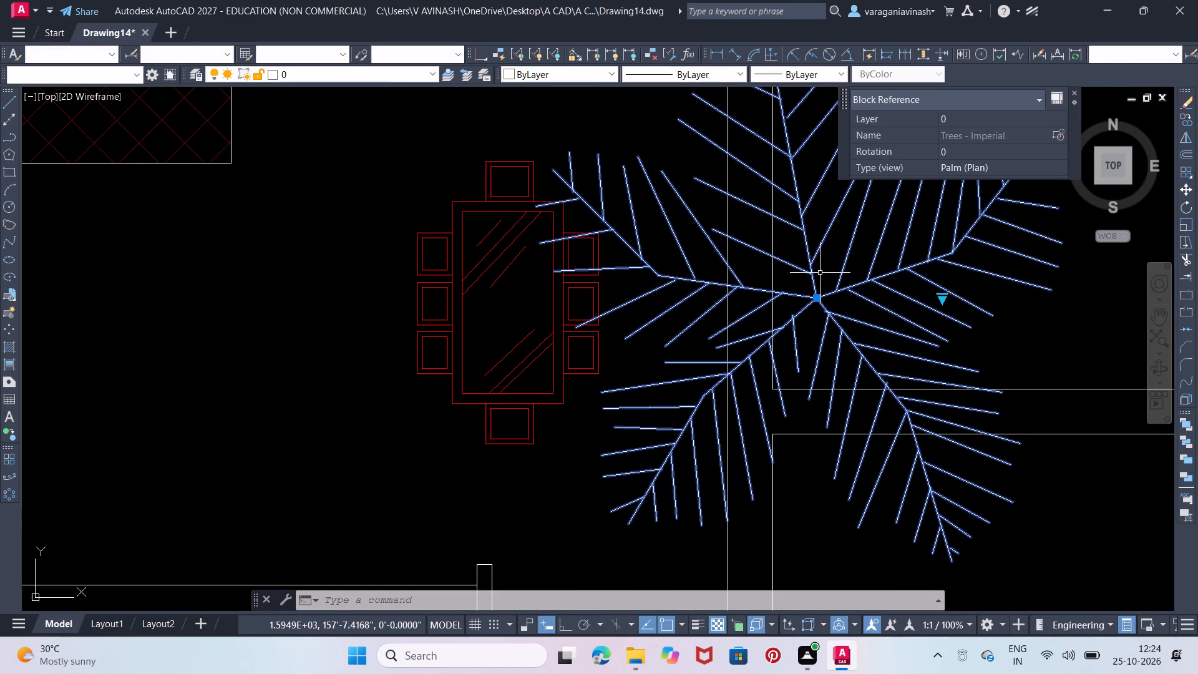
{"action": "left_click", "coordinate": [938, 300]}
{"action": "left_click", "coordinate": [942, 311]}
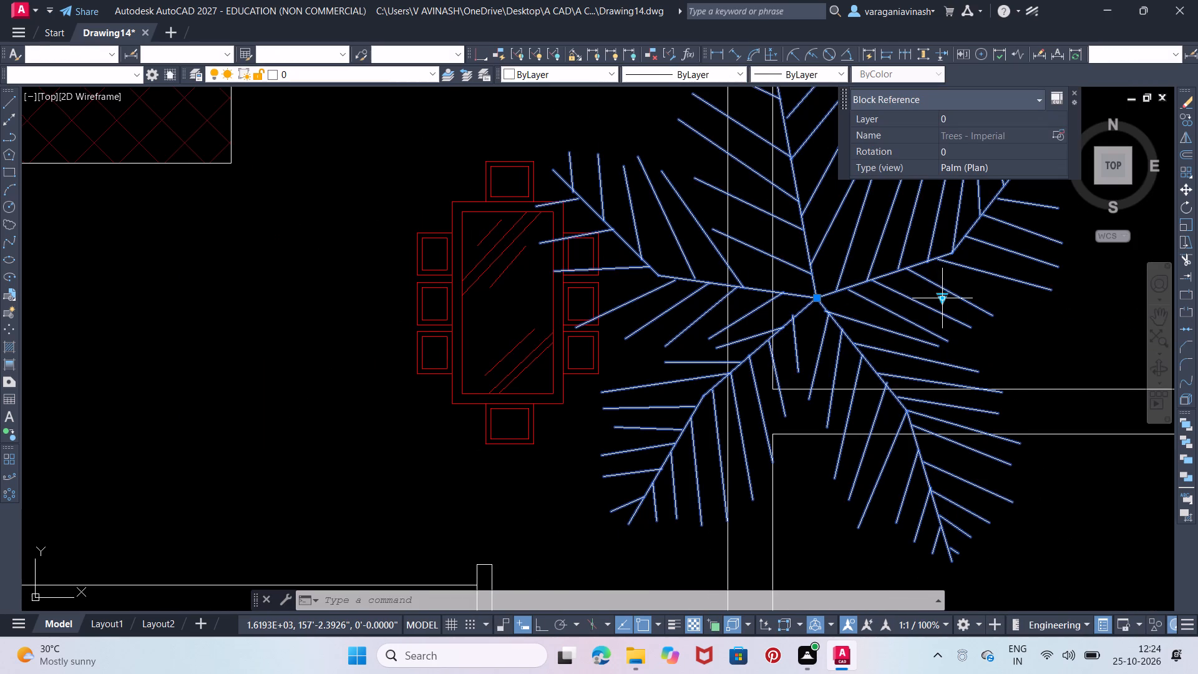
{"action": "left_click", "coordinate": [942, 301]}
{"action": "left_click", "coordinate": [1019, 467]}
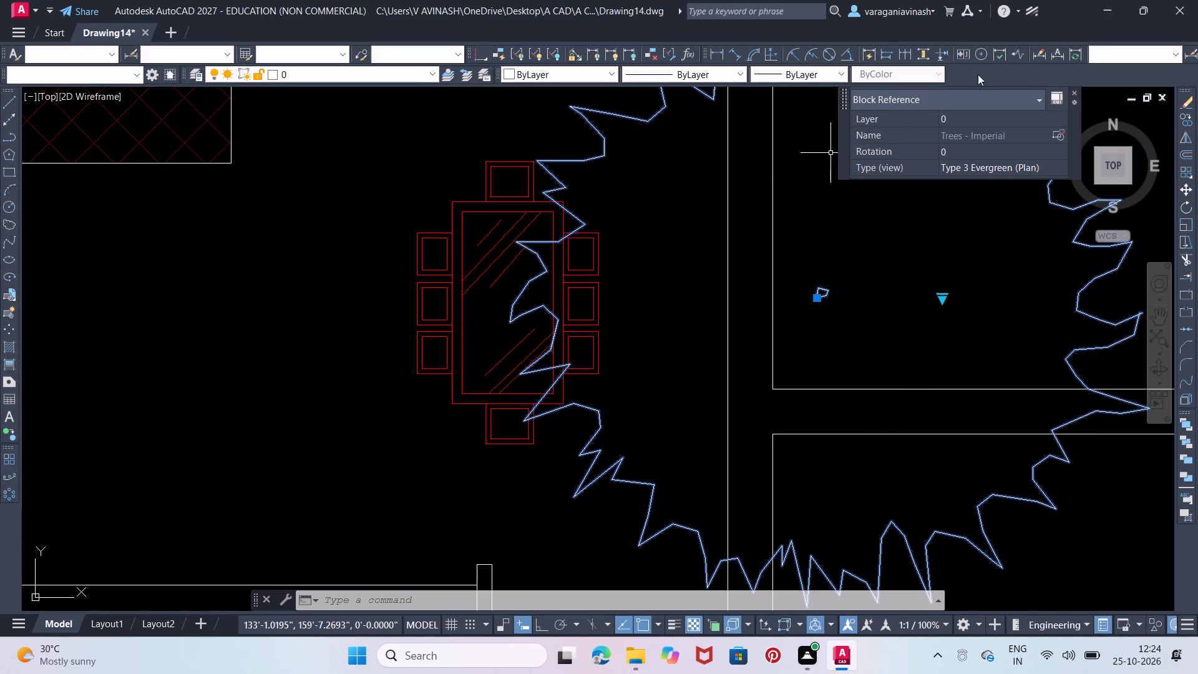
{"action": "left_click", "coordinate": [1073, 92]}
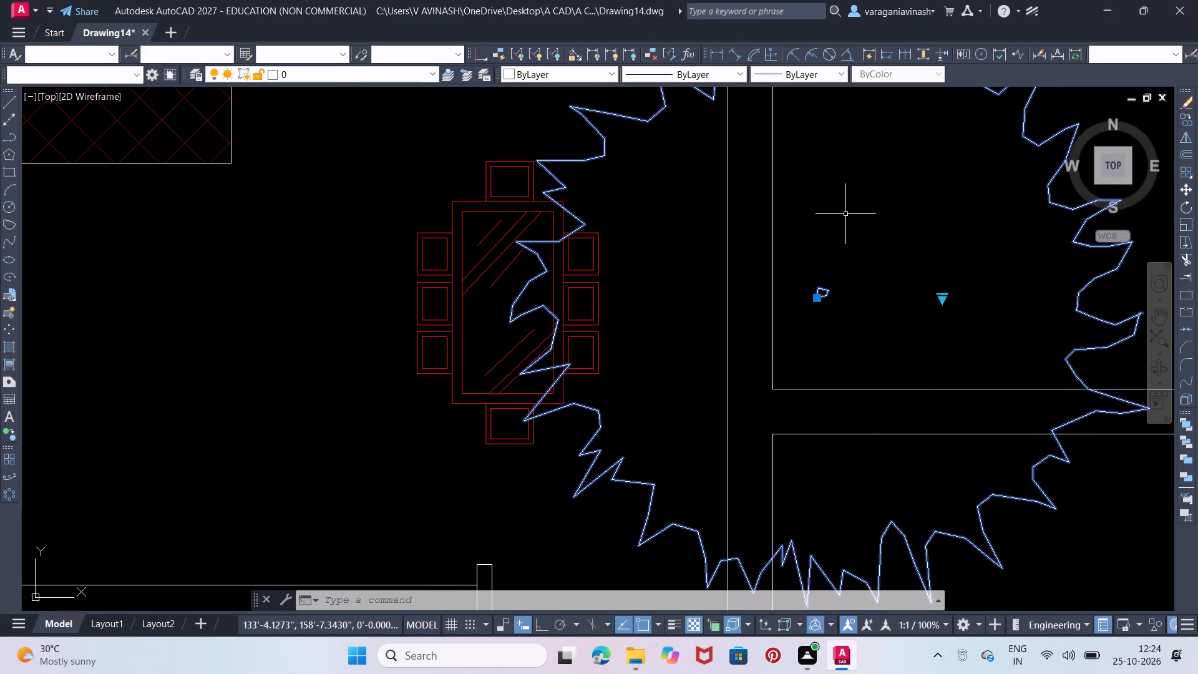
Scale the evergreen block down about its centre by a factor of roughly 0.06, small enough for the dining table.
{"action": "scroll", "coordinate": [844, 215], "scroll_direction": "down", "scroll_amount": 2}
{"action": "middle_click_drag", "start_coordinate": [902, 224], "coordinate": [628, 323]}
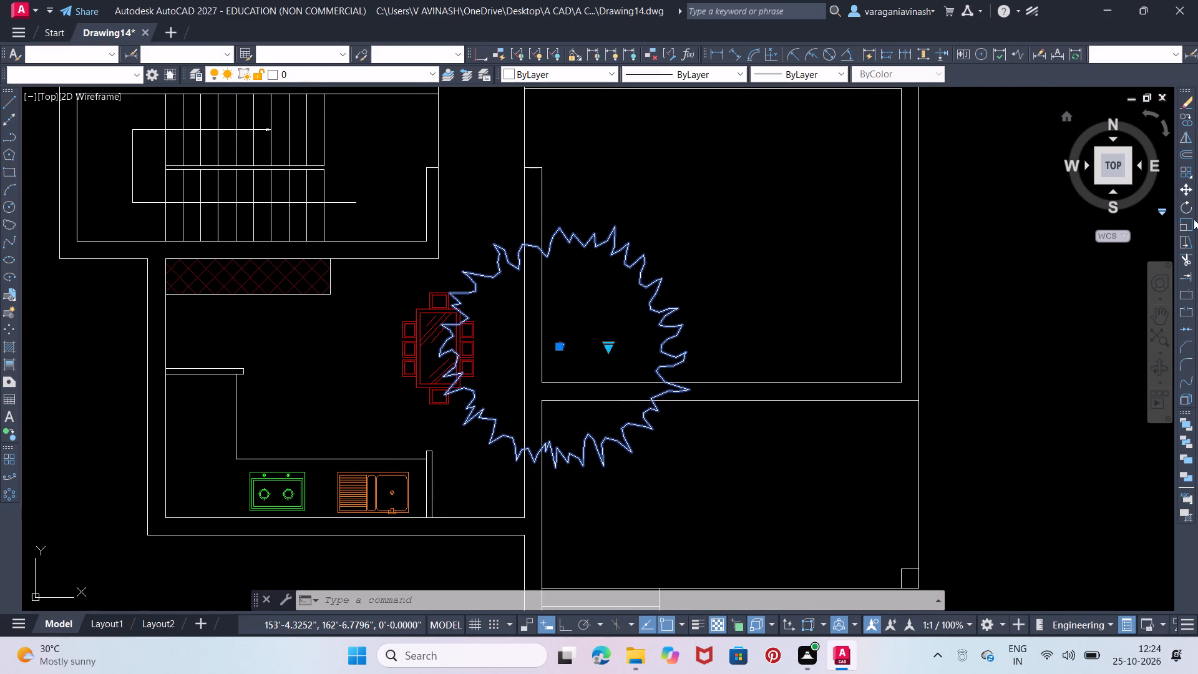
{"action": "left_click", "coordinate": [1194, 225]}
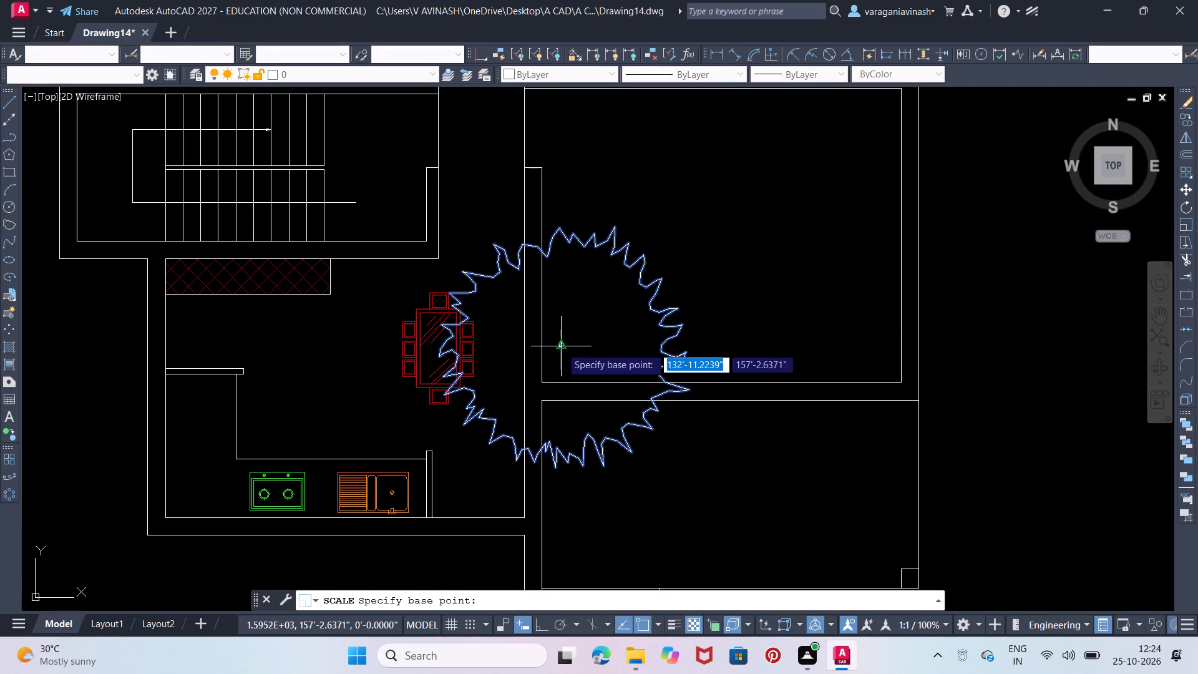
{"action": "left_click", "coordinate": [566, 346]}
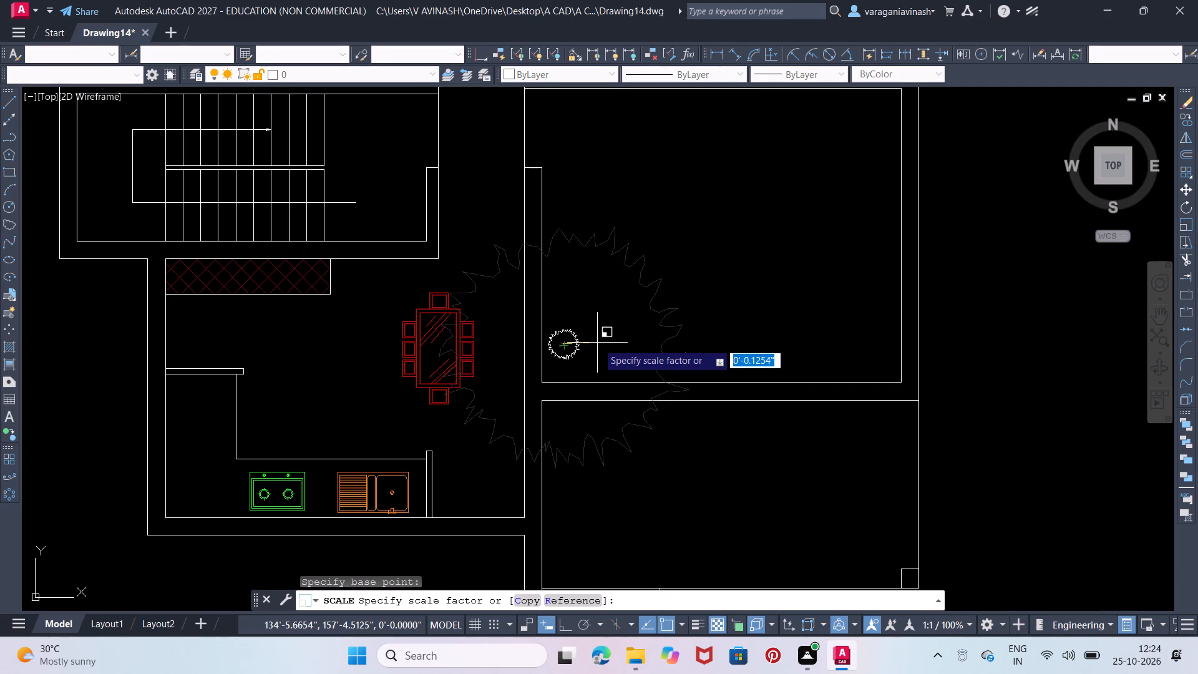
{"action": "scroll", "coordinate": [594, 343], "scroll_direction": "up", "scroll_amount": 2}
{"action": "middle_click_drag", "start_coordinate": [593, 343], "coordinate": [708, 343]}
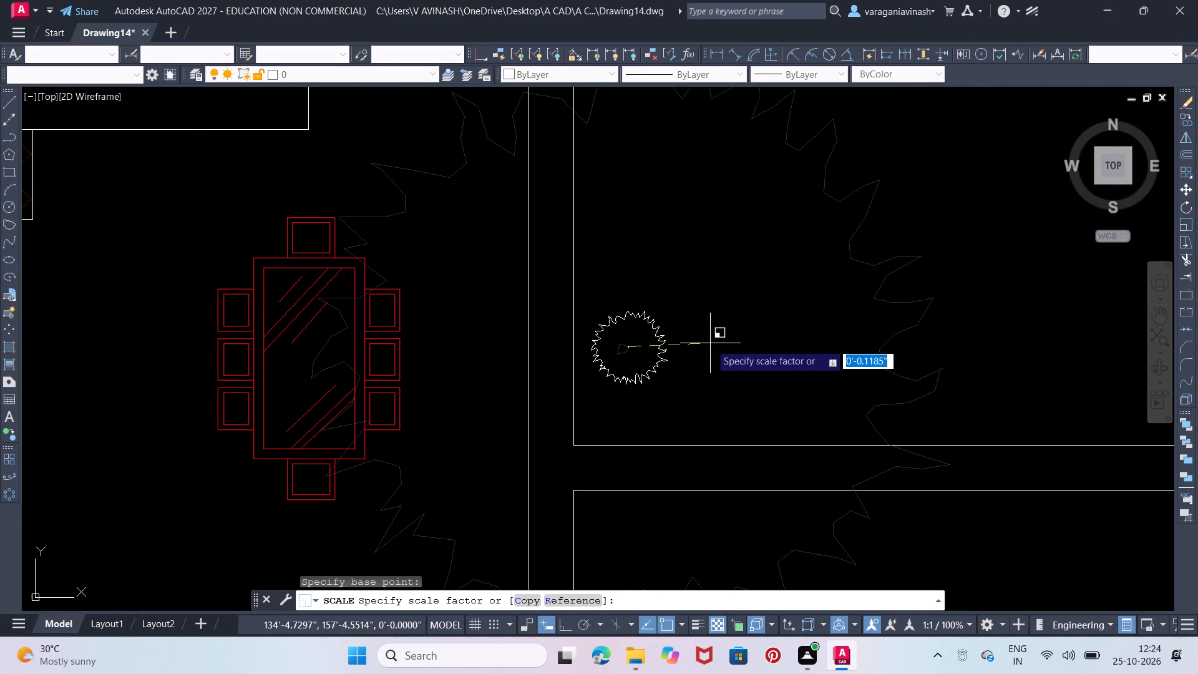
{"action": "scroll", "coordinate": [710, 343], "scroll_direction": "up", "scroll_amount": 1}
{"action": "middle_click_drag", "start_coordinate": [710, 343], "coordinate": [804, 339]}
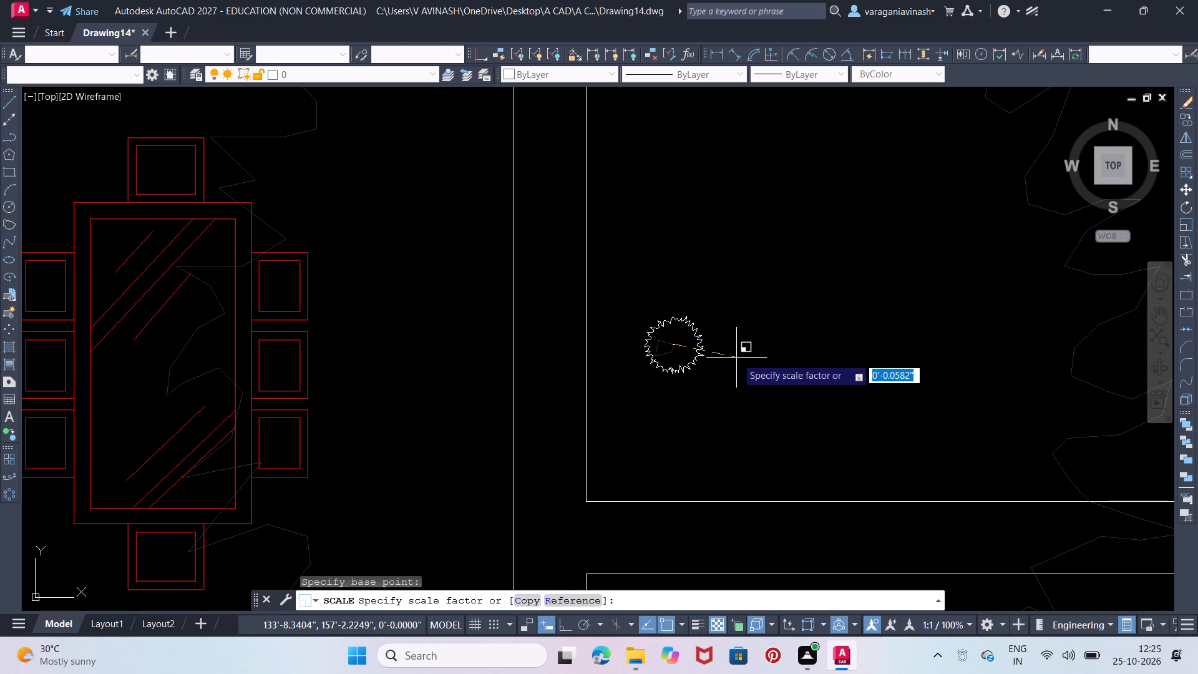
{"action": "left_click", "coordinate": [731, 355]}
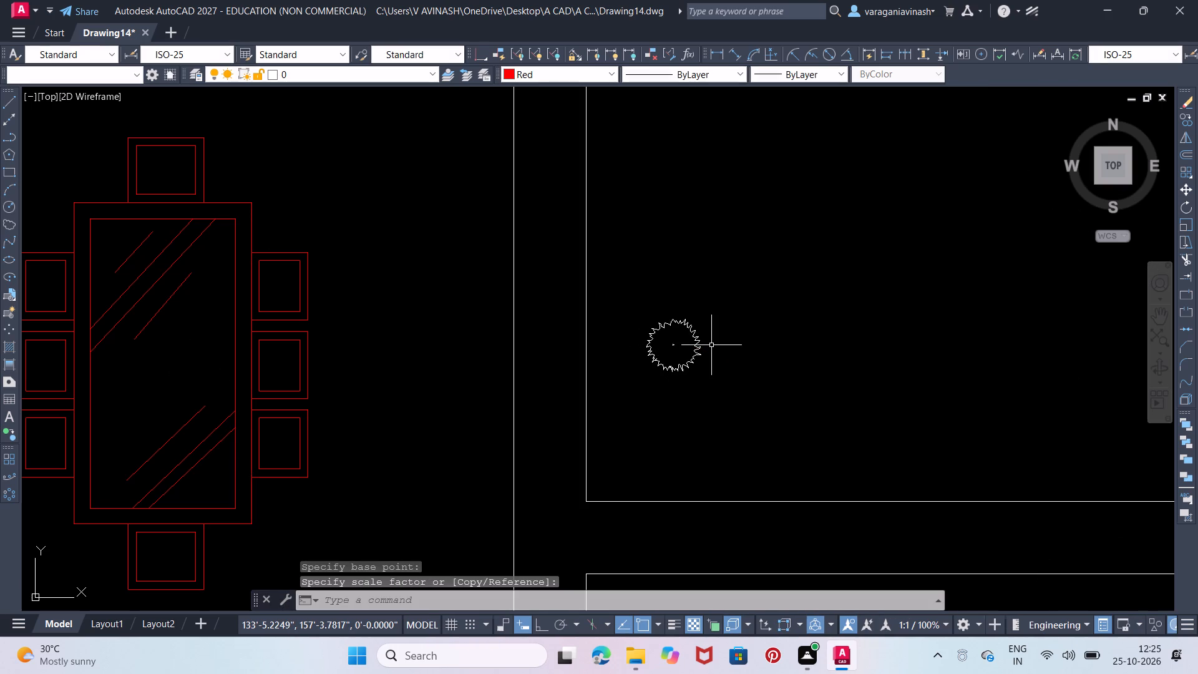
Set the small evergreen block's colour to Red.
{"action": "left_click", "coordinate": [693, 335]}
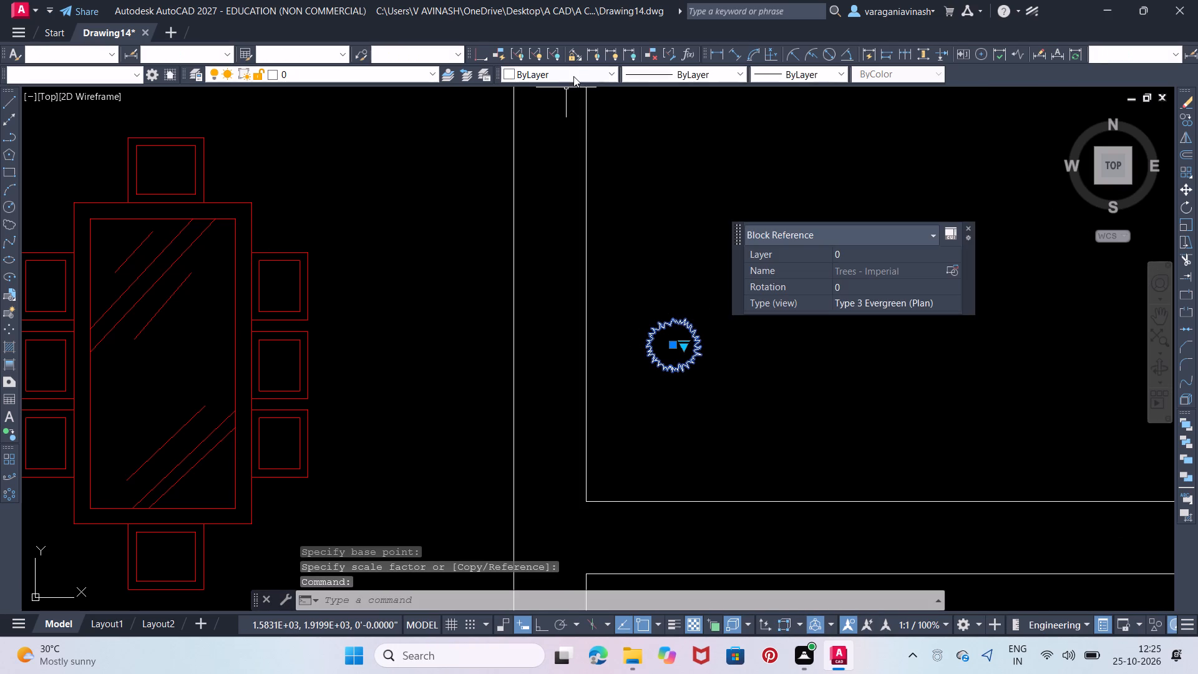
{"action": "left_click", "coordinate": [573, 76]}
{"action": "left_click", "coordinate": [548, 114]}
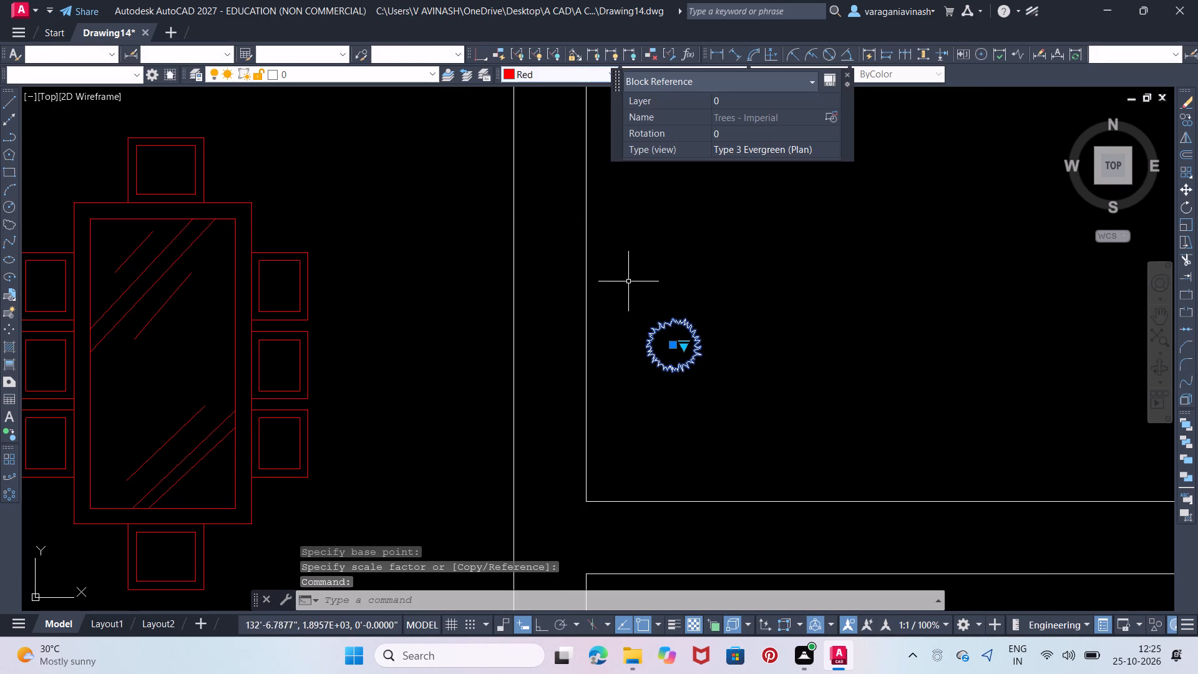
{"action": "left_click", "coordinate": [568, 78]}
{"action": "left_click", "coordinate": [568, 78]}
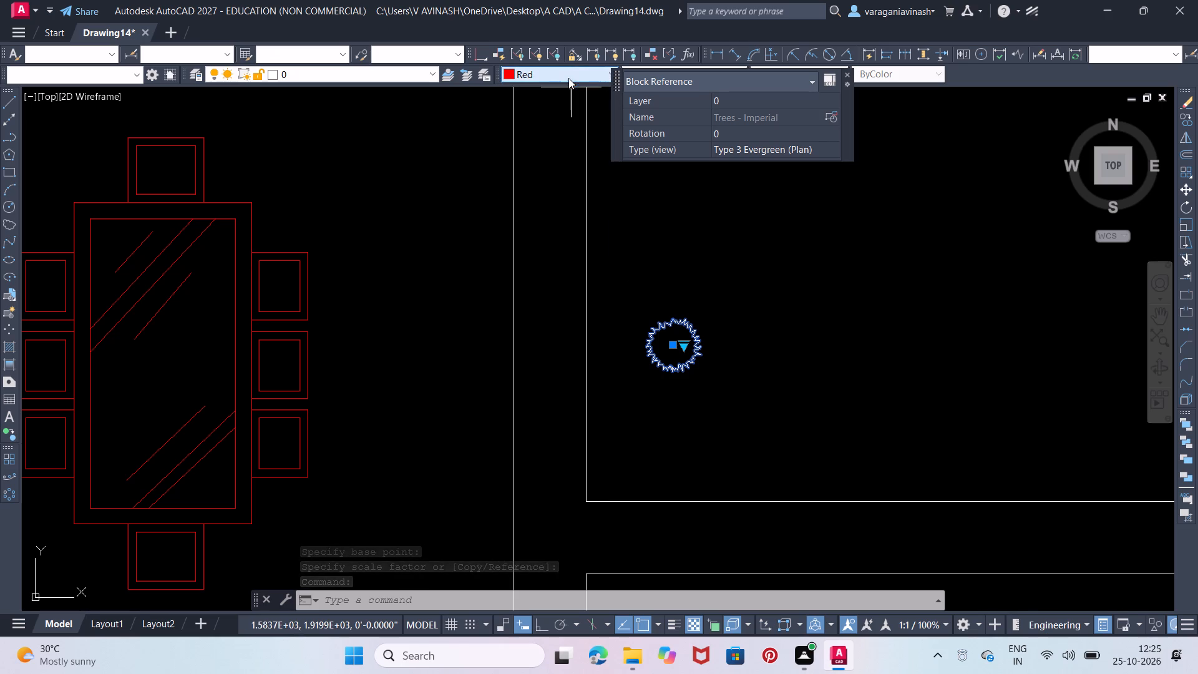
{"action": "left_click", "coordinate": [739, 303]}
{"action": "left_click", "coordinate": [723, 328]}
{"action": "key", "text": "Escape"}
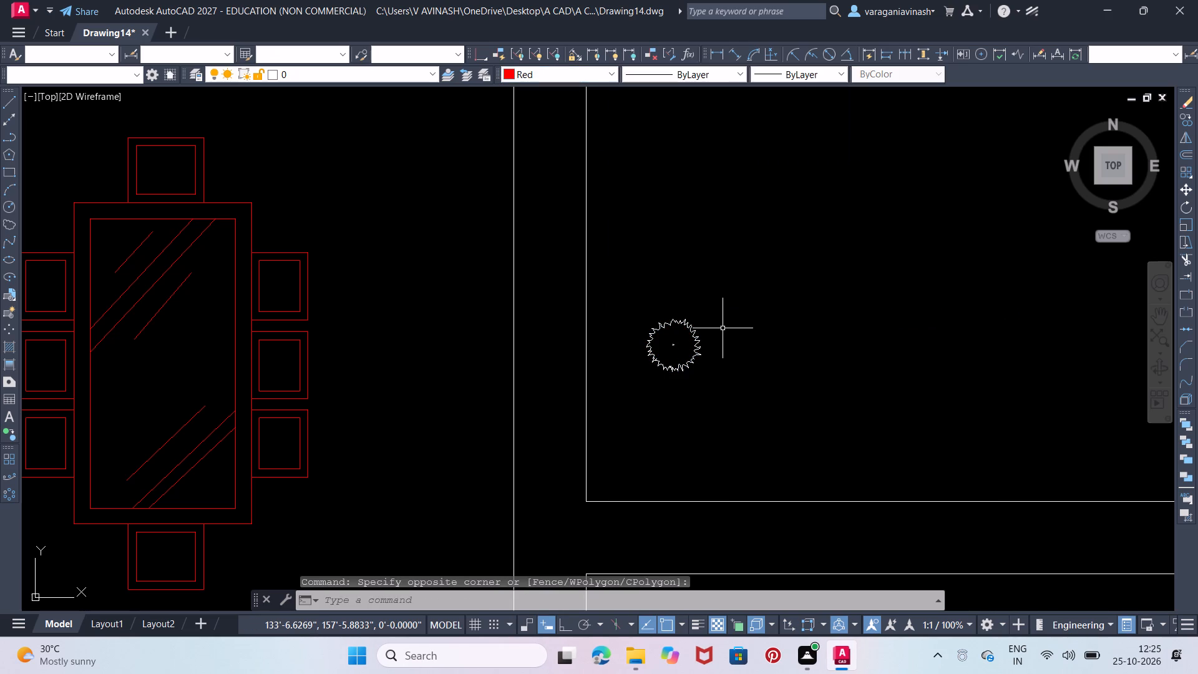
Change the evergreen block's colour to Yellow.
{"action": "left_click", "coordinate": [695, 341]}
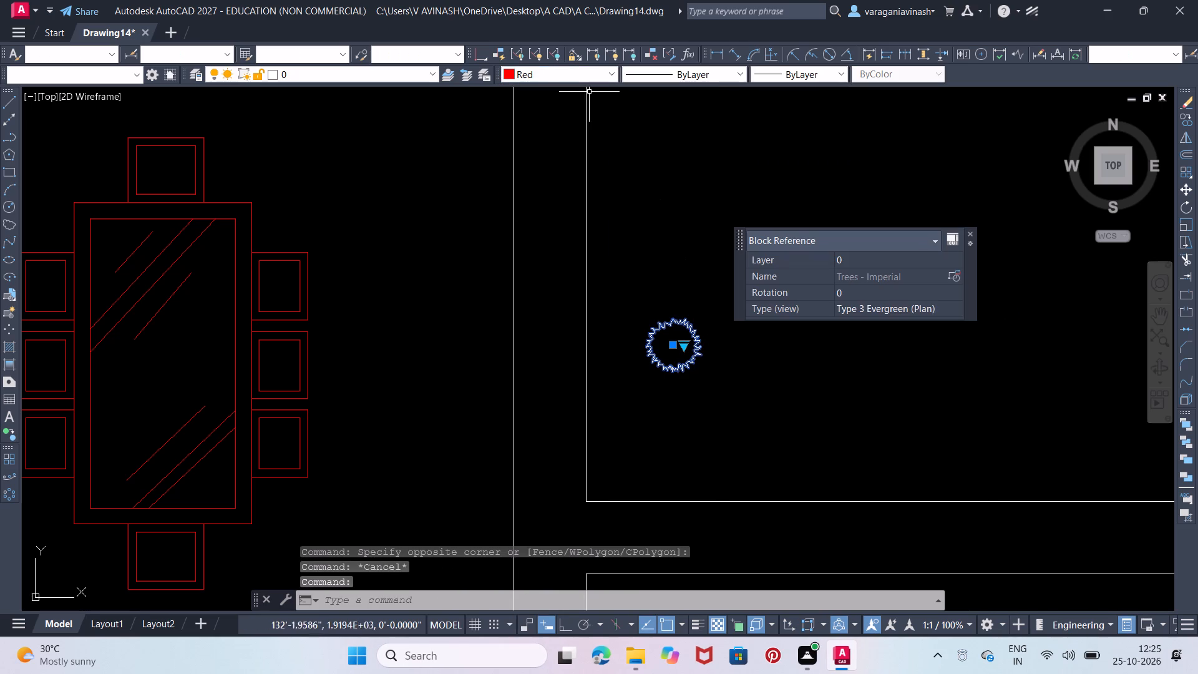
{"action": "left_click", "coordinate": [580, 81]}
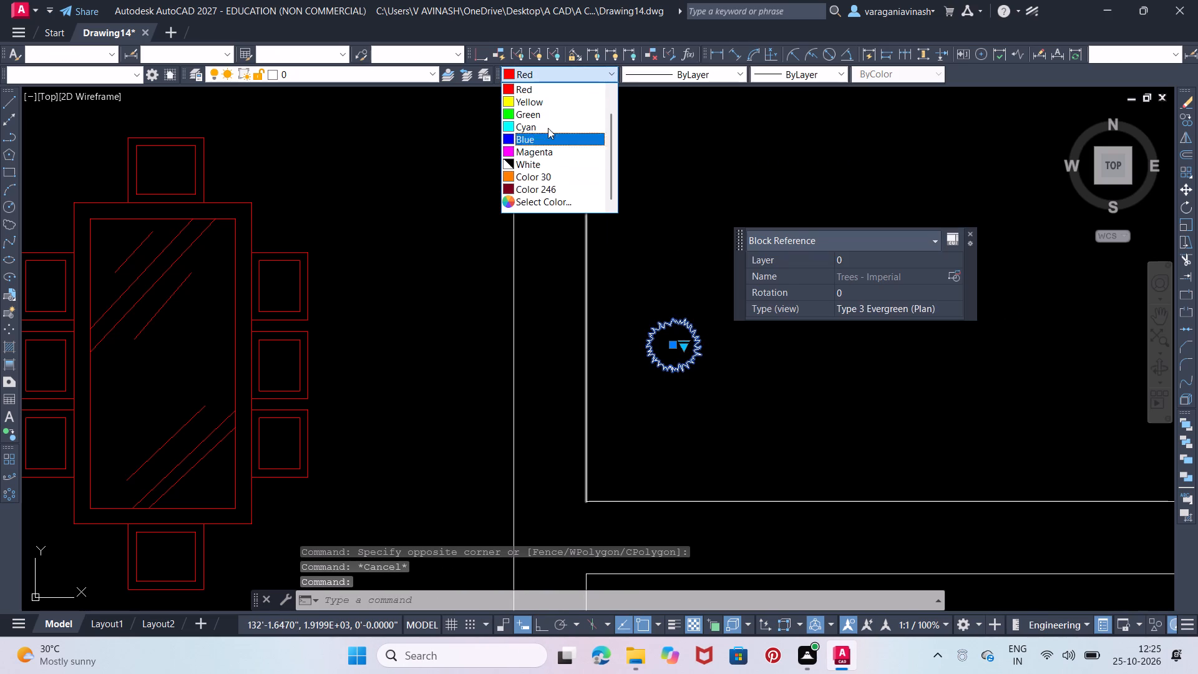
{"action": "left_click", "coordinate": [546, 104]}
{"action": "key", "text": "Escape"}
Move the evergreen block onto the middle of the dining table's glass top.
{"action": "left_click_drag", "start_coordinate": [726, 281], "coordinate": [691, 330]}
{"action": "left_click", "coordinate": [660, 378]}
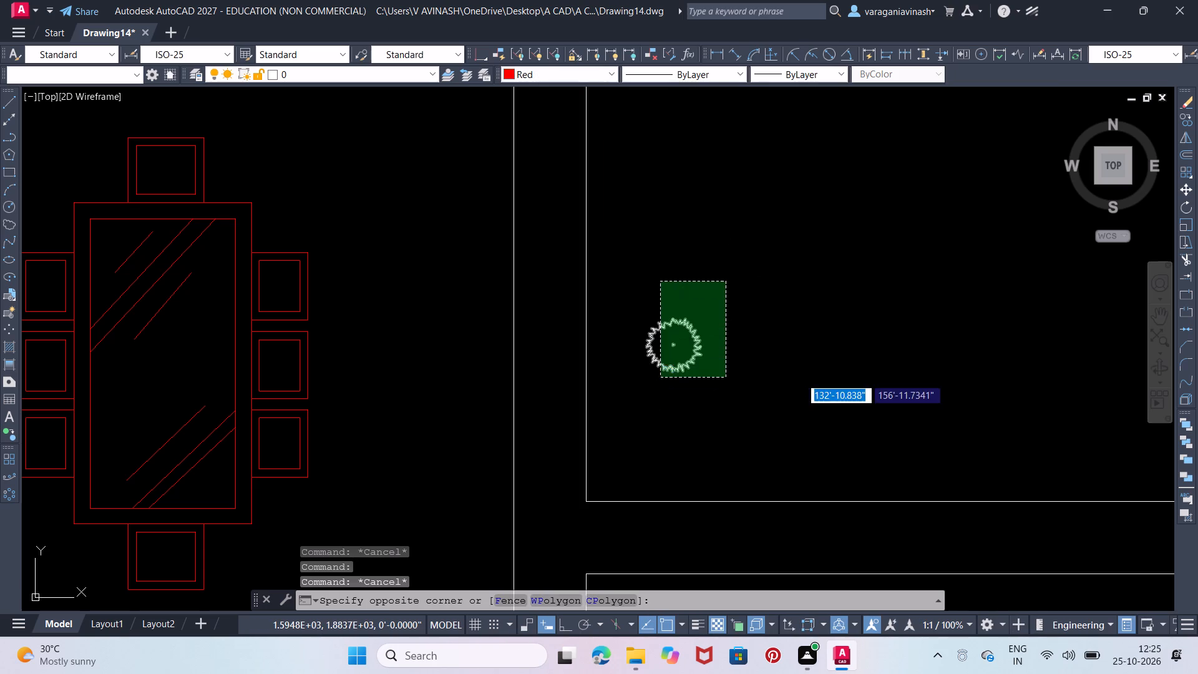
{"action": "right_click_drag", "start_coordinate": [660, 367], "coordinate": [152, 388]}
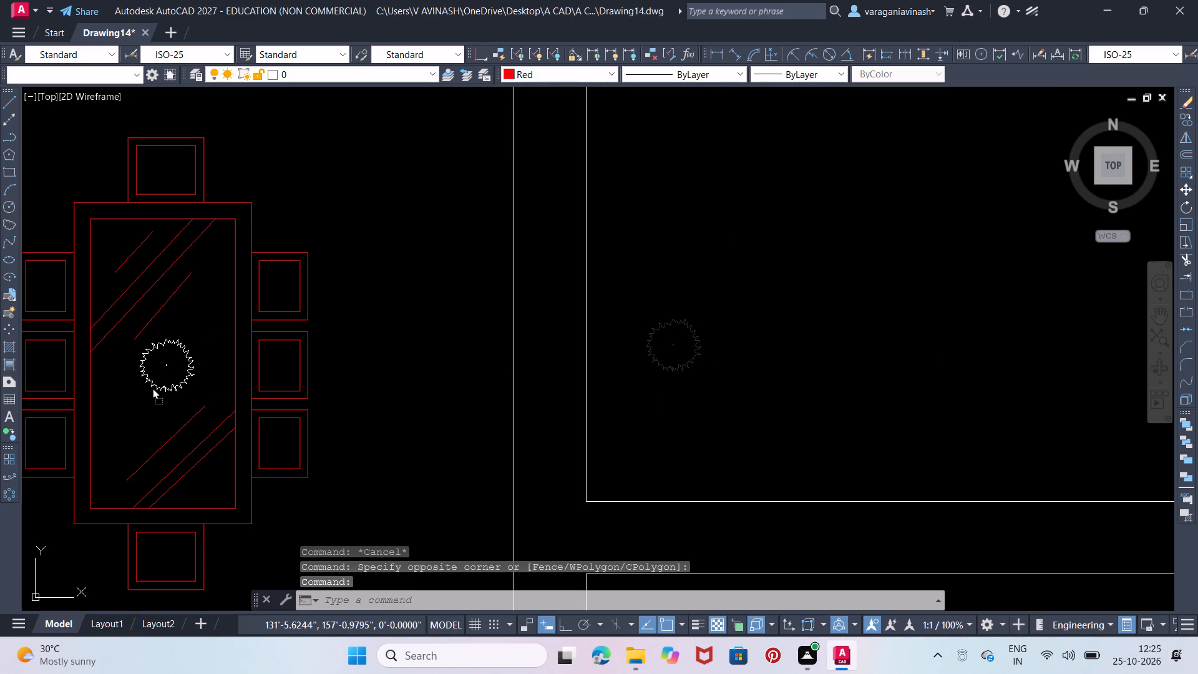
{"action": "right_click_drag", "start_coordinate": [152, 388], "coordinate": [151, 390]}
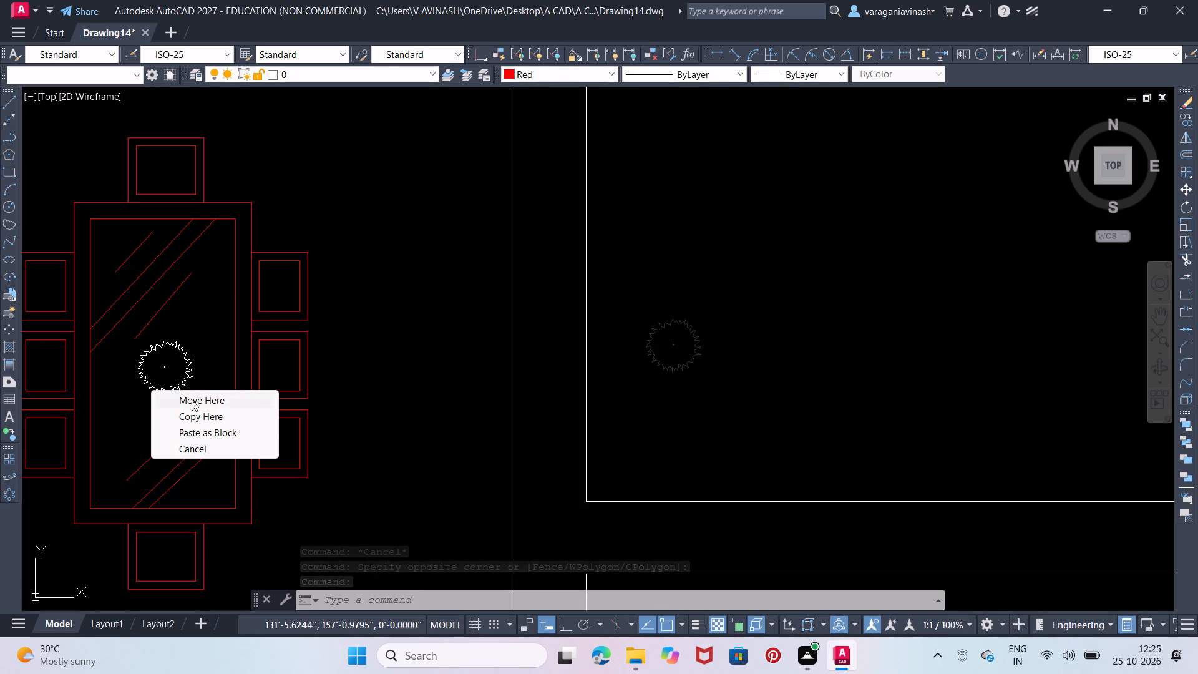
{"action": "left_click", "coordinate": [188, 399]}
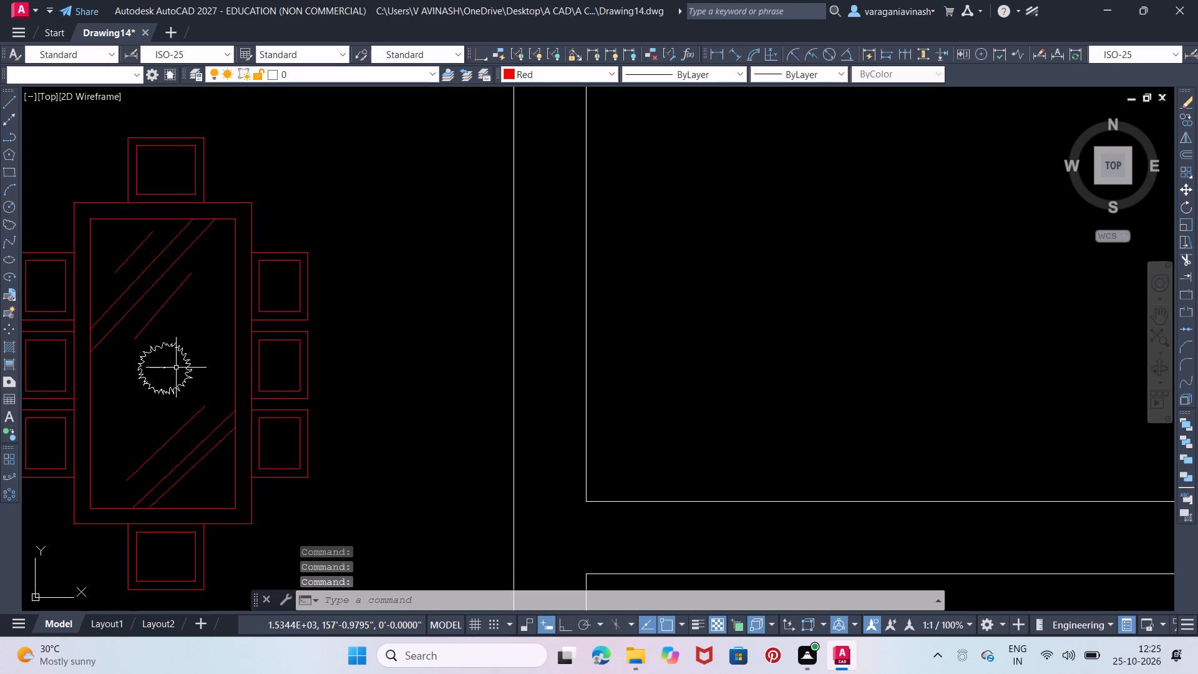
Set the colour of the evergreen block on the dining table to Red.
{"action": "left_click", "coordinate": [177, 347]}
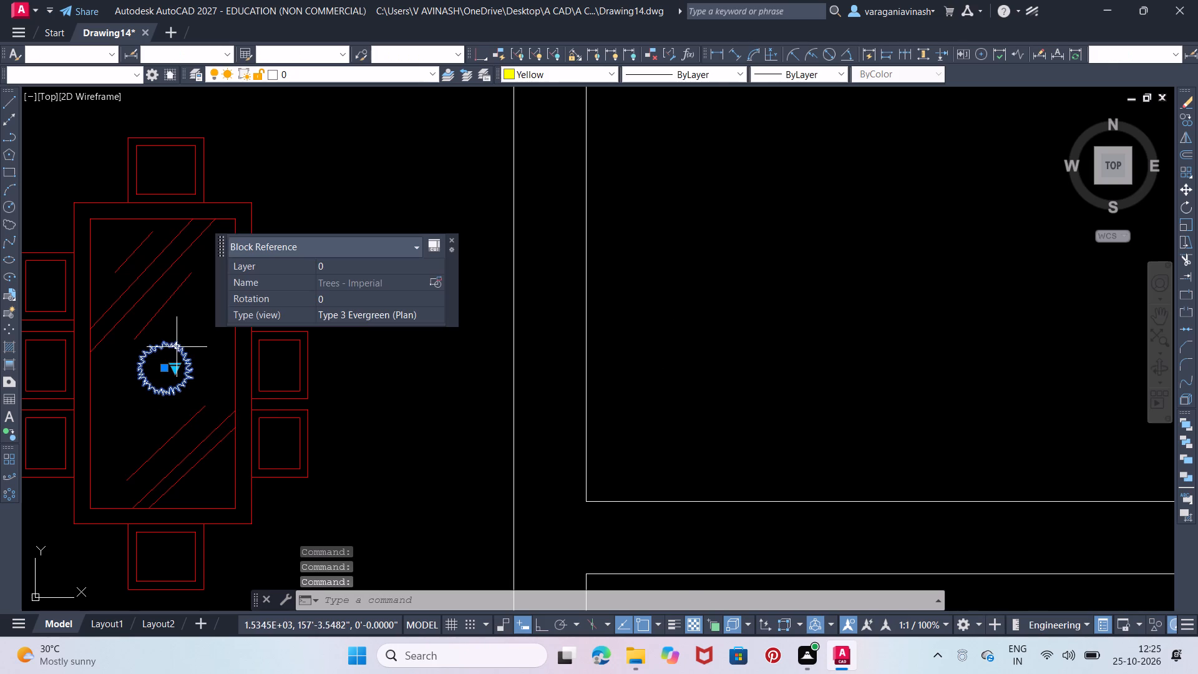
{"action": "left_click", "coordinate": [520, 74]}
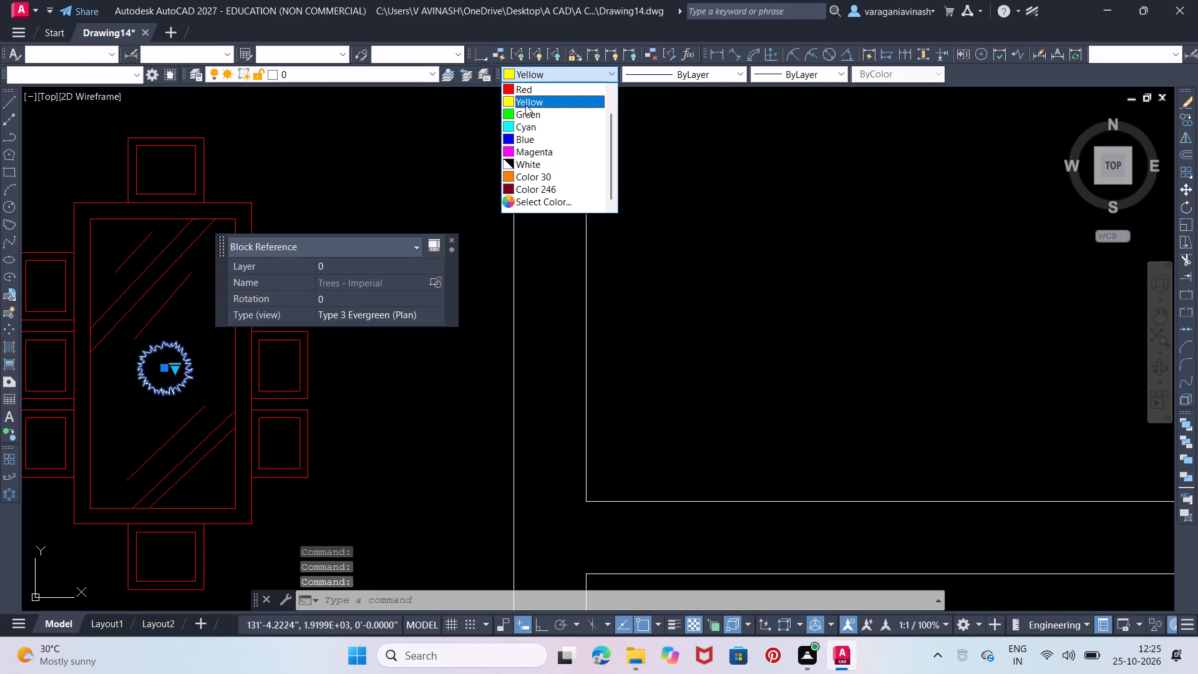
{"action": "left_click", "coordinate": [525, 93]}
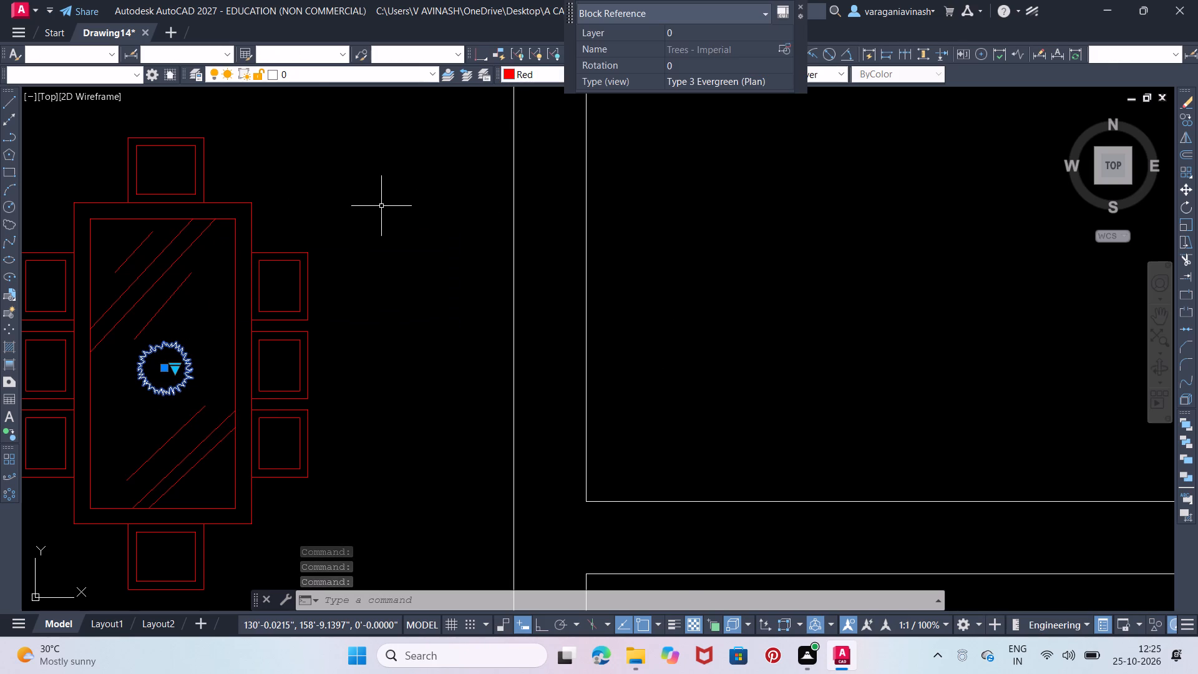
{"action": "key", "text": "Escape"}
{"action": "middle_click_drag", "start_coordinate": [346, 176], "coordinate": [405, 169]}
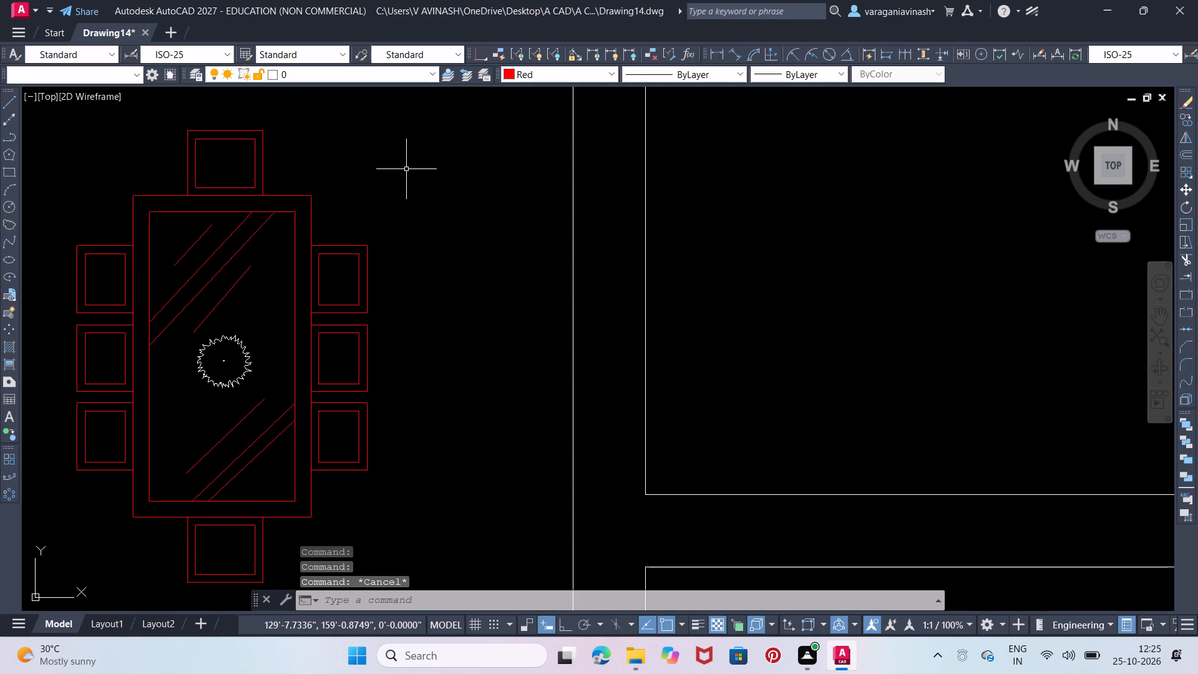
{"action": "key", "text": "Escape"}
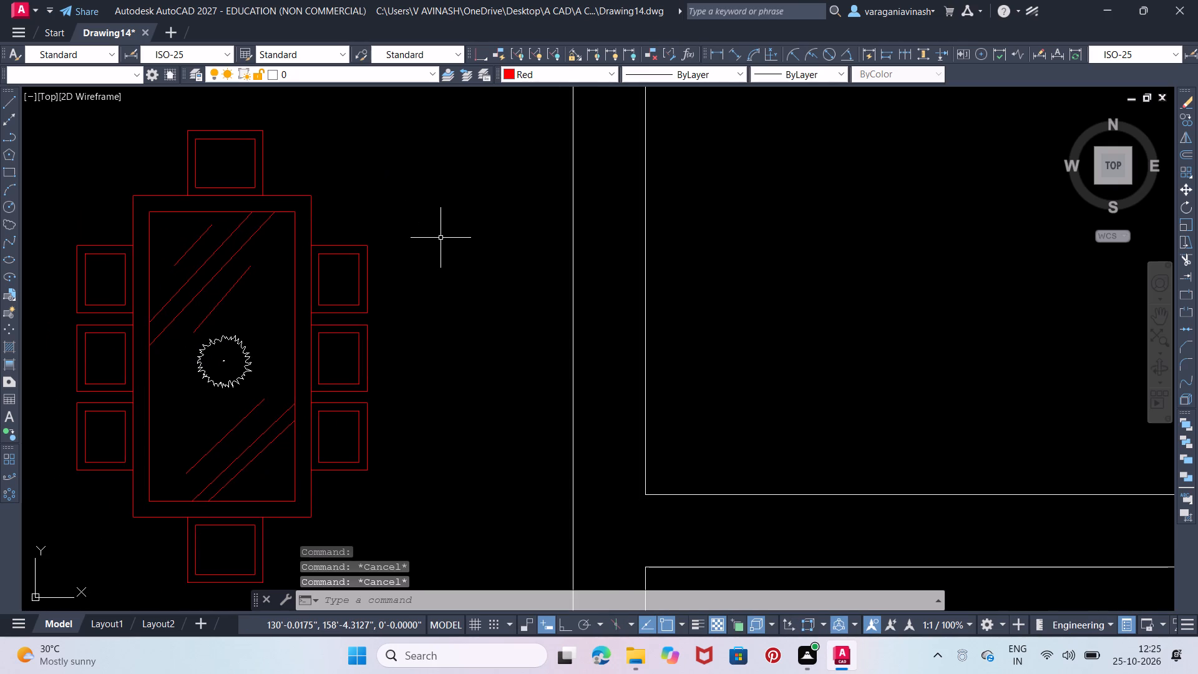
Start the Hatch command and set the hatch to the predefined SOLID pattern.
{"action": "key", "text": "h"}
{"action": "key", "text": "Return"}
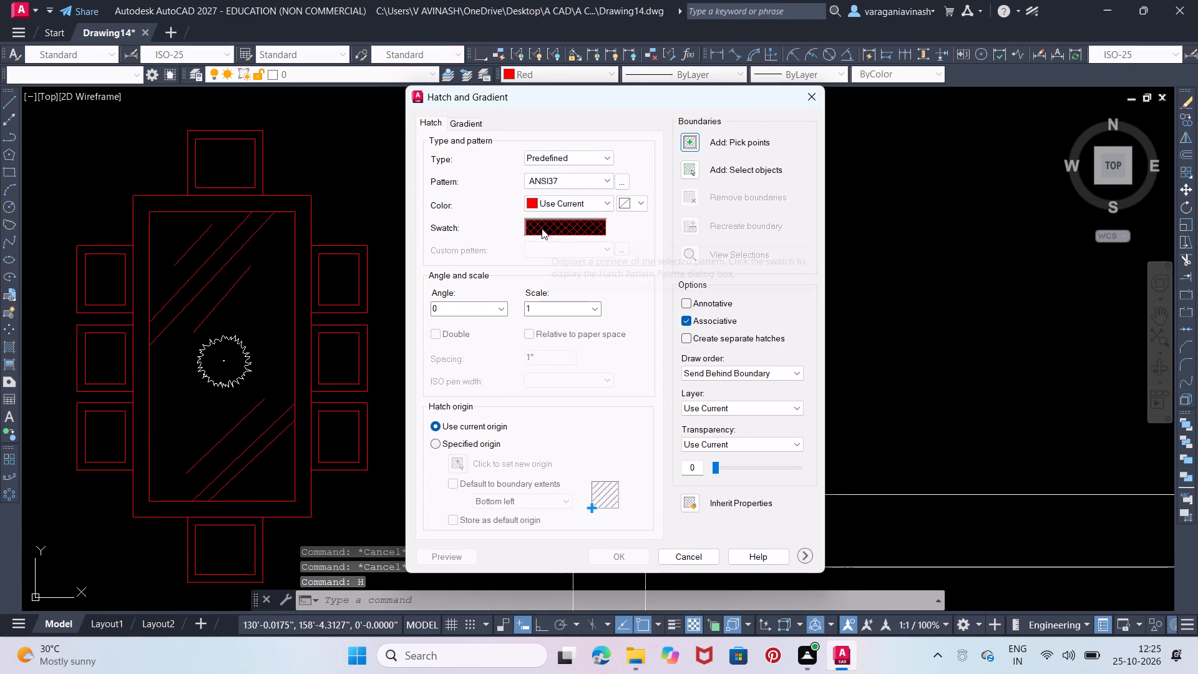
{"action": "left_click", "coordinate": [542, 228]}
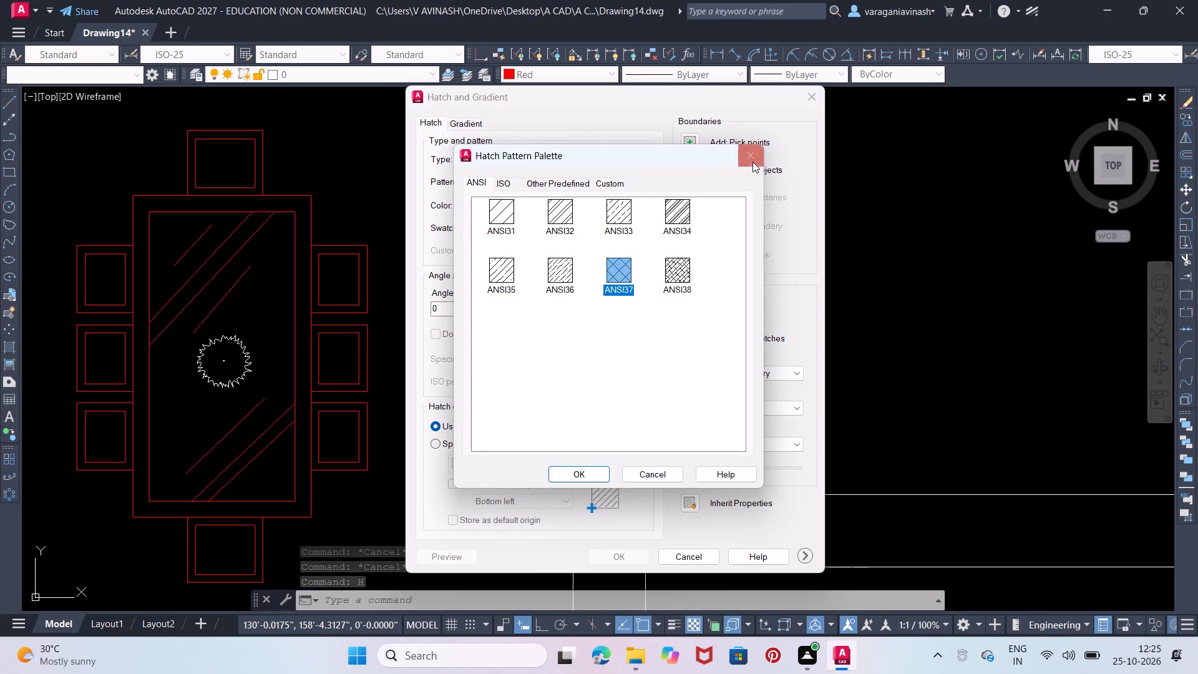
{"action": "left_click", "coordinate": [749, 159]}
{"action": "left_click", "coordinate": [568, 225]}
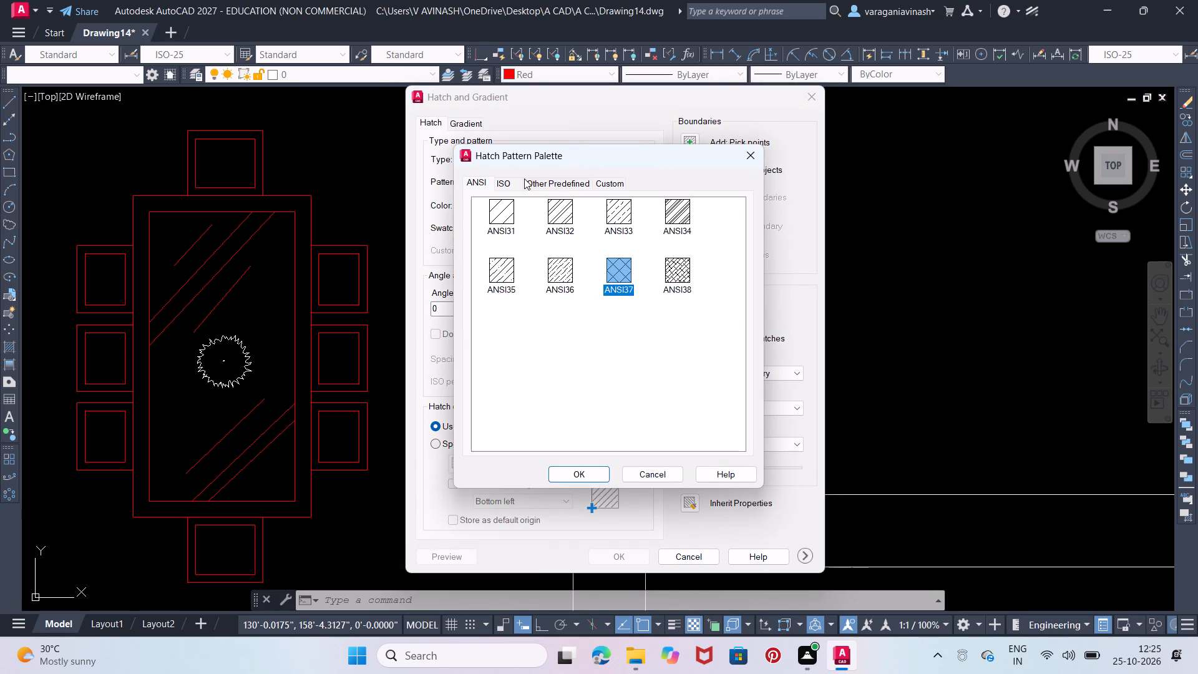
{"action": "left_click", "coordinate": [521, 178]}
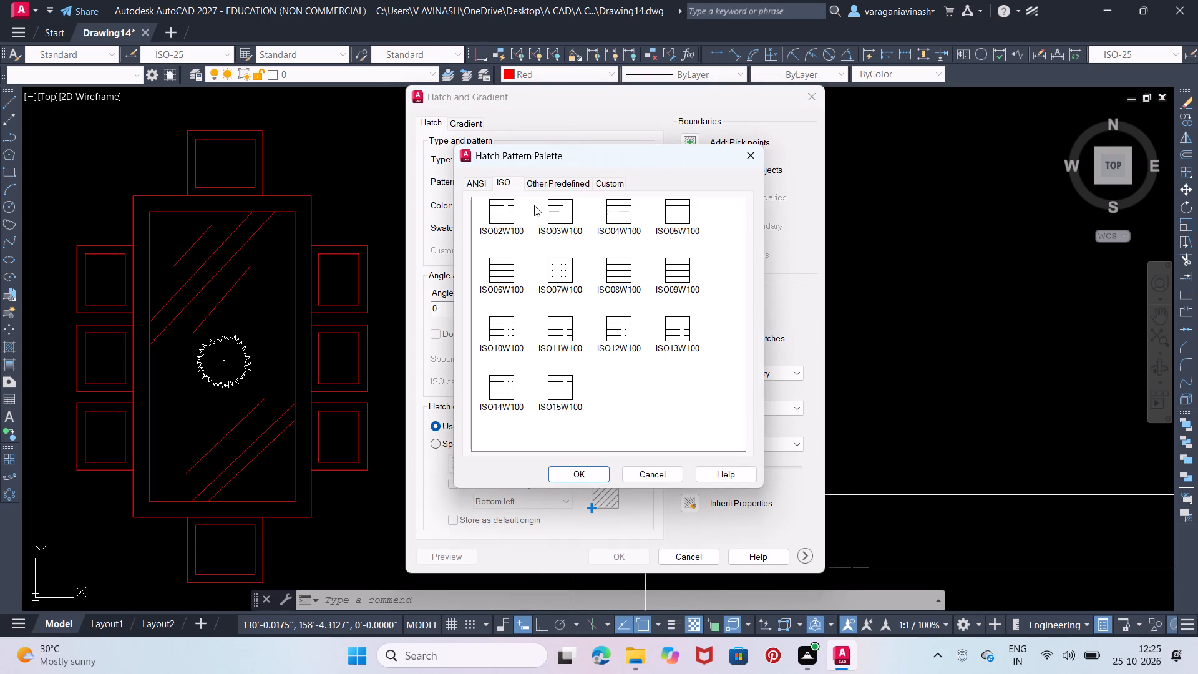
{"action": "left_click", "coordinate": [551, 181]}
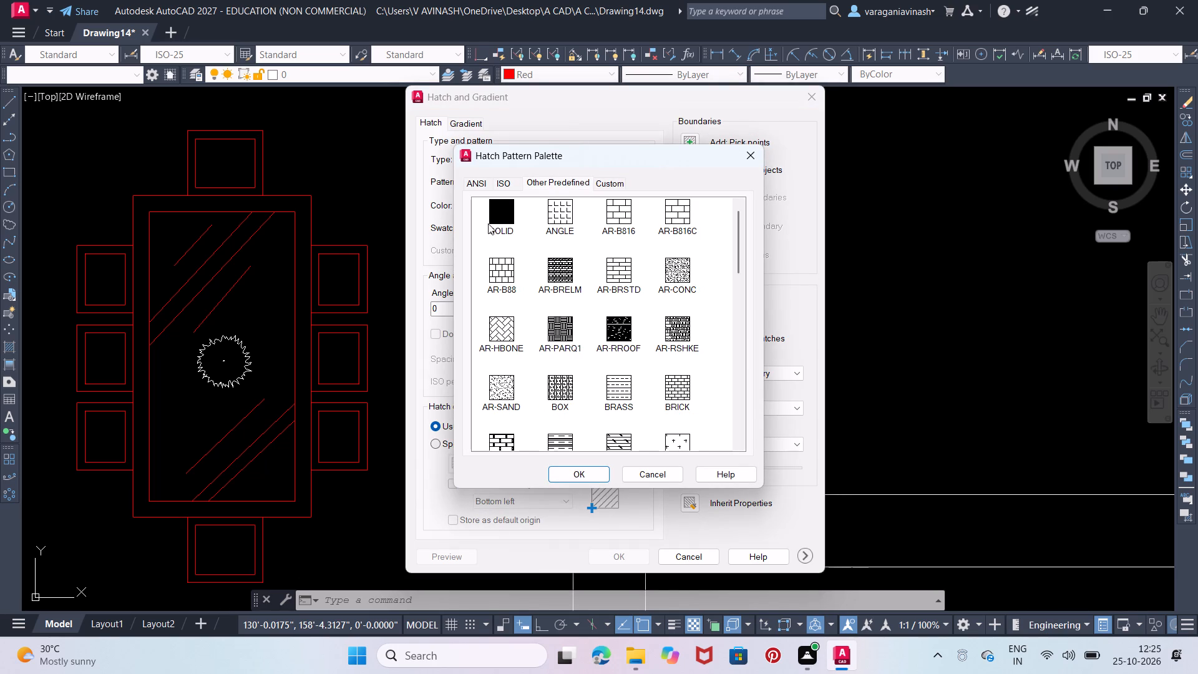
{"action": "left_click", "coordinate": [492, 215]}
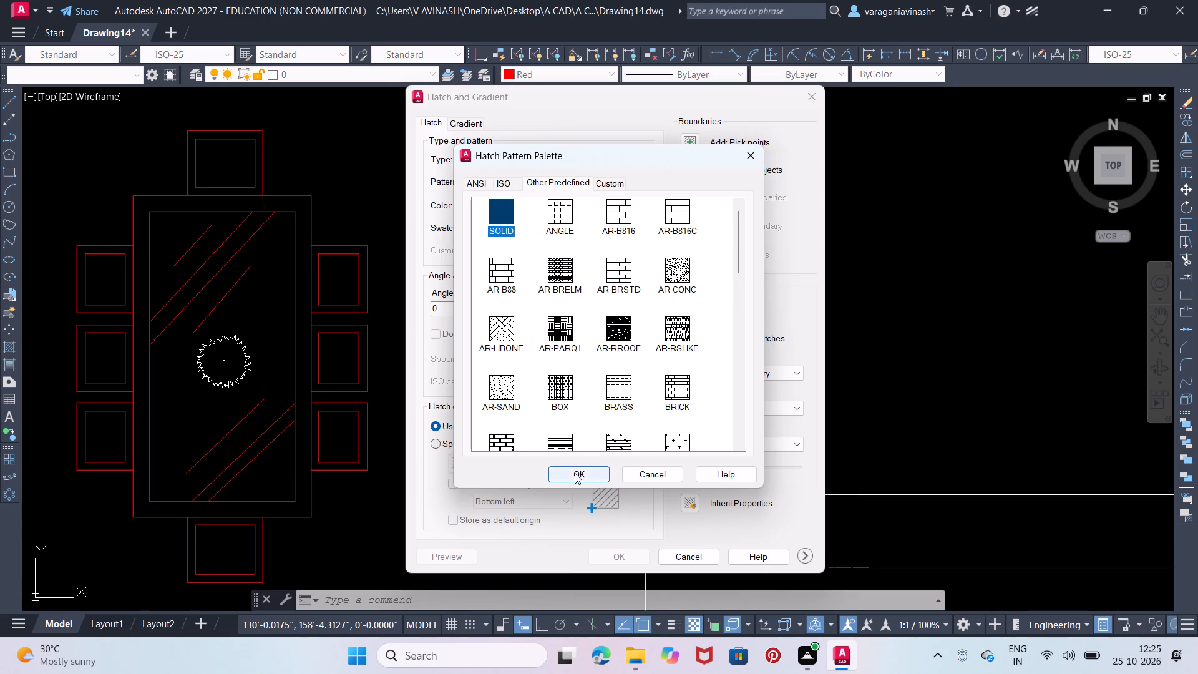
{"action": "left_click", "coordinate": [575, 473]}
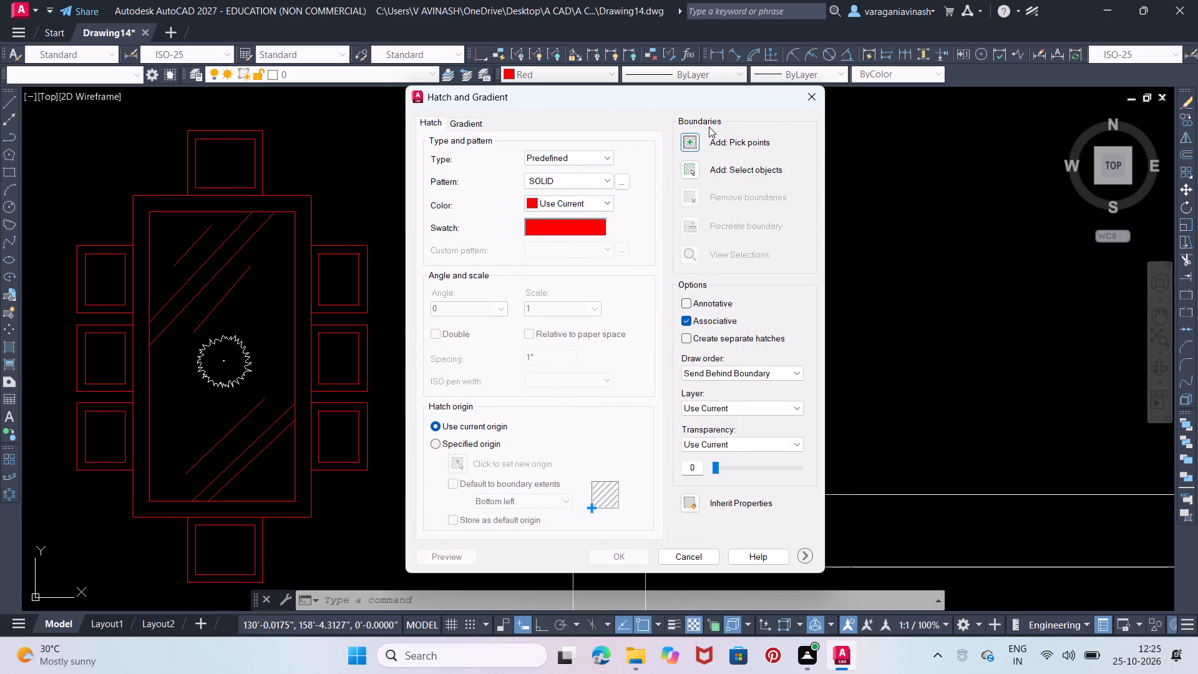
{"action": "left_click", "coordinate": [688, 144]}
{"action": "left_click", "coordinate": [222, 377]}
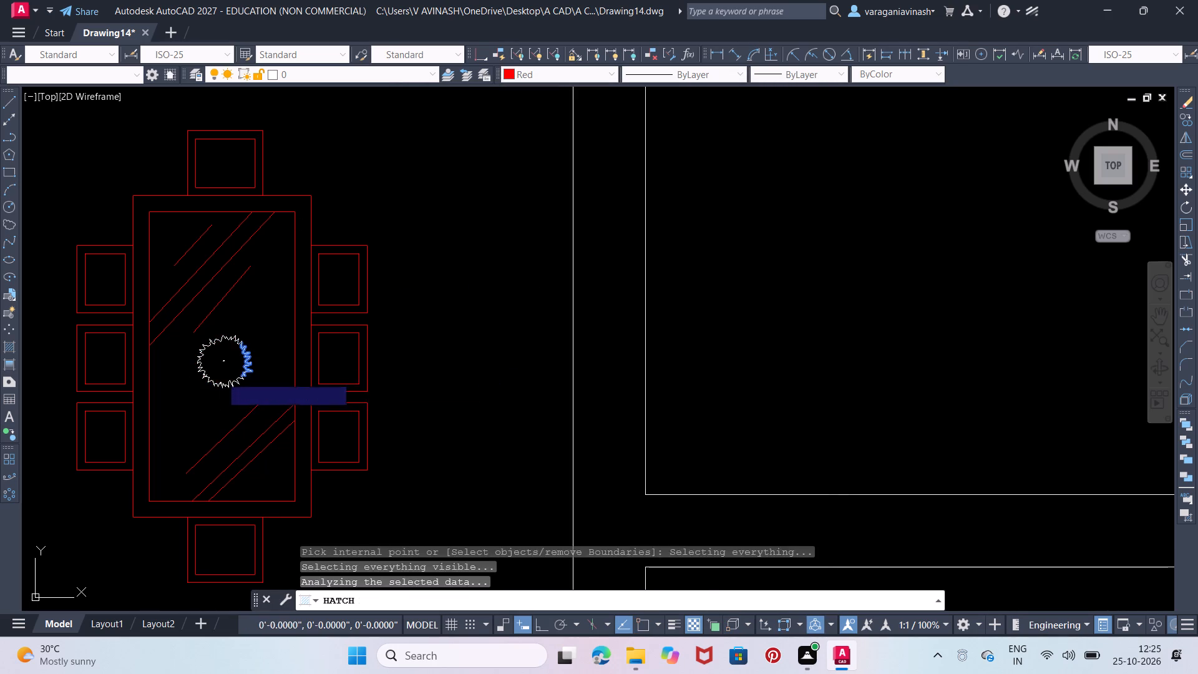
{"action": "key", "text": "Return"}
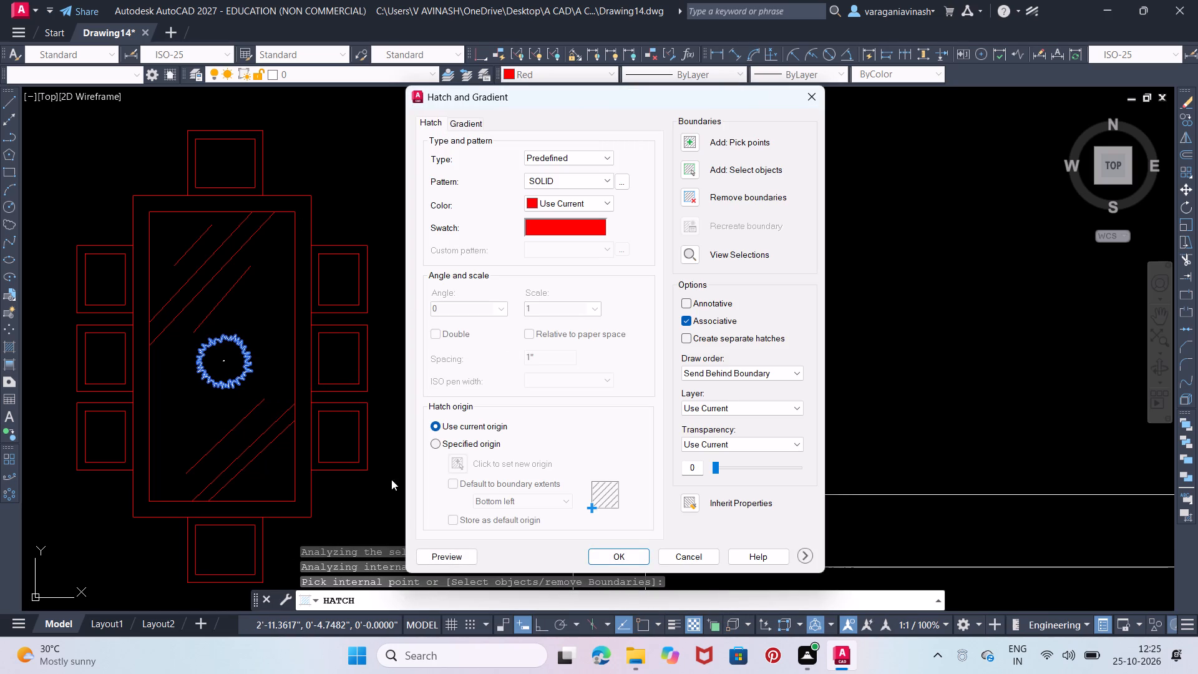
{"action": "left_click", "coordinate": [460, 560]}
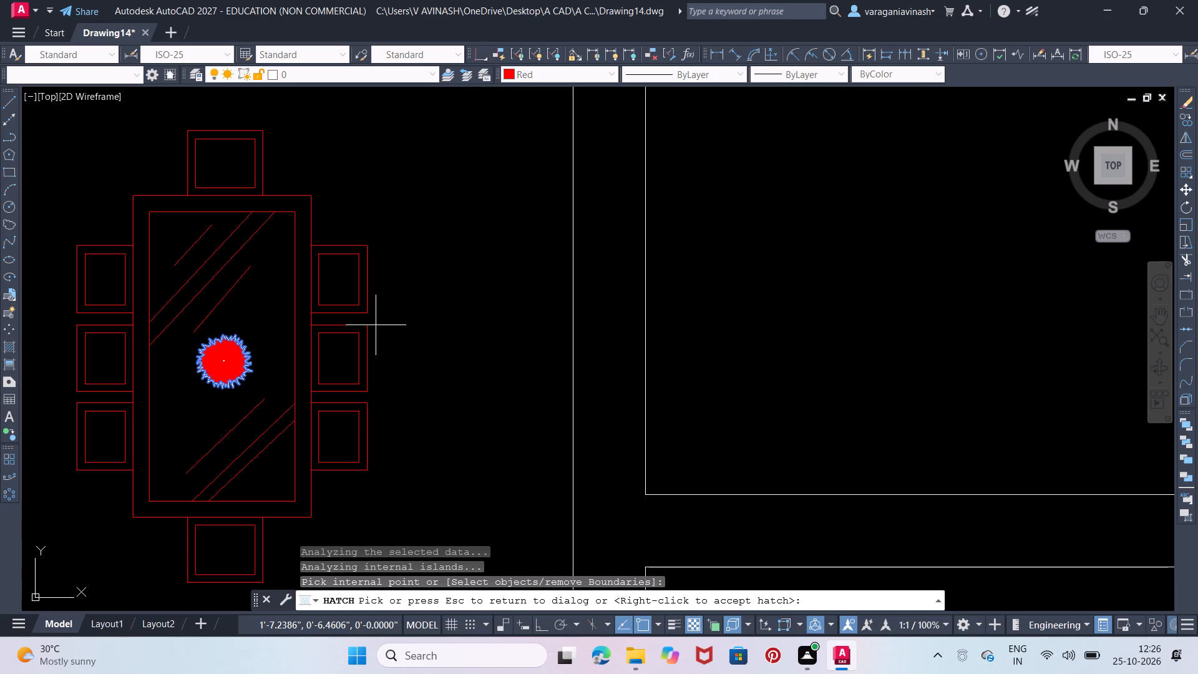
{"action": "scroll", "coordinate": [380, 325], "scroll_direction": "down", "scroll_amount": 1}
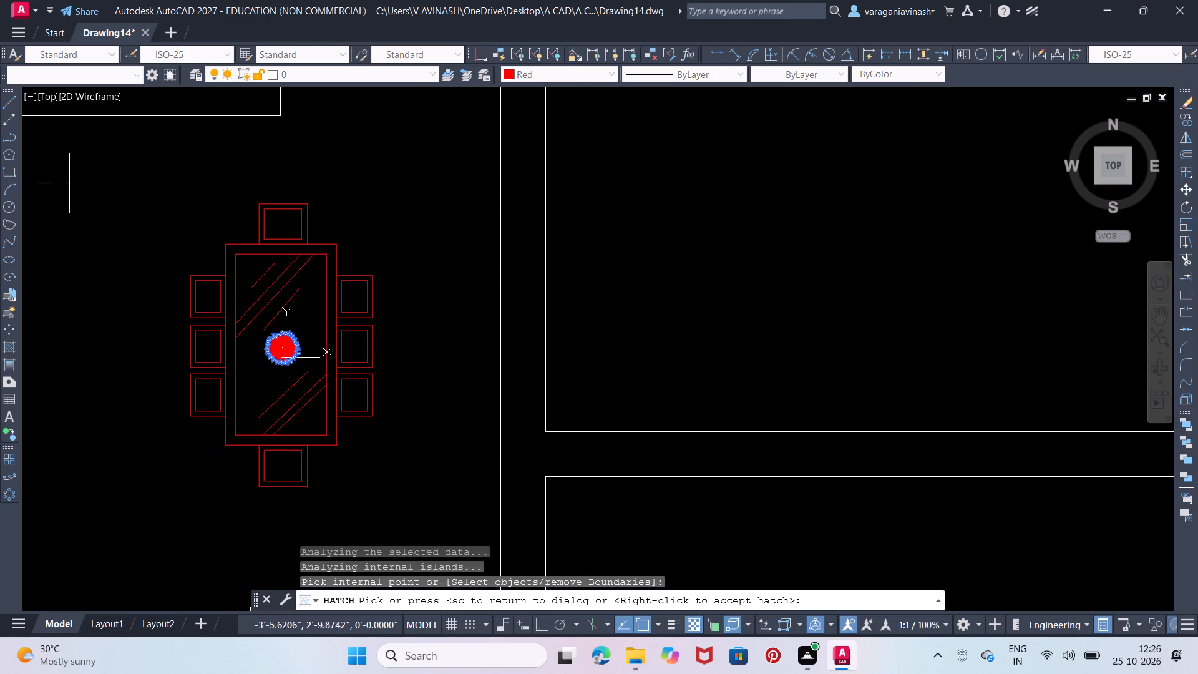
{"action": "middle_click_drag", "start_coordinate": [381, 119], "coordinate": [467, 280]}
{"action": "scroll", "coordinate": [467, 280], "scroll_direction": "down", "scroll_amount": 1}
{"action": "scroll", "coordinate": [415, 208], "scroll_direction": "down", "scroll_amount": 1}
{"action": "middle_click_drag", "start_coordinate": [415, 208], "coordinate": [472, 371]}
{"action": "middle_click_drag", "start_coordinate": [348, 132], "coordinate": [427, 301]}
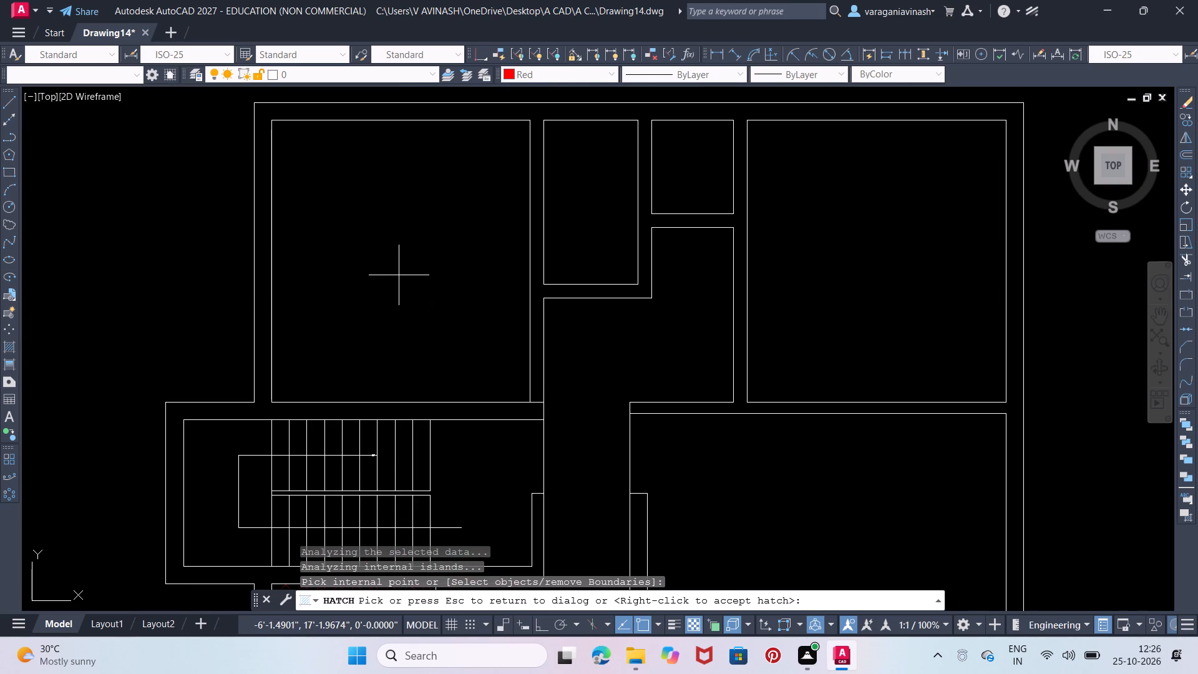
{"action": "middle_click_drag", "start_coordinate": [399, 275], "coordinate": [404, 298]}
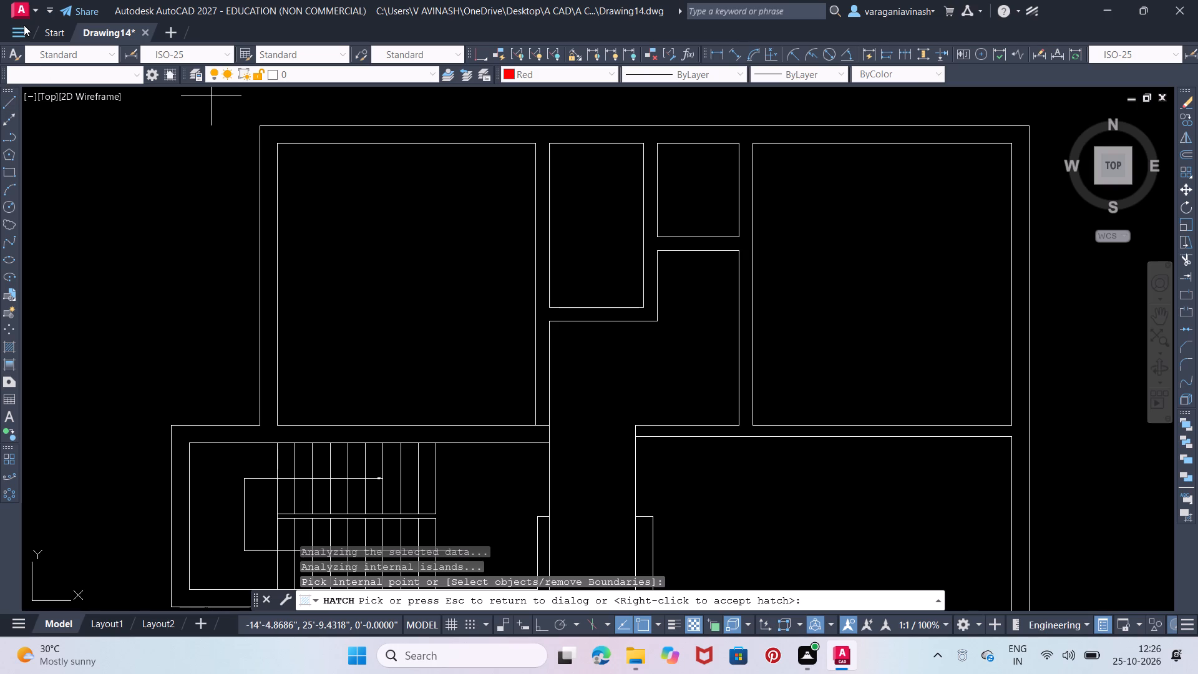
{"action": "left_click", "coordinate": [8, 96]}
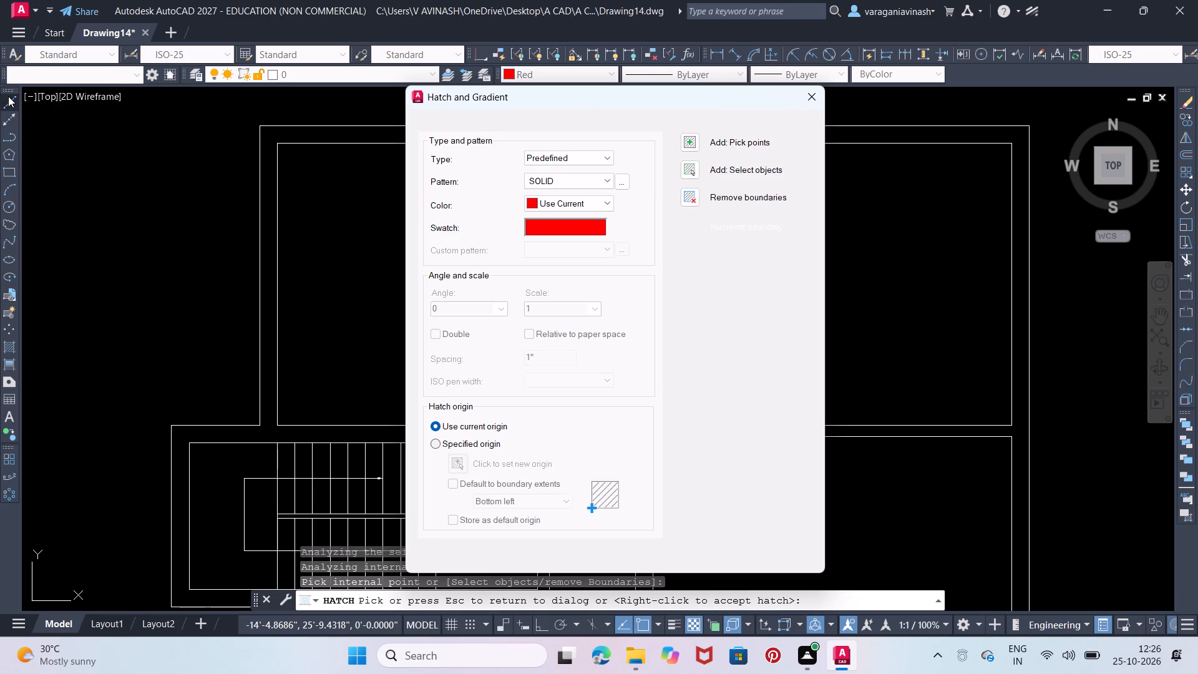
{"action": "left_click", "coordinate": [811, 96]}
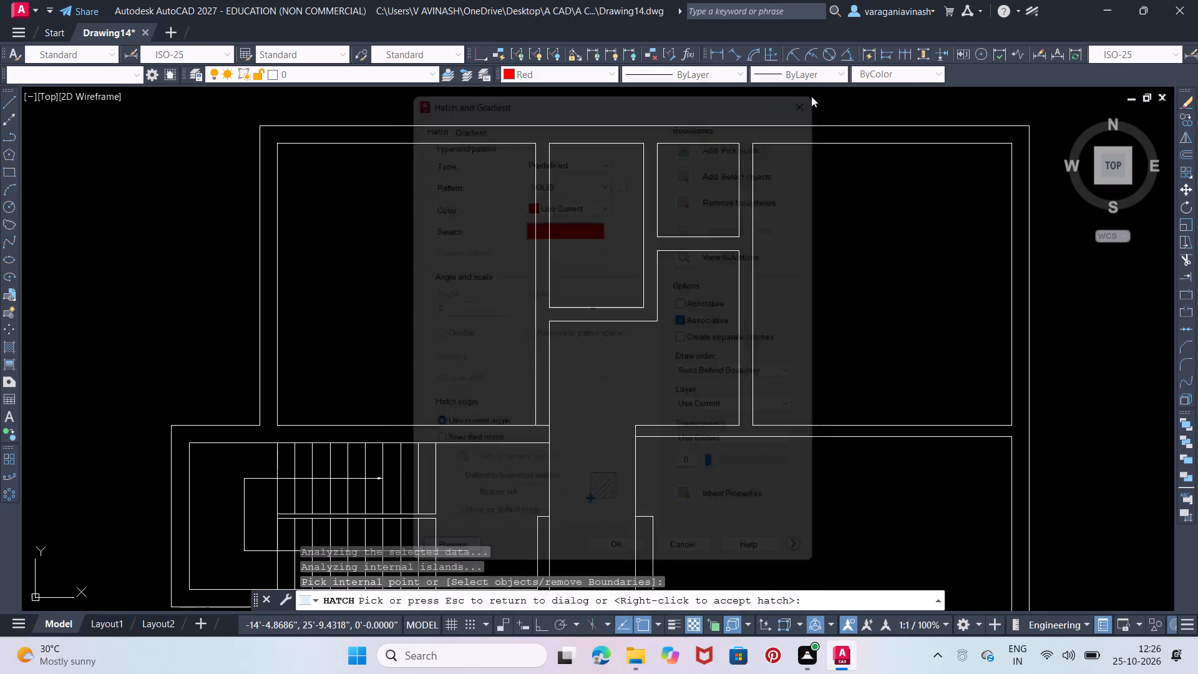
Fill the evergreen plant at the dining table's centre with a SOLID hatch in the current colour, Red.
{"action": "scroll", "coordinate": [547, 233], "scroll_direction": "down", "scroll_amount": 1}
{"action": "middle_click_drag", "start_coordinate": [541, 230], "coordinate": [513, 112]}
{"action": "middle_click_drag", "start_coordinate": [510, 122], "coordinate": [495, 213]}
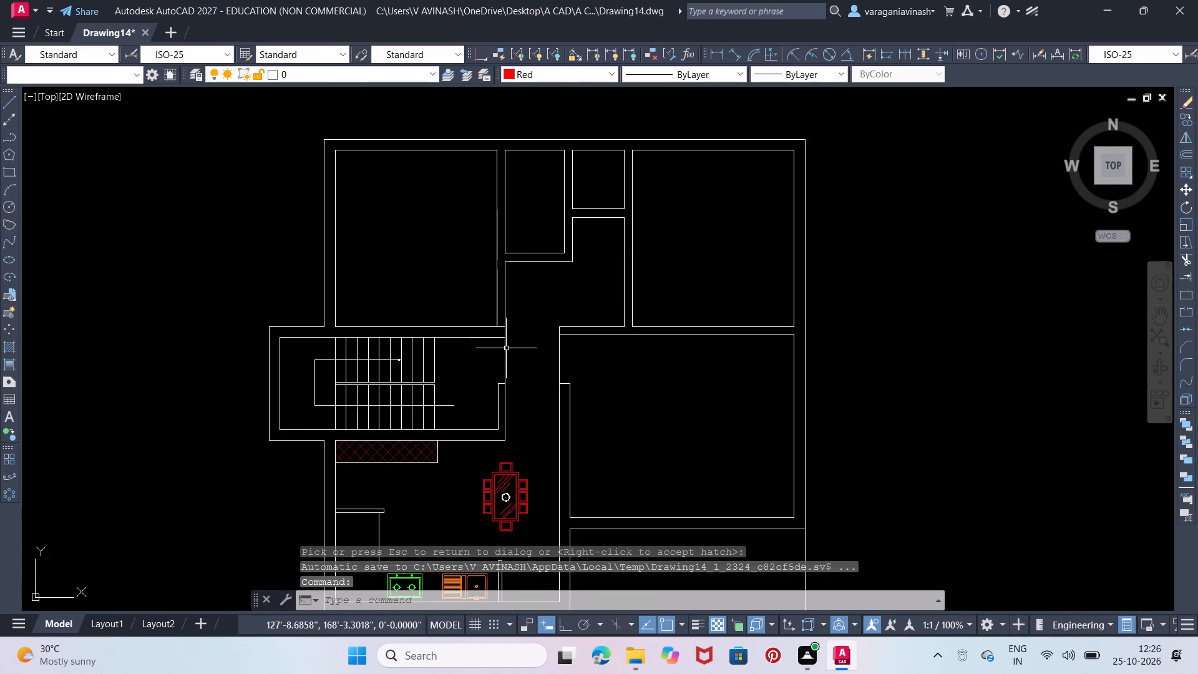
{"action": "middle_click_drag", "start_coordinate": [510, 512], "coordinate": [500, 492]}
{"action": "scroll", "coordinate": [499, 490], "scroll_direction": "up", "scroll_amount": 2}
{"action": "key", "text": "h"}
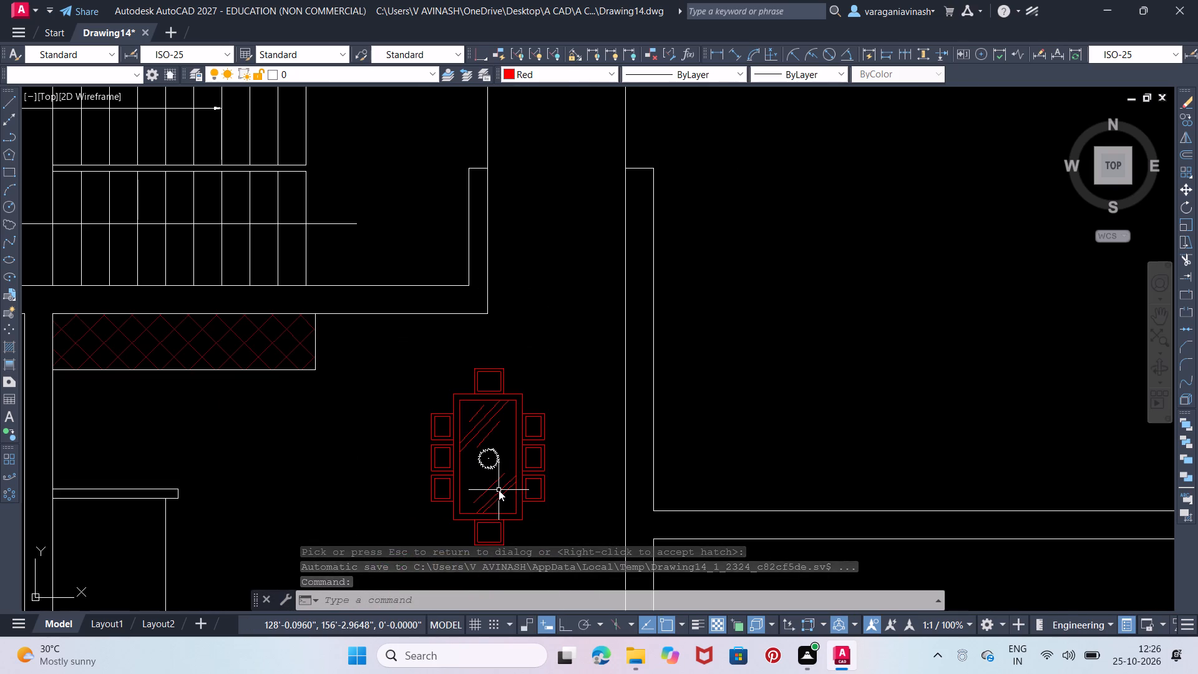
{"action": "key", "text": "Return"}
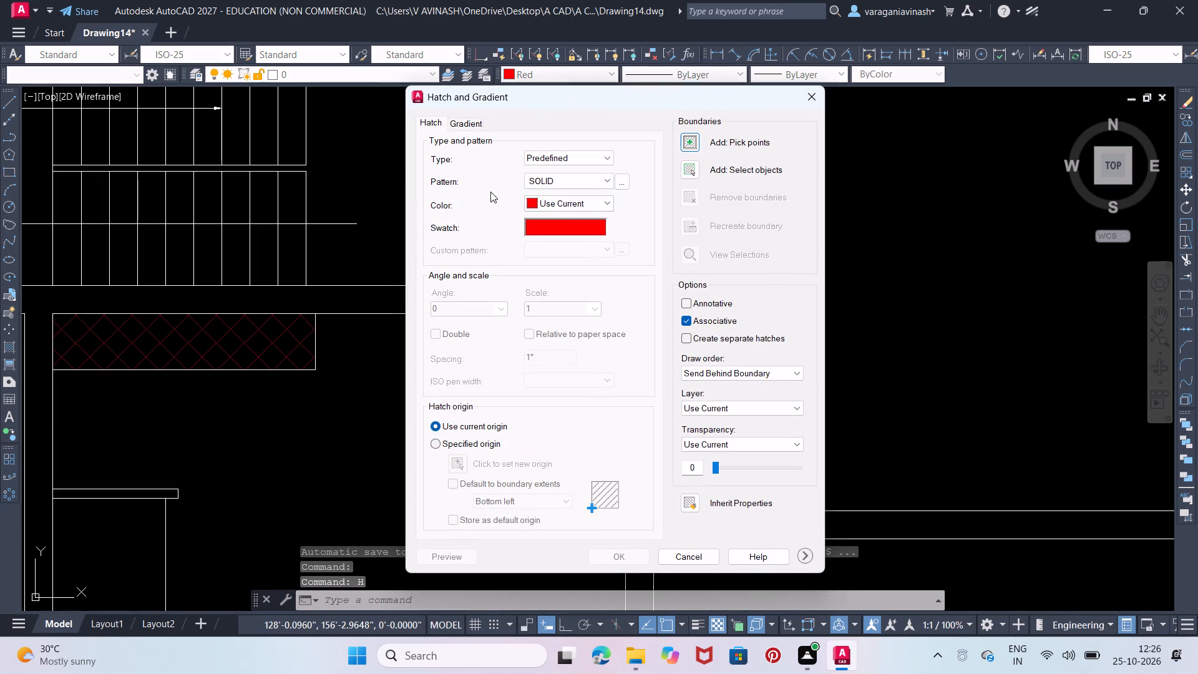
{"action": "left_click", "coordinate": [688, 146]}
{"action": "scroll", "coordinate": [451, 476], "scroll_direction": "up", "scroll_amount": 4}
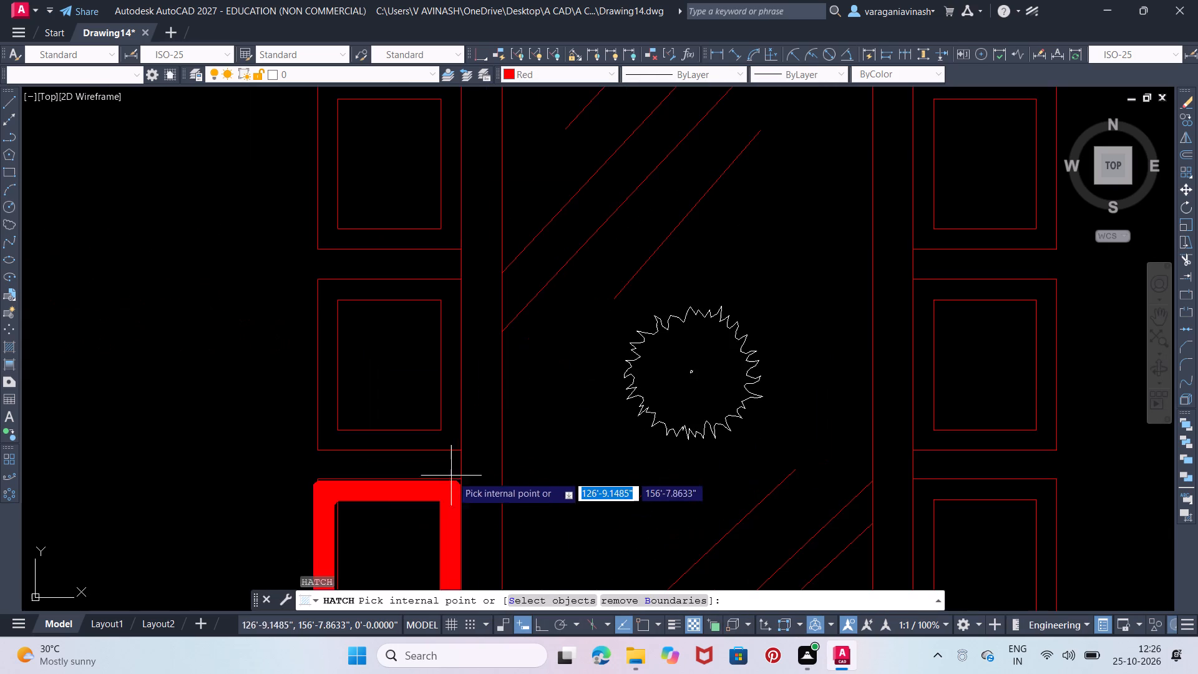
{"action": "left_click", "coordinate": [676, 384]}
{"action": "key", "text": "Return"}
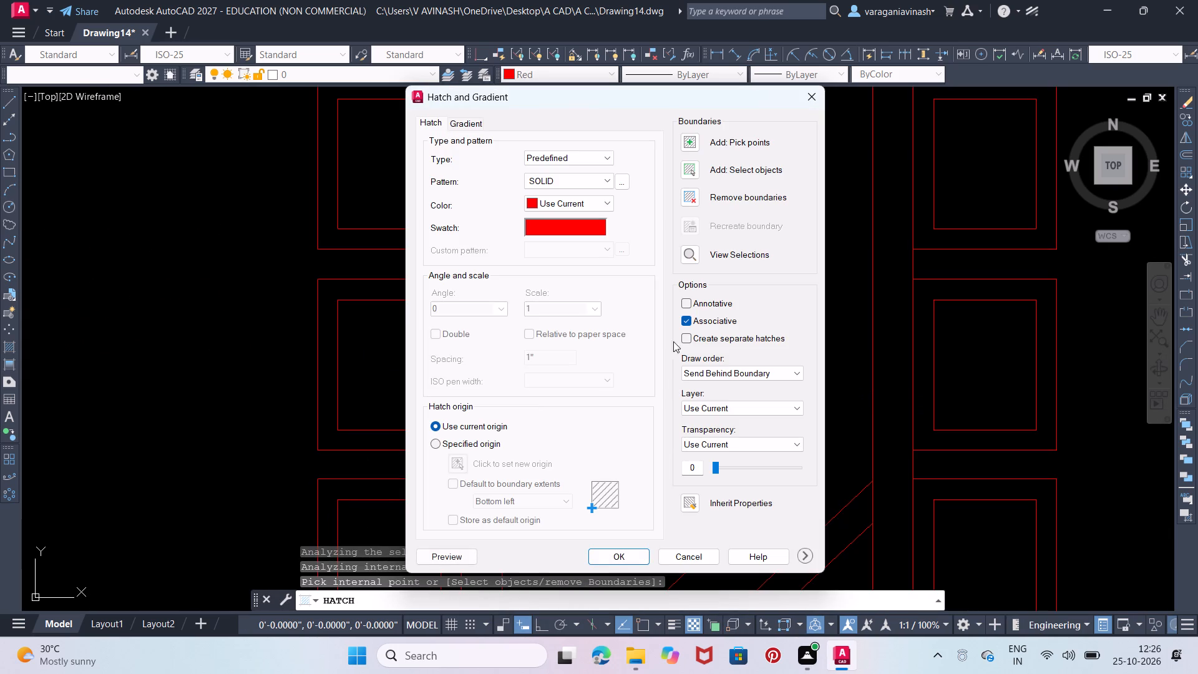
{"action": "left_click", "coordinate": [439, 559]}
{"action": "key", "text": "Return"}
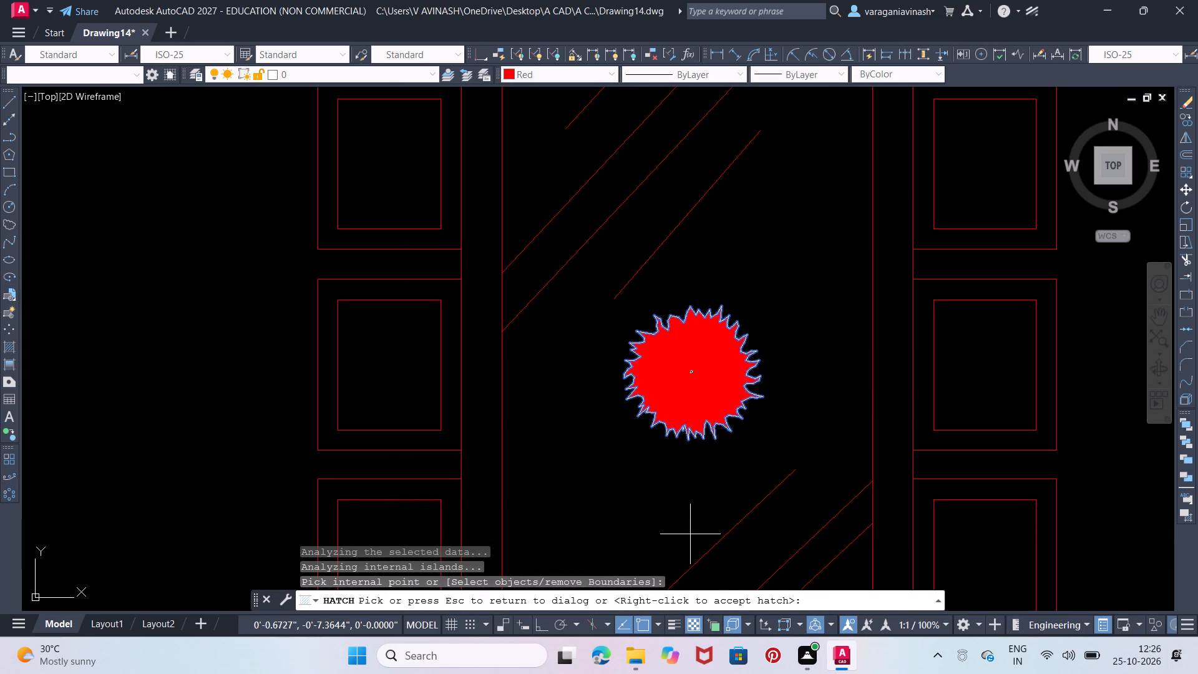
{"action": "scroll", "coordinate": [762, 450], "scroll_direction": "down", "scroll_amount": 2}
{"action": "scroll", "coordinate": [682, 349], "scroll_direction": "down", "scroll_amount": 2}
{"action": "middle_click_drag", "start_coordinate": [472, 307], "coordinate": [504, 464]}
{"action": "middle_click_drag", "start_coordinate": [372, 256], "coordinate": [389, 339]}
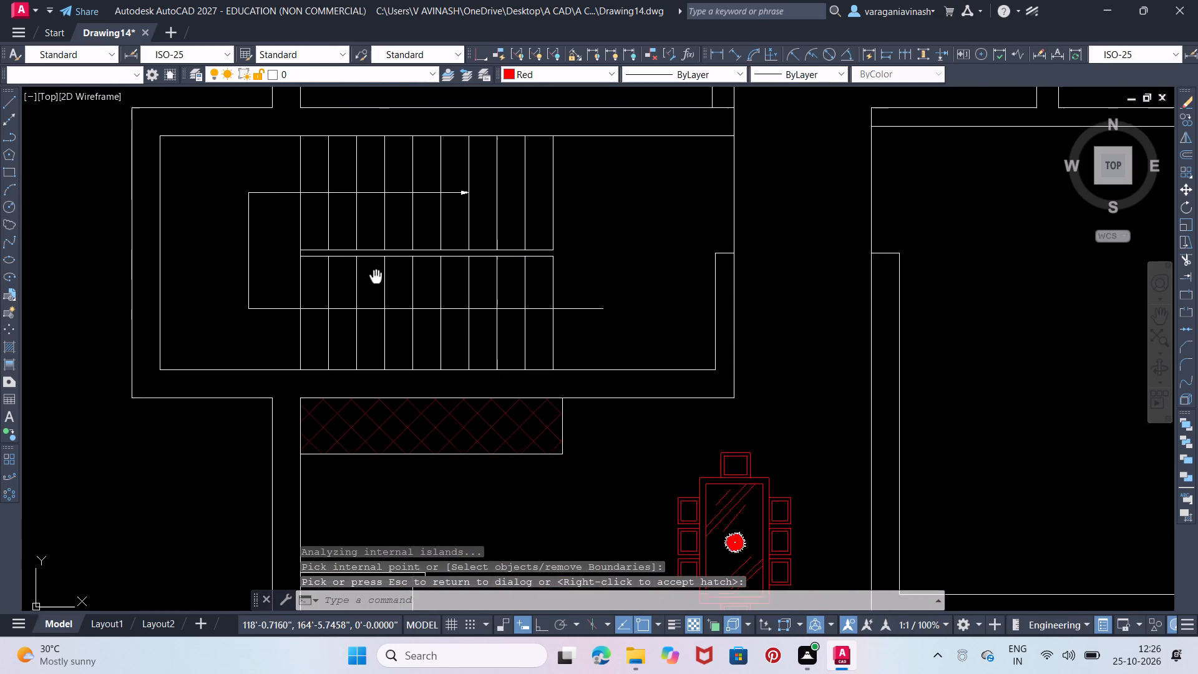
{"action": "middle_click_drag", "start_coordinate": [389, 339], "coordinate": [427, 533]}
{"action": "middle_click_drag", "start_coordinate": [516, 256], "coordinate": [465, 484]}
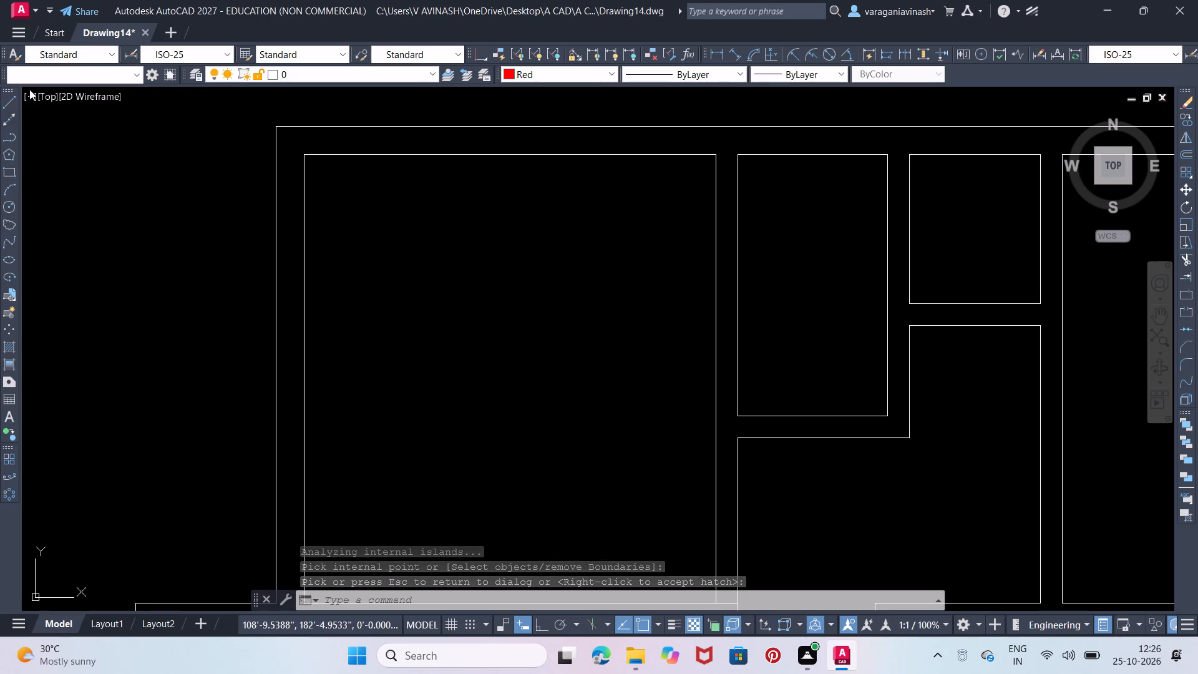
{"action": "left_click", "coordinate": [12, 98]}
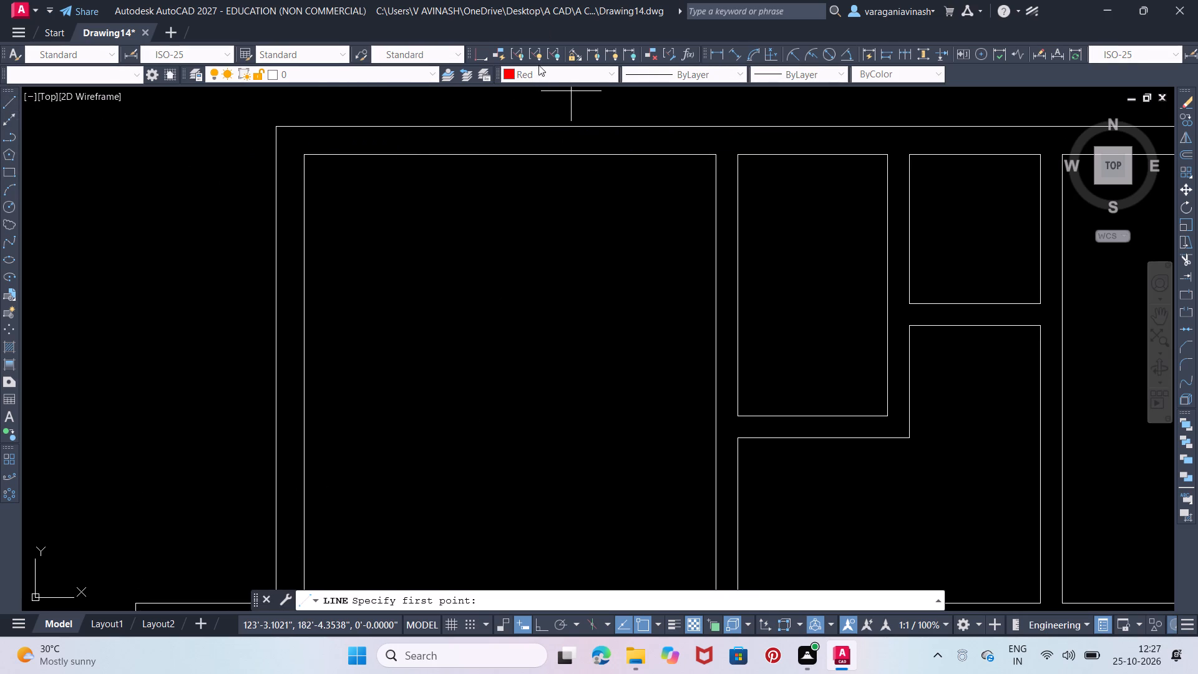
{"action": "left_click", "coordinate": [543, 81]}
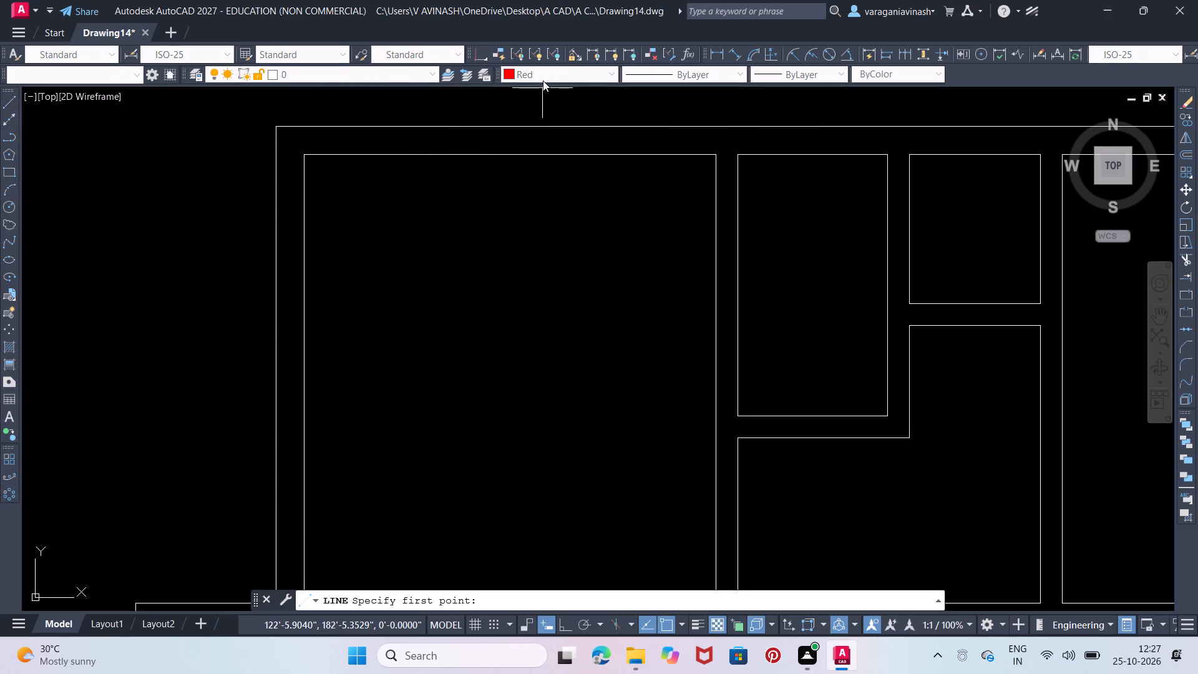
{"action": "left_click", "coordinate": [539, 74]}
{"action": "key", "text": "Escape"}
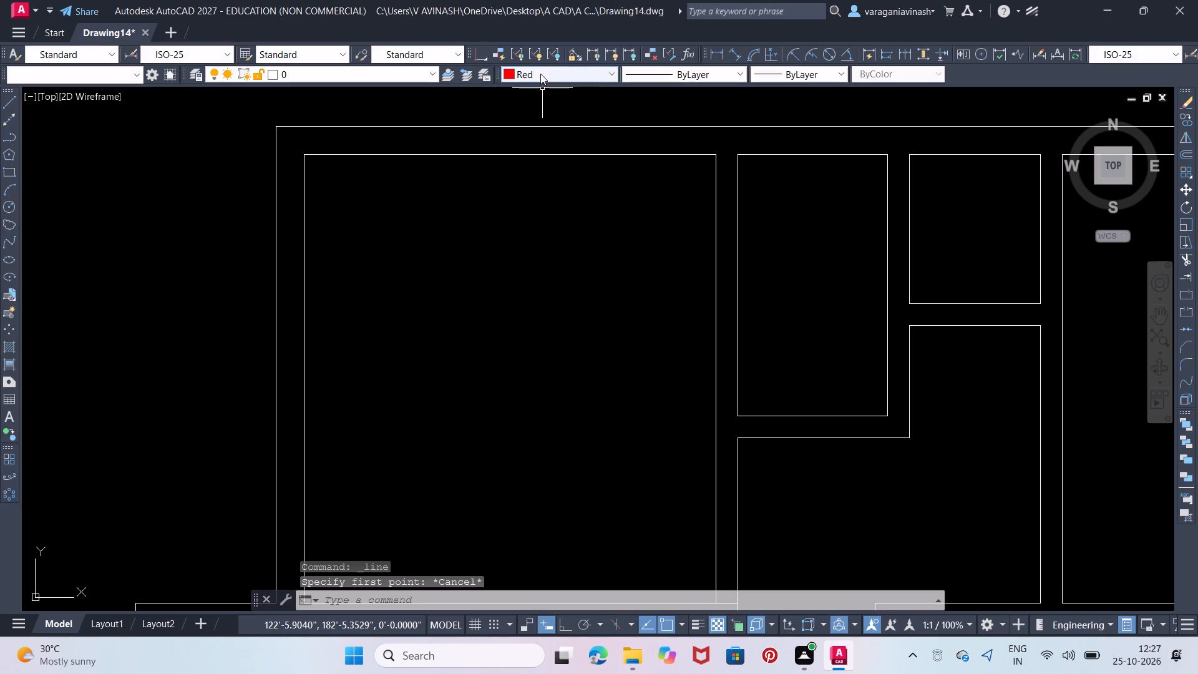
Set the current drawing colour to index colour 12.
{"action": "left_click", "coordinate": [540, 74]}
{"action": "left_click", "coordinate": [557, 203]}
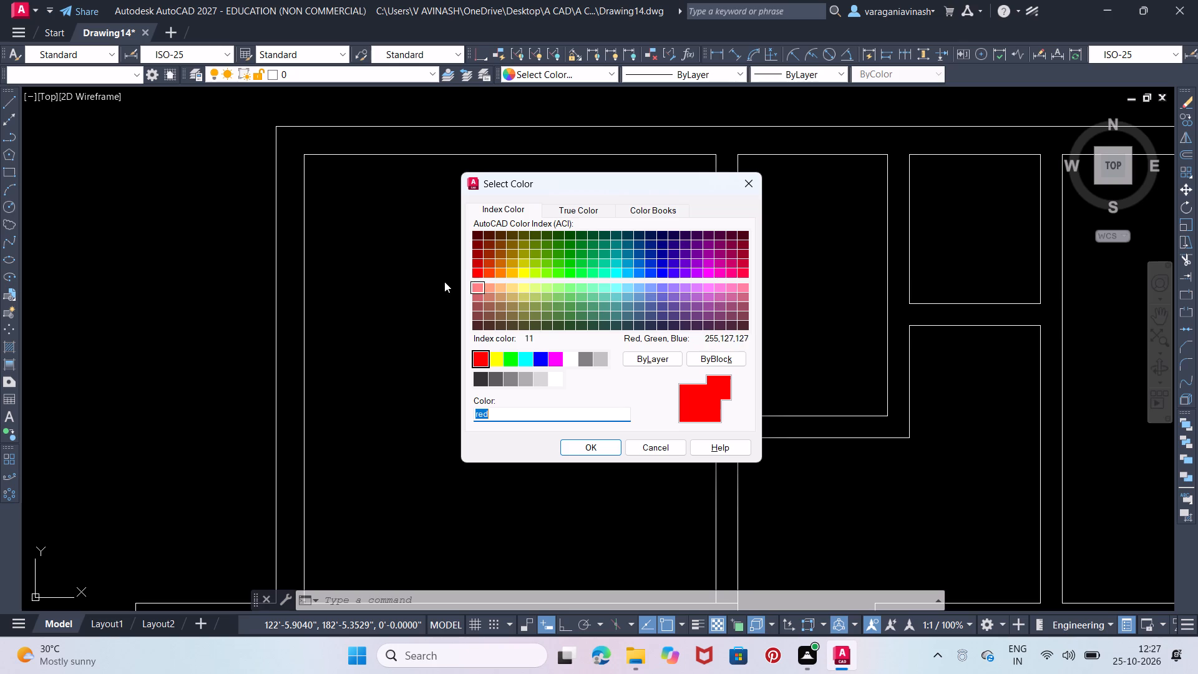
{"action": "left_click", "coordinate": [490, 268]}
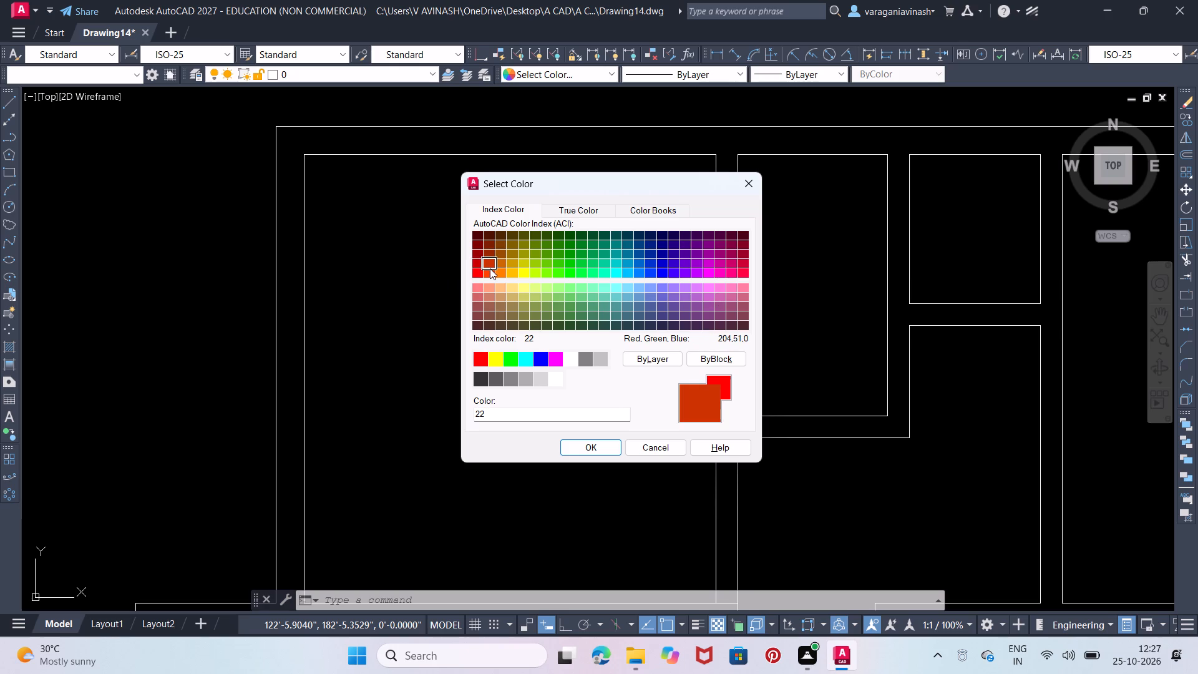
{"action": "left_click", "coordinate": [474, 264]}
{"action": "left_click", "coordinate": [595, 442]}
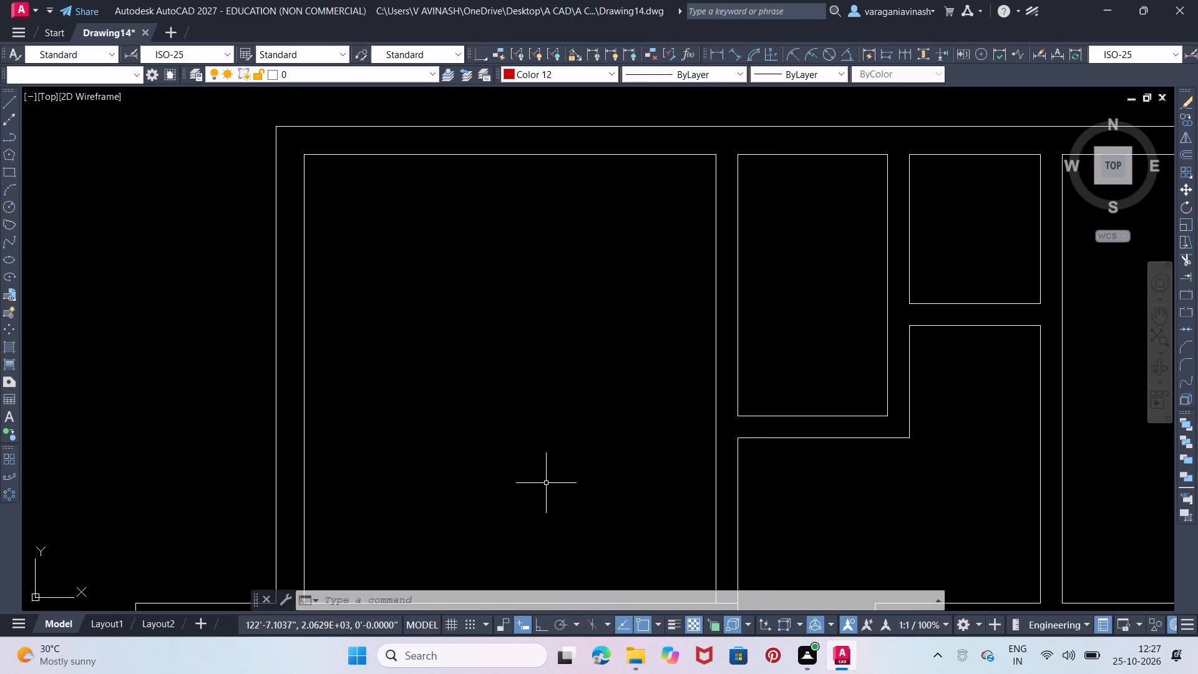
Start a line inside the upper-left room, just below the middle of its top wall.
{"action": "middle_click_drag", "start_coordinate": [222, 196], "coordinate": [216, 190]}
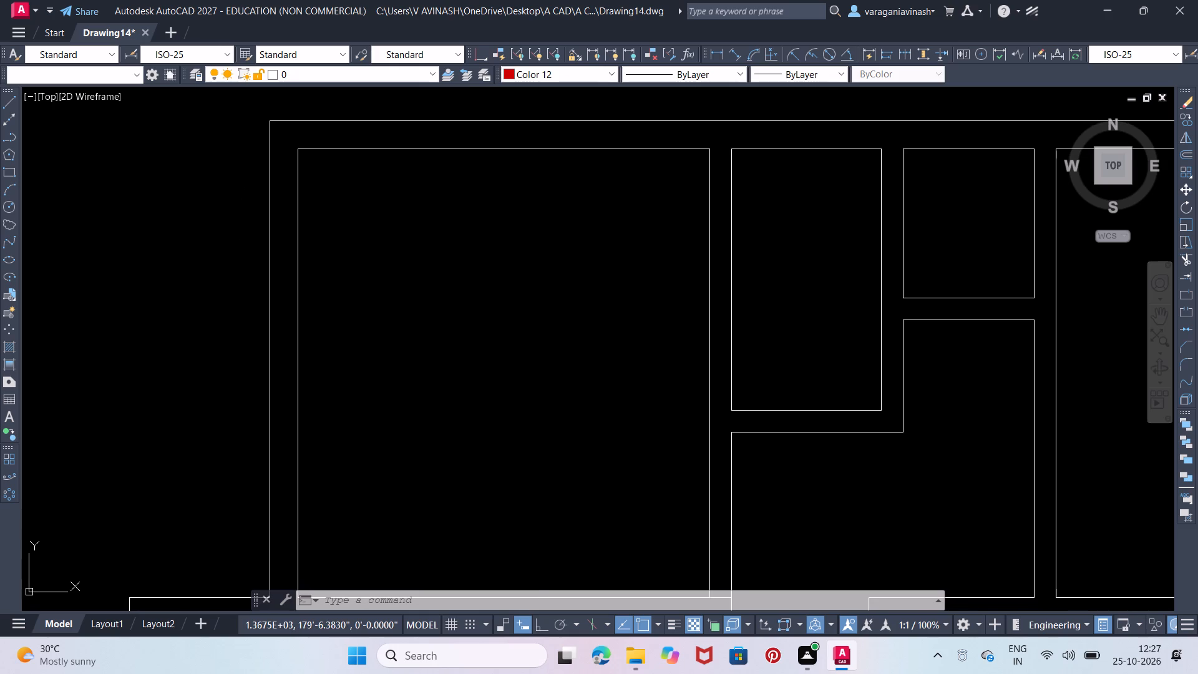
{"action": "scroll", "coordinate": [216, 190], "scroll_direction": "down", "scroll_amount": 1}
{"action": "scroll", "coordinate": [279, 195], "scroll_direction": "up", "scroll_amount": 1}
{"action": "middle_click_drag", "start_coordinate": [345, 213], "coordinate": [343, 211]}
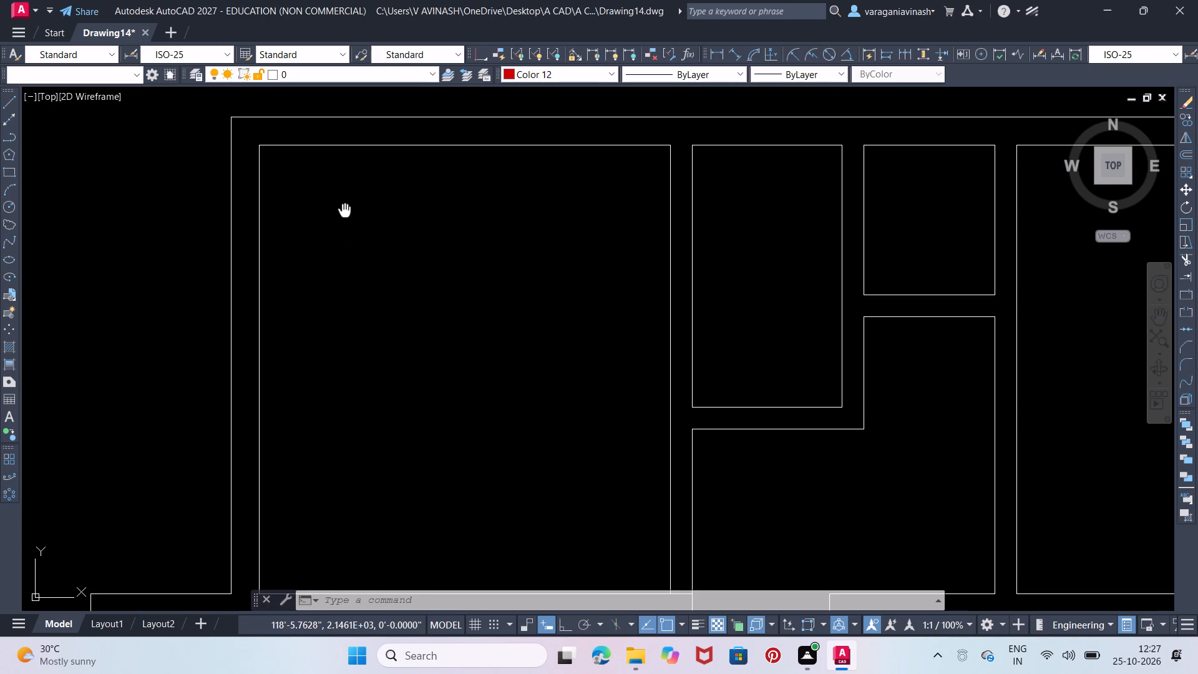
{"action": "middle_click_drag", "start_coordinate": [343, 211], "coordinate": [328, 200]}
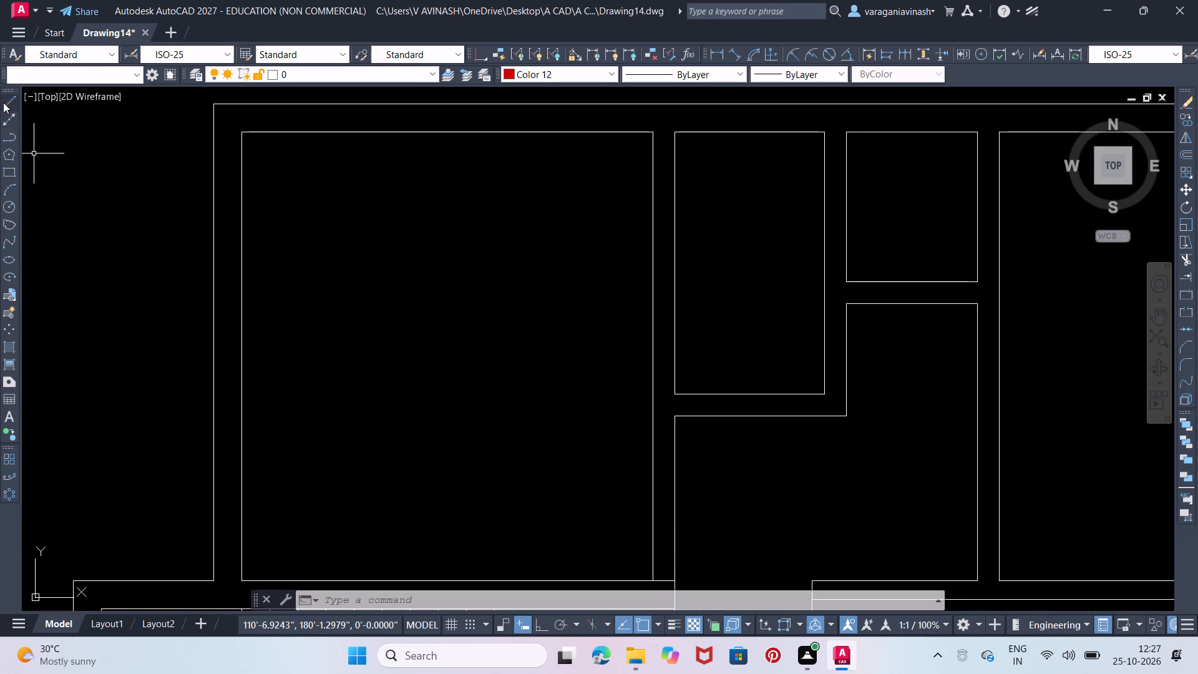
{"action": "left_click", "coordinate": [3, 102]}
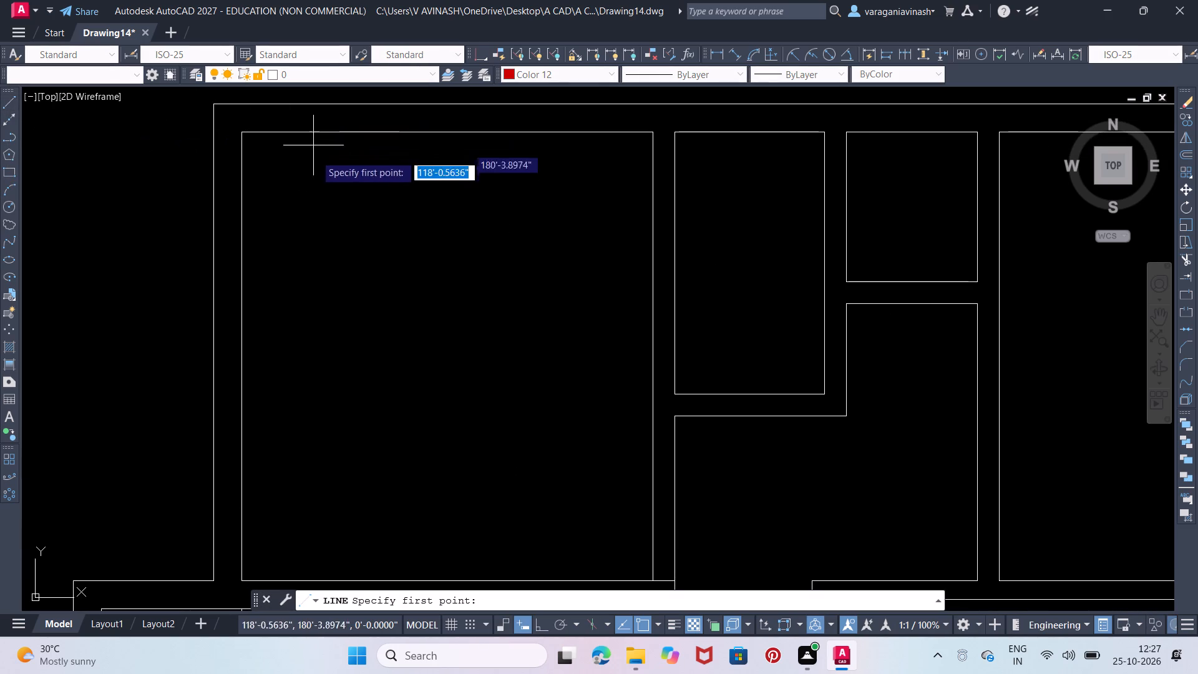
{"action": "left_click", "coordinate": [386, 144]}
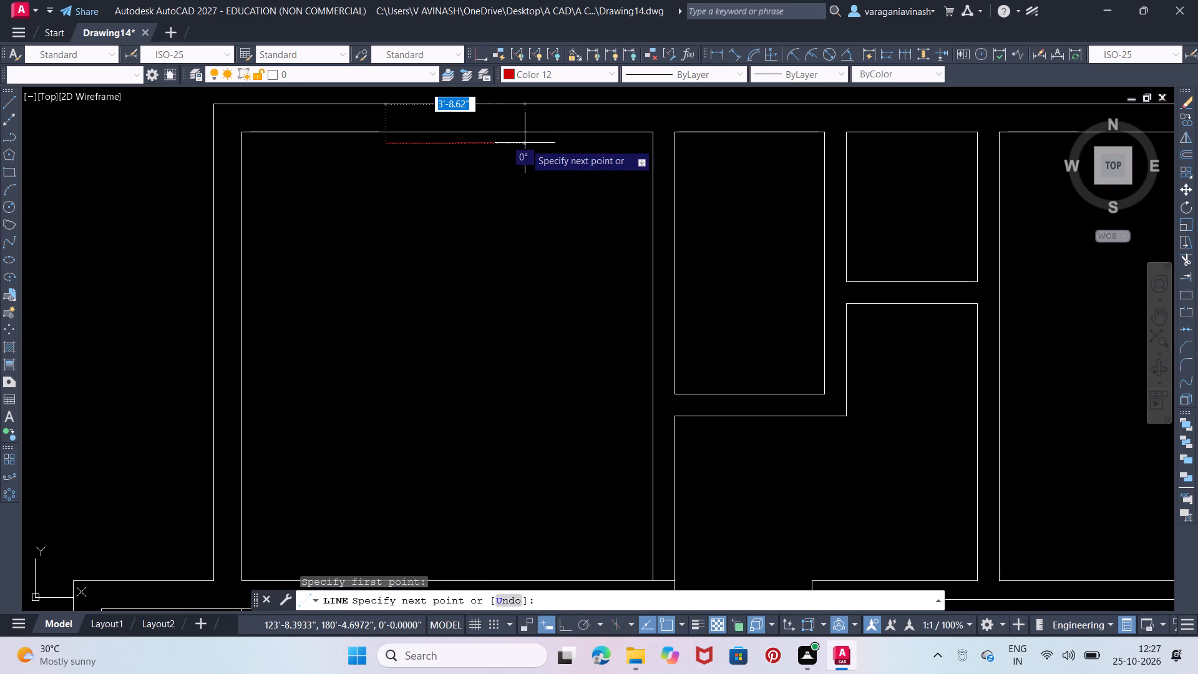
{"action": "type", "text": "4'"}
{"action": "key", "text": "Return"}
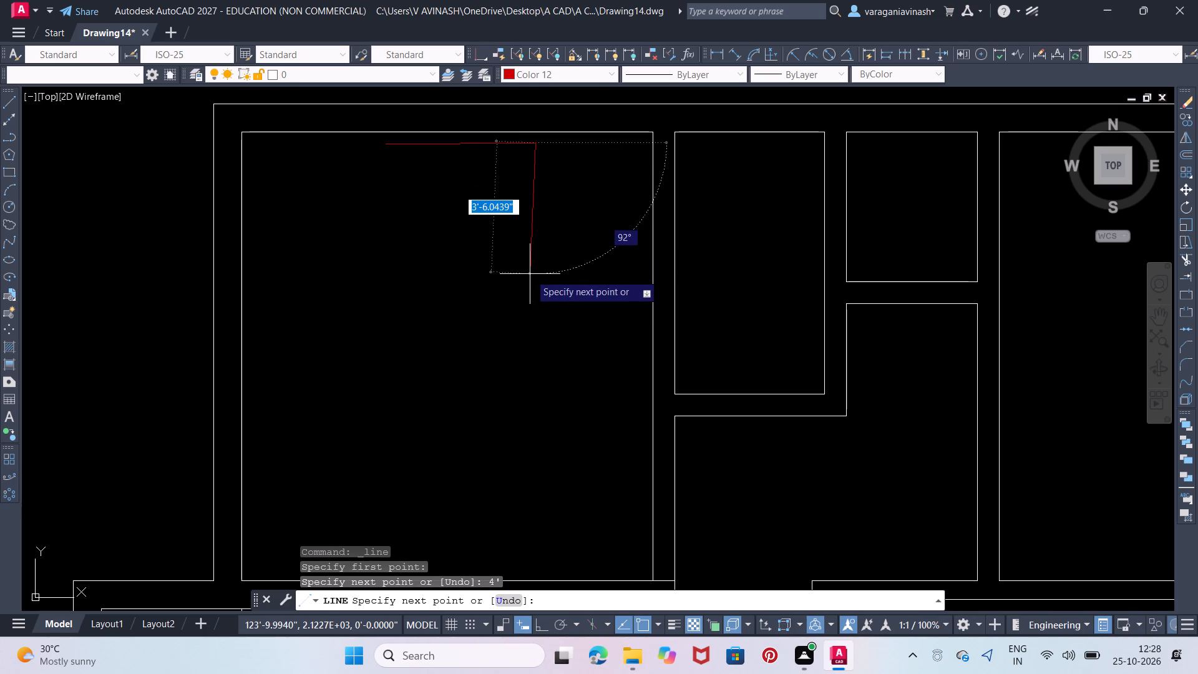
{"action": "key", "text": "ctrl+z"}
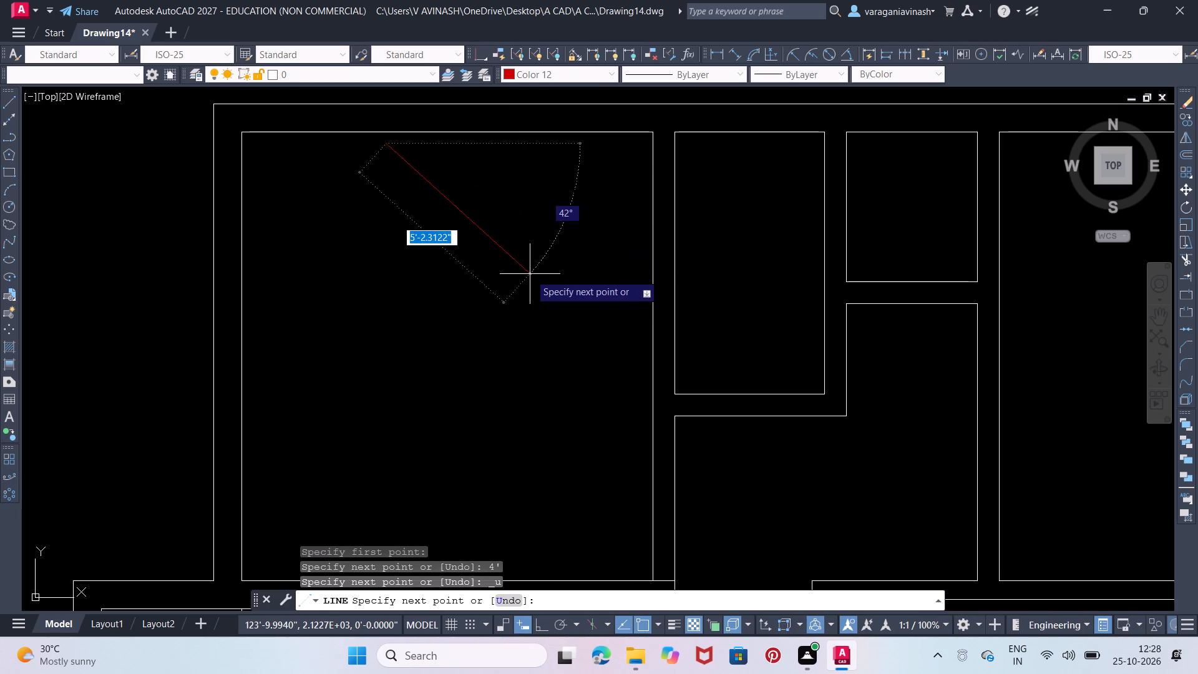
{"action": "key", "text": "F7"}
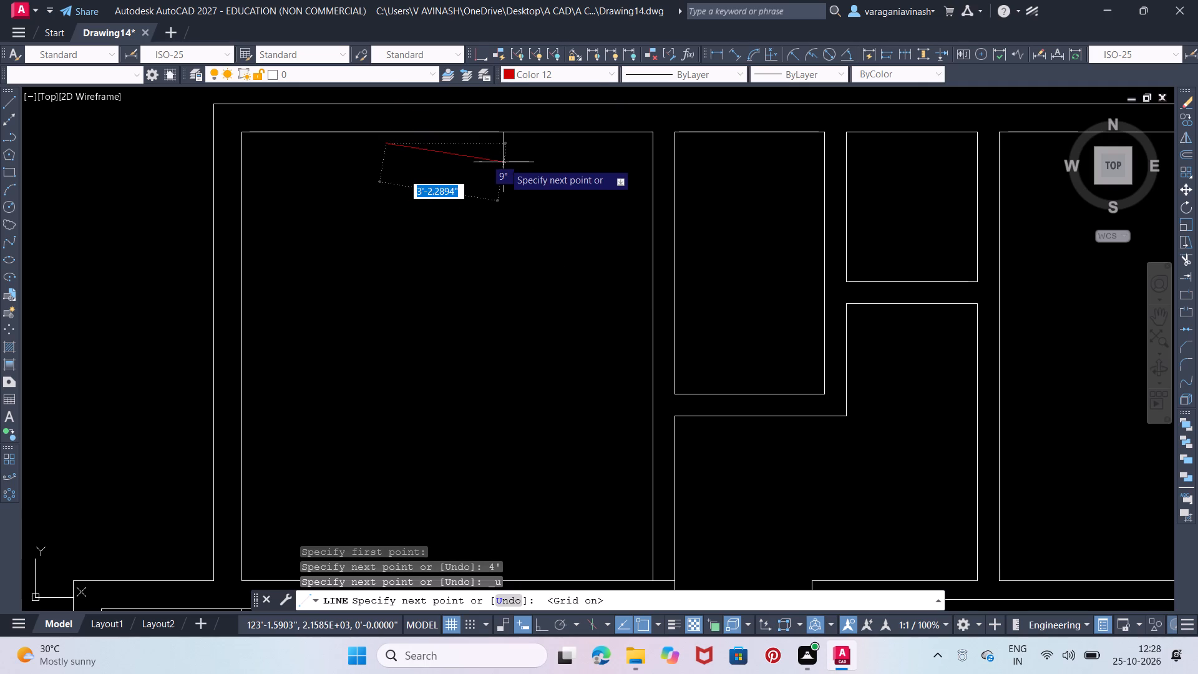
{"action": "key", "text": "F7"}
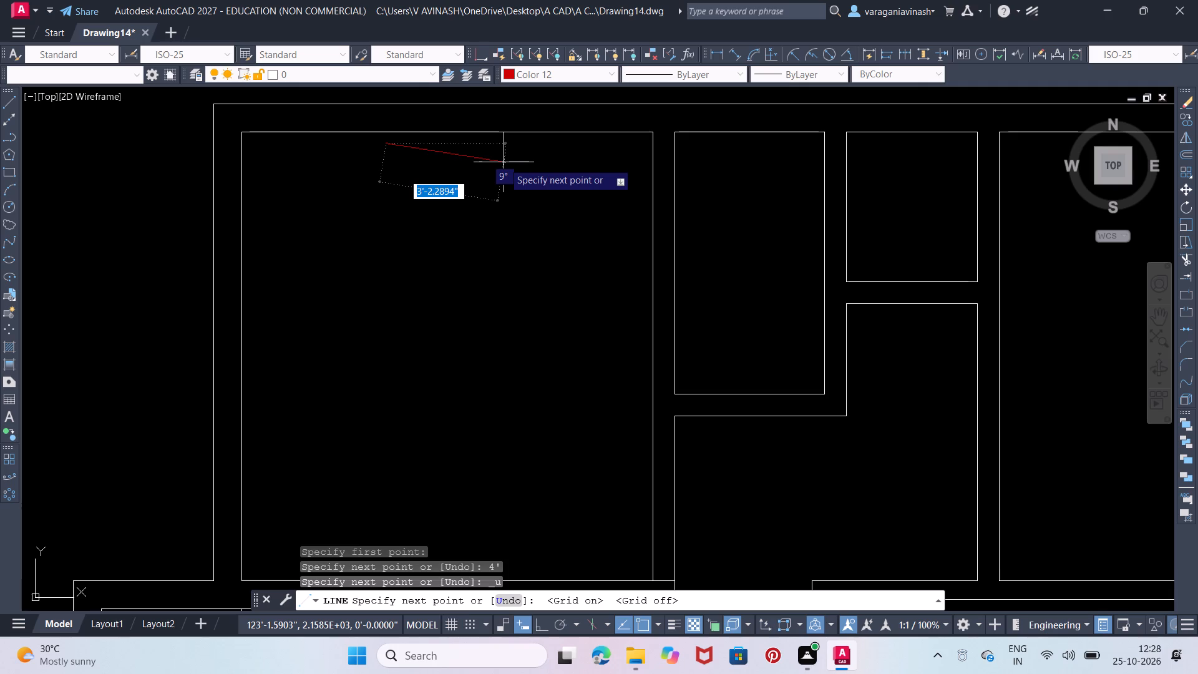
Turn on Ortho and complete a closed bed rectangle 4' wide and 4.5' long from the started point.
{"action": "key", "text": "F8"}
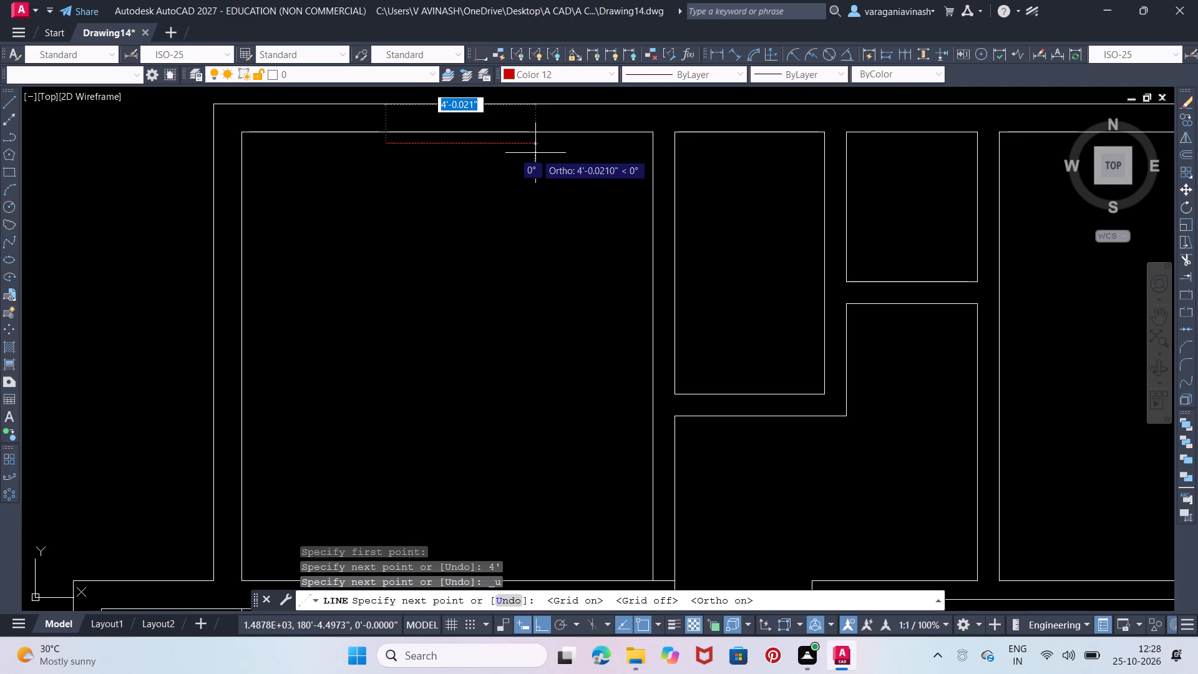
{"action": "type", "text": "4'"}
{"action": "key", "text": "Return"}
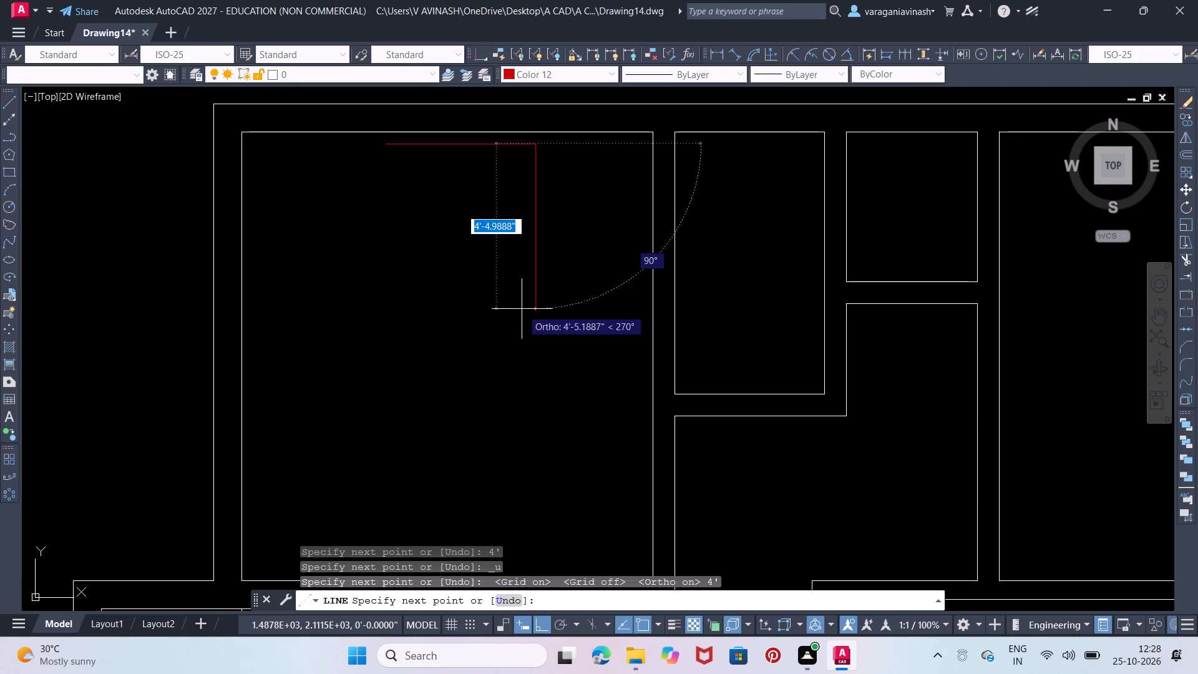
{"action": "type", "text": "4.5'"}
{"action": "key", "text": "Return"}
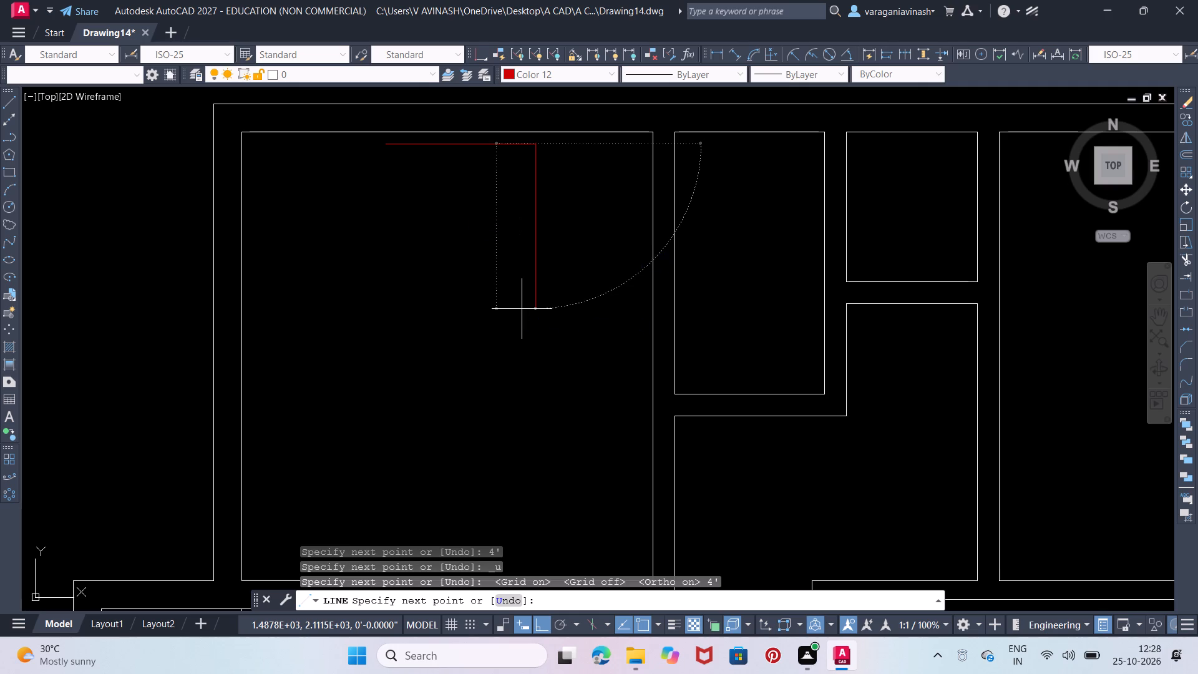
{"action": "left_click", "coordinate": [382, 179]}
{"action": "left_click", "coordinate": [387, 147]}
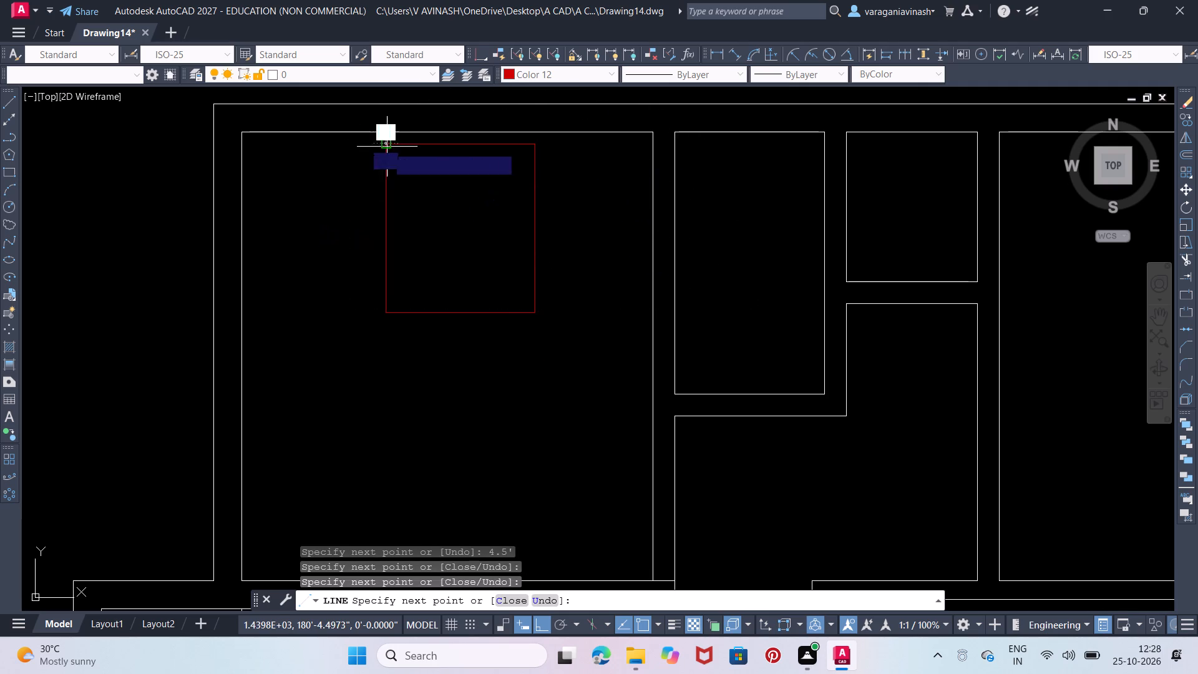
{"action": "right_click", "coordinate": [387, 147]}
{"action": "left_click", "coordinate": [404, 150]}
Draw an L-shaped line outline around the bed rectangle's lower-left corner, with an outer left side about 2'-8" long, ending on the bottom edge.
{"action": "right_click", "coordinate": [404, 150]}
{"action": "left_click", "coordinate": [427, 157]}
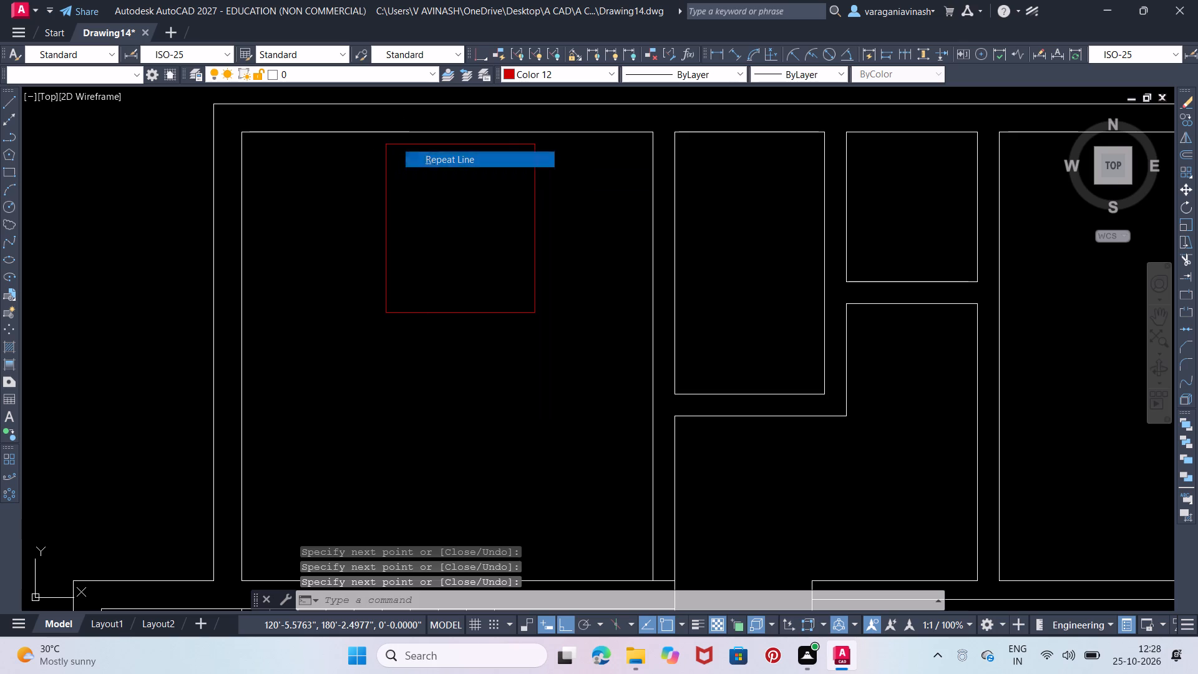
{"action": "scroll", "coordinate": [392, 129], "scroll_direction": "up", "scroll_amount": 1}
{"action": "scroll", "coordinate": [430, 150], "scroll_direction": "down", "scroll_amount": 2}
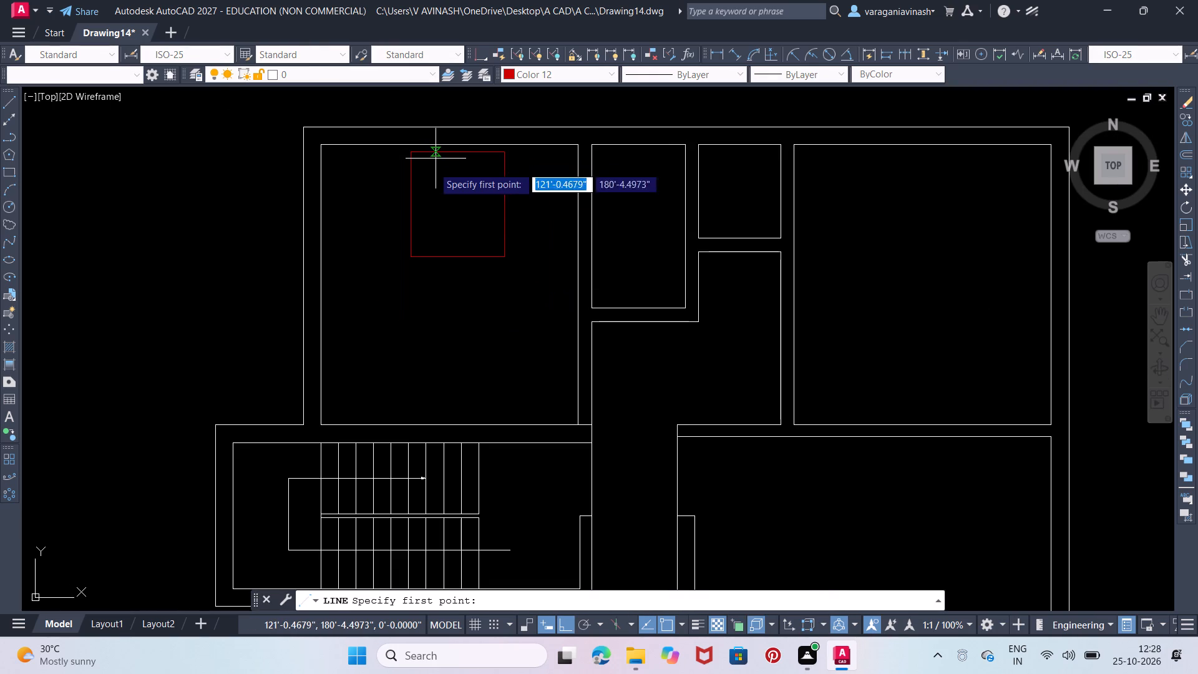
{"action": "scroll", "coordinate": [424, 194], "scroll_direction": "up", "scroll_amount": 2}
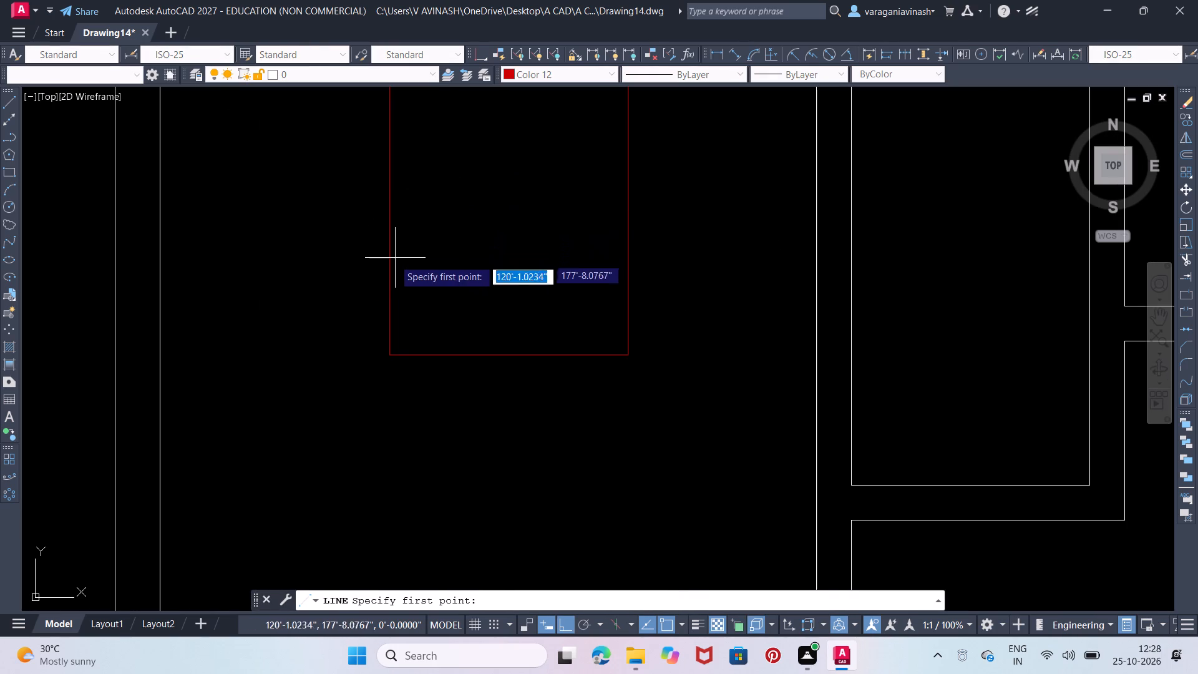
{"action": "left_click", "coordinate": [390, 258]}
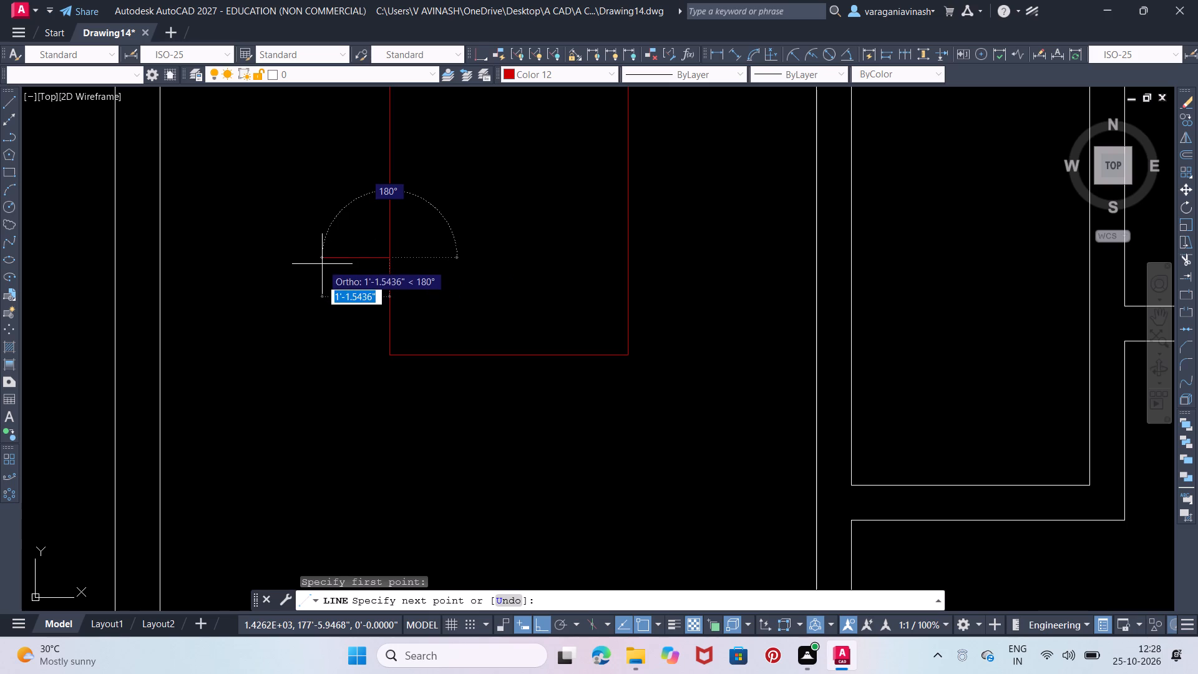
{"action": "left_click", "coordinate": [343, 258]}
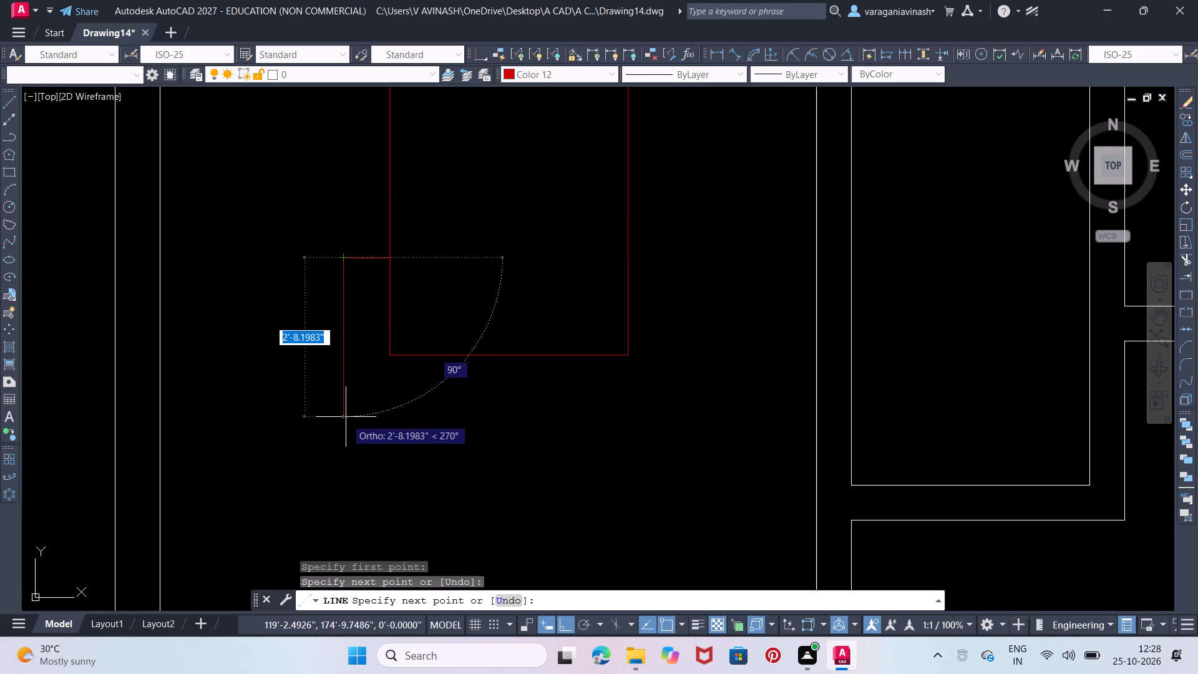
{"action": "left_click", "coordinate": [344, 417]}
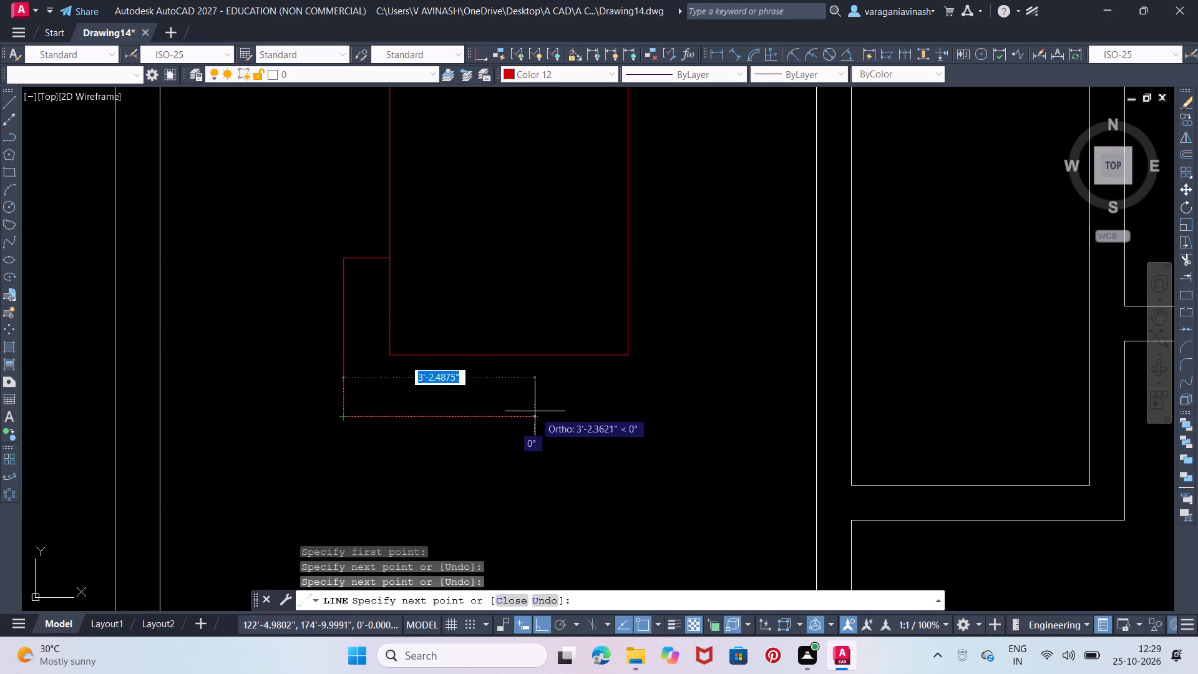
{"action": "left_click", "coordinate": [585, 404]}
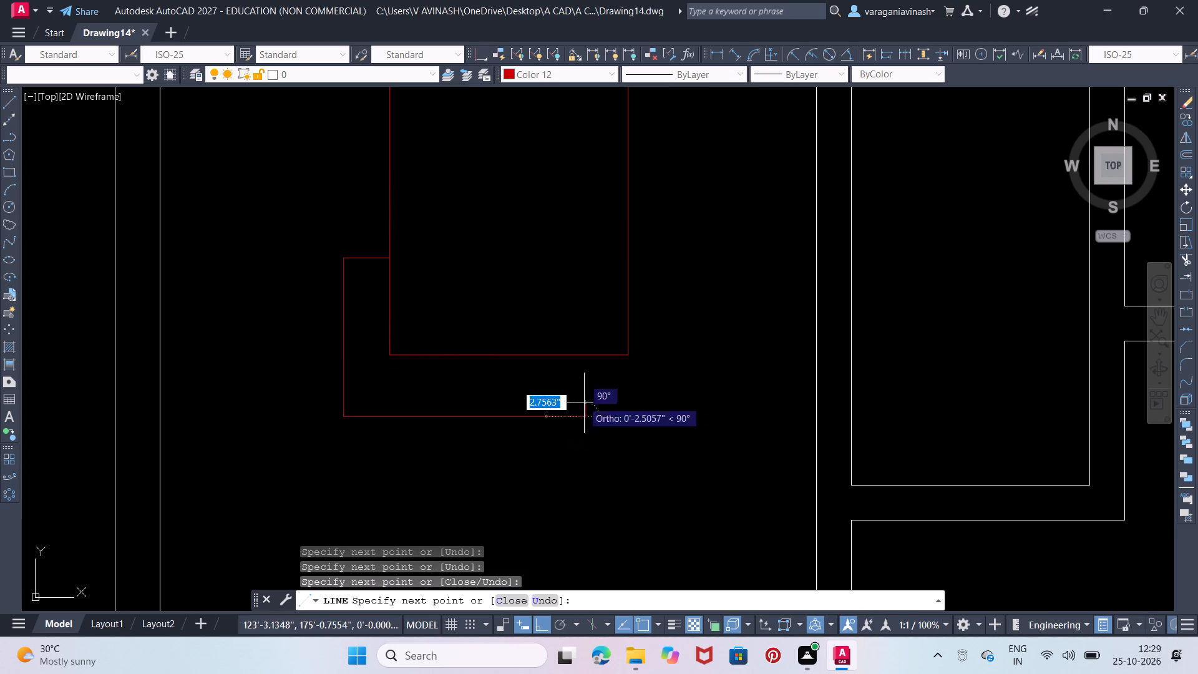
{"action": "left_click", "coordinate": [583, 356]}
{"action": "right_click", "coordinate": [583, 356]}
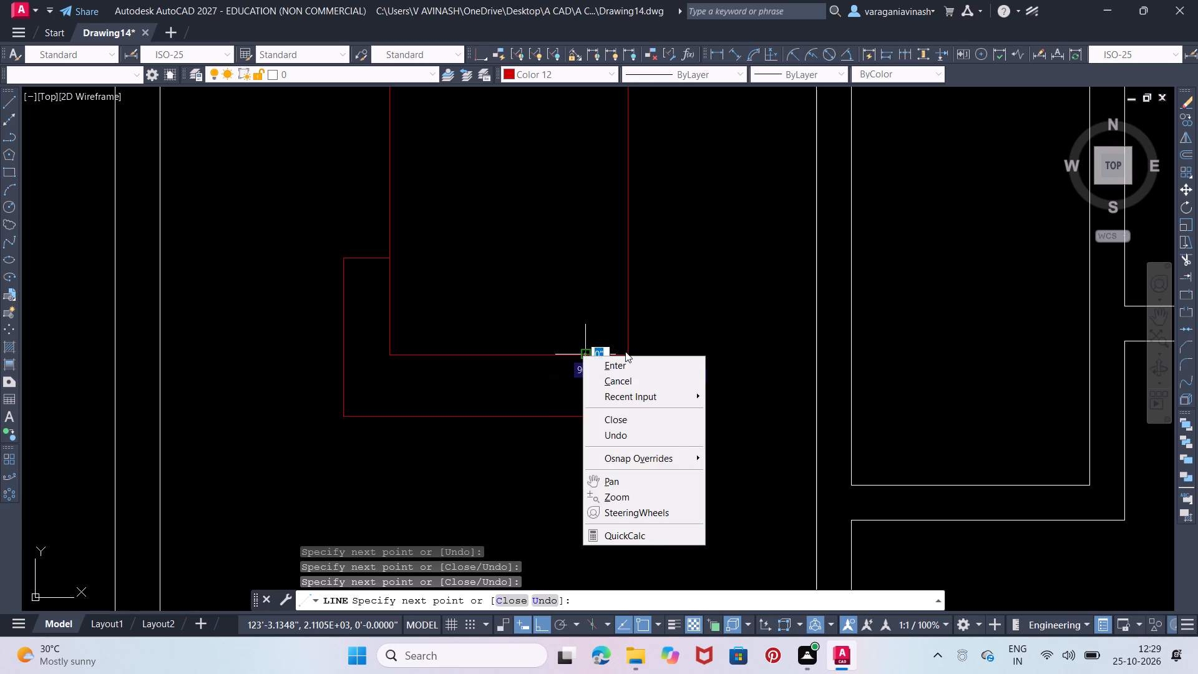
{"action": "left_click", "coordinate": [620, 360]}
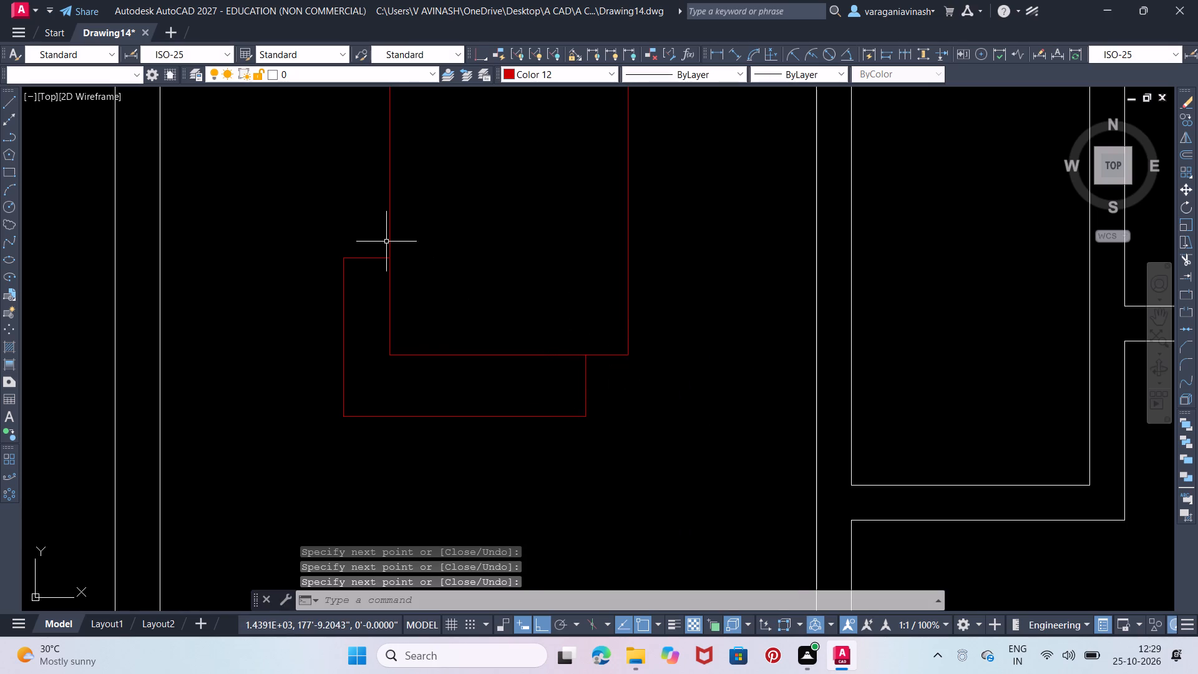
Draw a side table outline from the bed's top-left corner, about 1'-5" outward and 10" down, ending at the bed's left edge.
{"action": "middle_click_drag", "start_coordinate": [386, 246], "coordinate": [386, 403]}
{"action": "right_click", "coordinate": [444, 305]}
{"action": "left_click", "coordinate": [507, 315]}
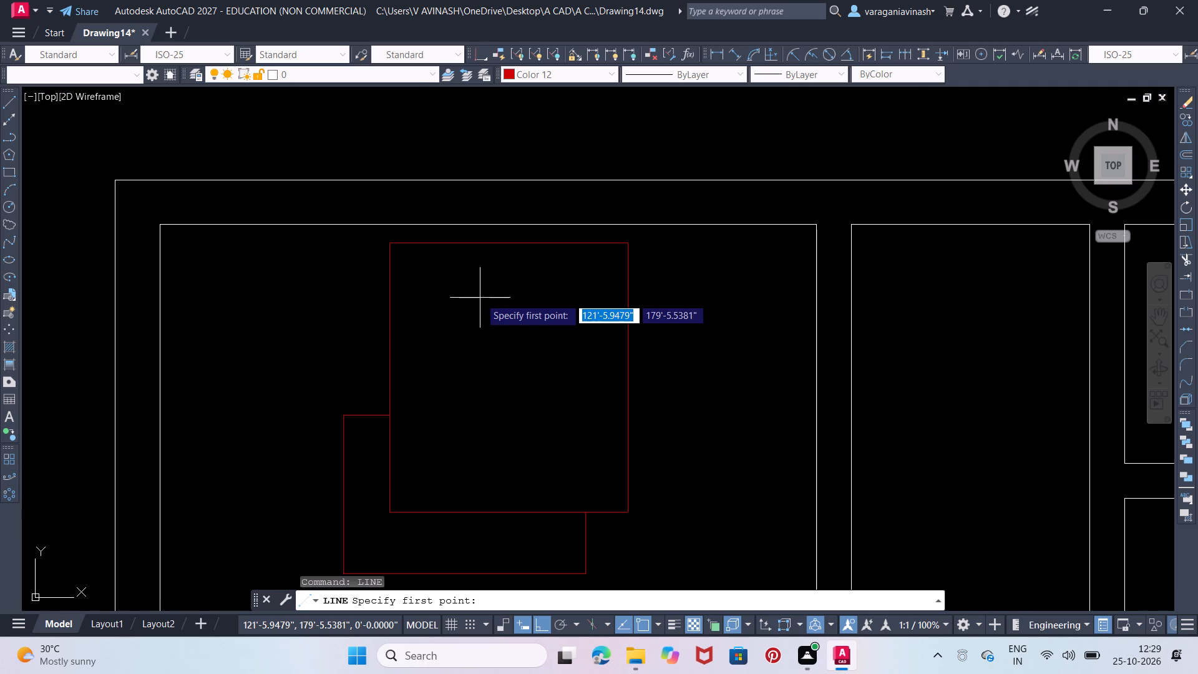
{"action": "left_click", "coordinate": [392, 240]}
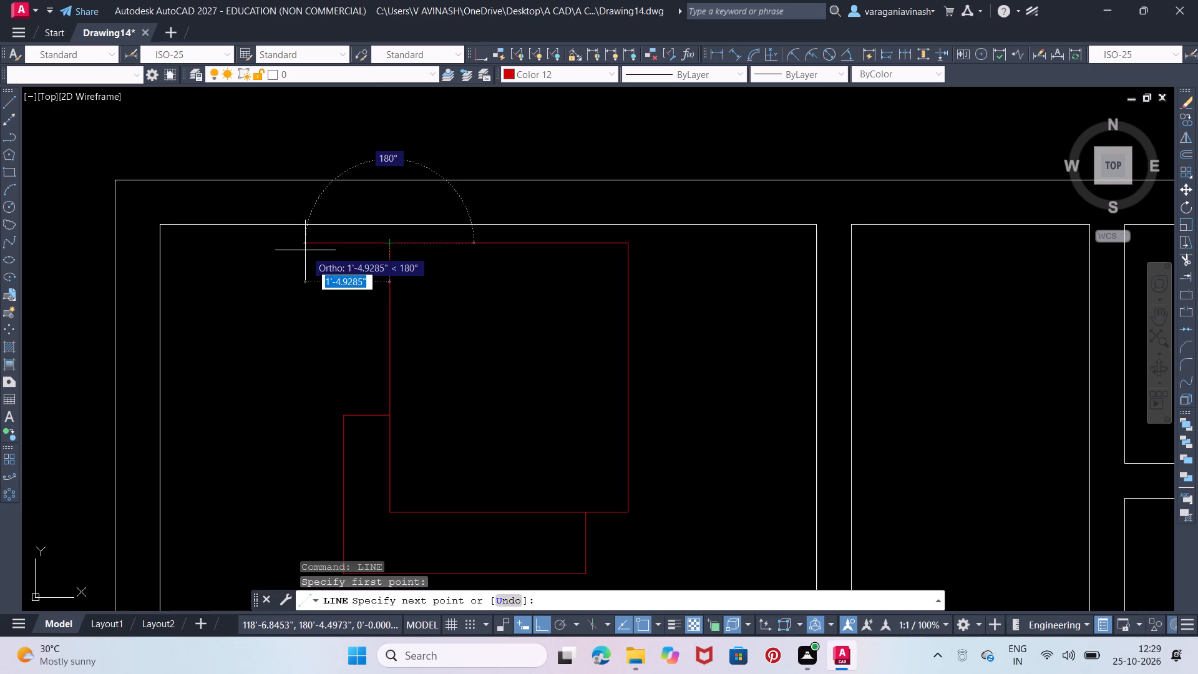
{"action": "left_click", "coordinate": [303, 249]}
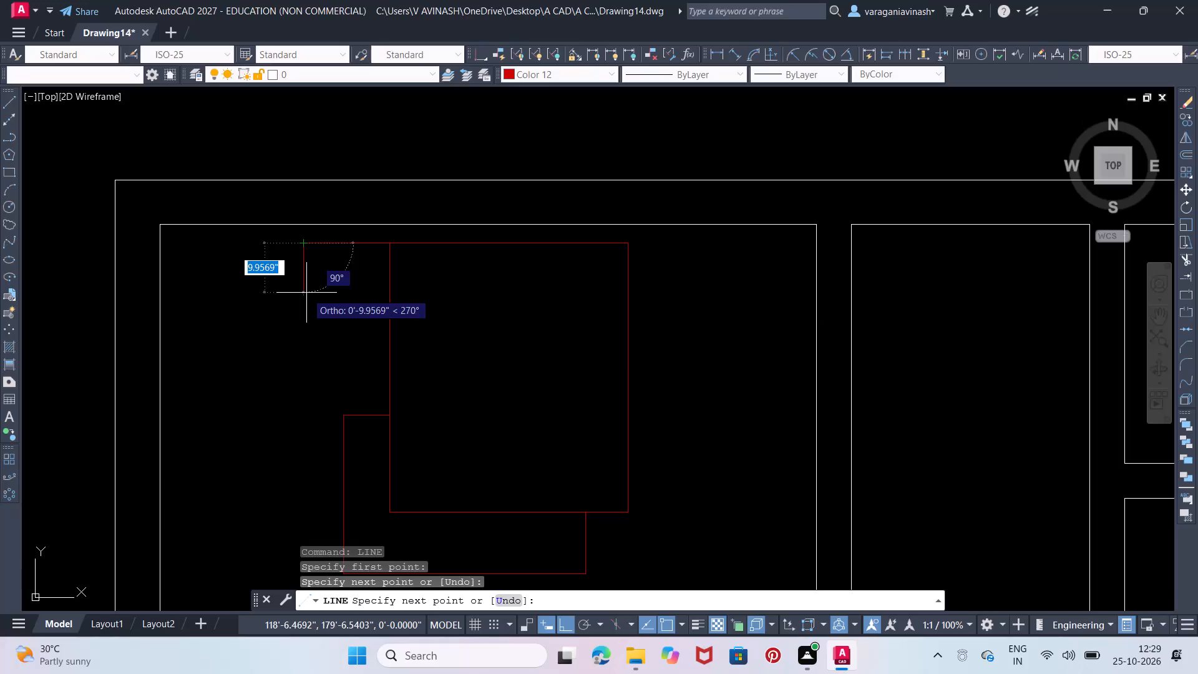
{"action": "type", "text": "10"}
{"action": "key", "text": "Return"}
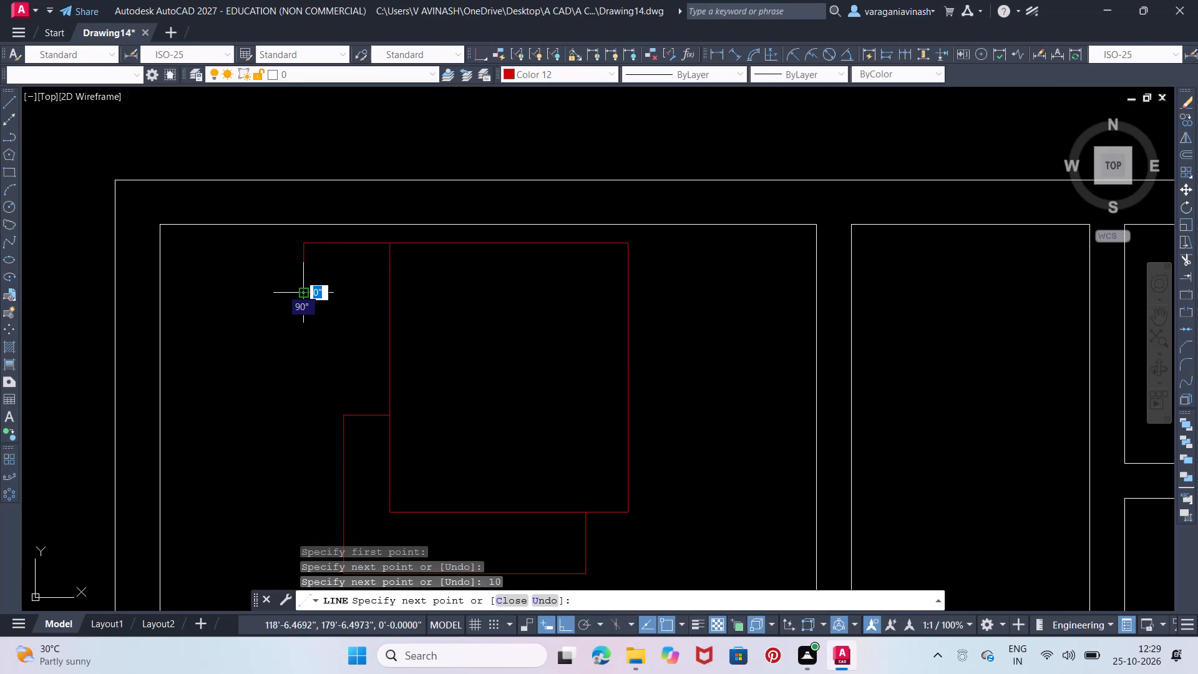
{"action": "left_click", "coordinate": [392, 288]}
{"action": "right_click", "coordinate": [392, 288]}
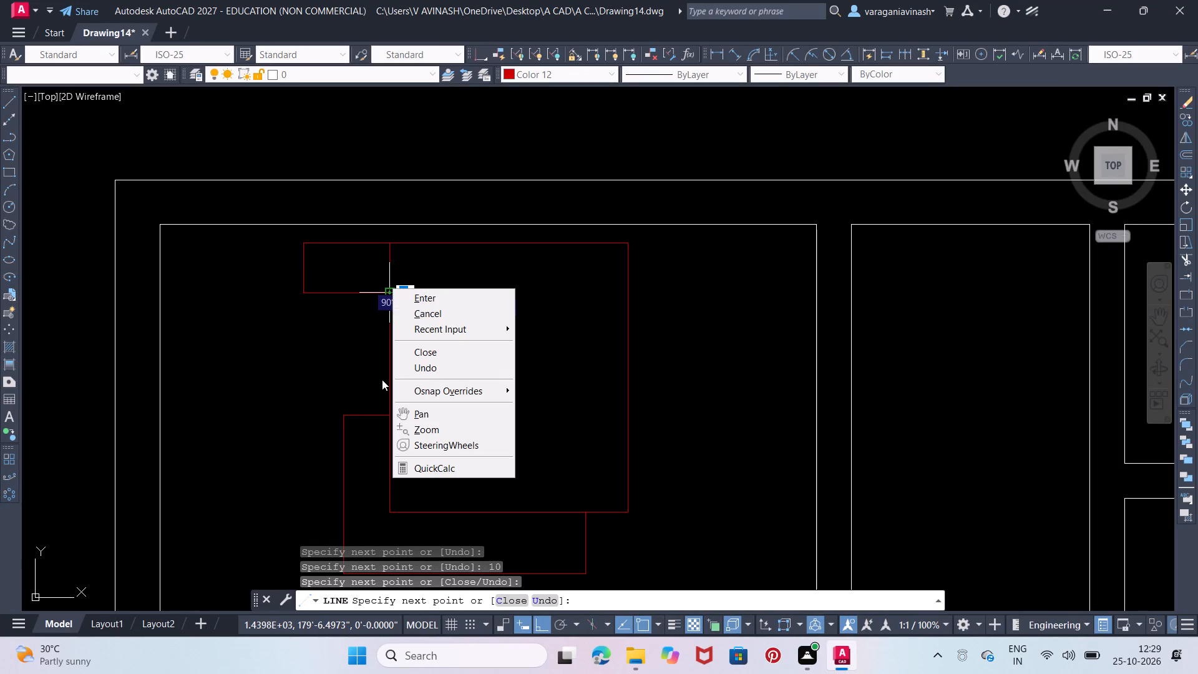
{"action": "left_click", "coordinate": [411, 305]}
Close the side table with a line along the bed's left edge, up to the bed's top-left corner.
{"action": "right_click", "coordinate": [411, 304]}
{"action": "left_click", "coordinate": [436, 313]}
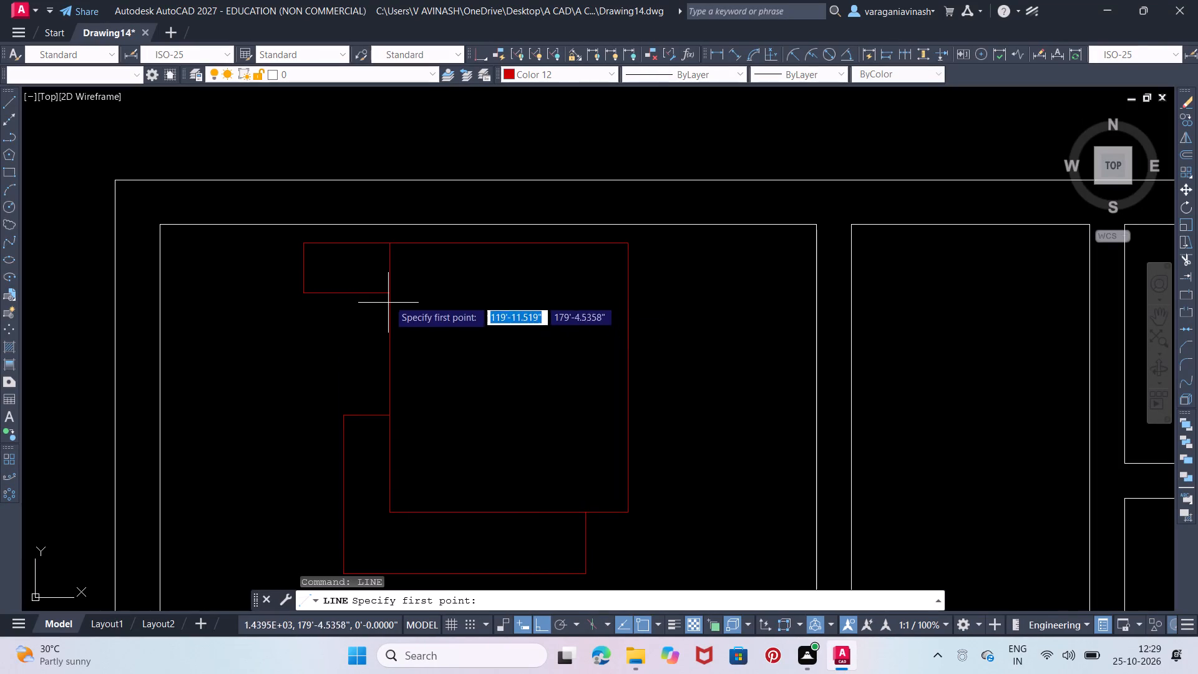
{"action": "left_click", "coordinate": [386, 291]}
{"action": "left_click", "coordinate": [388, 239]}
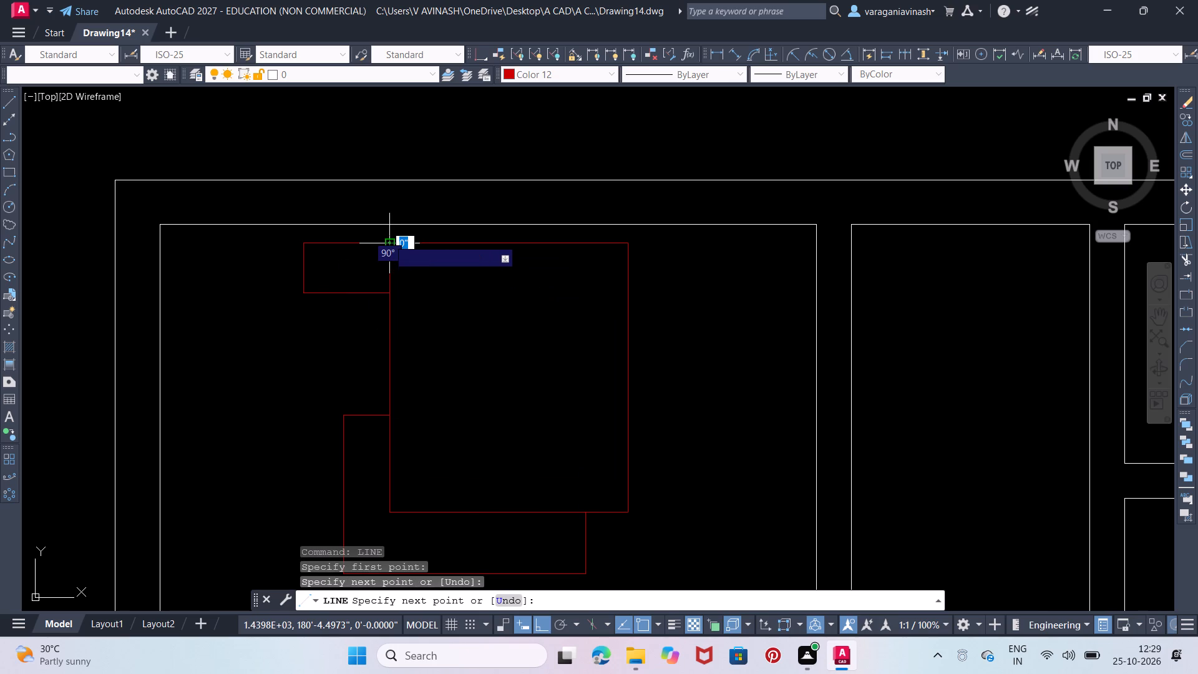
{"action": "key", "text": "Escape"}
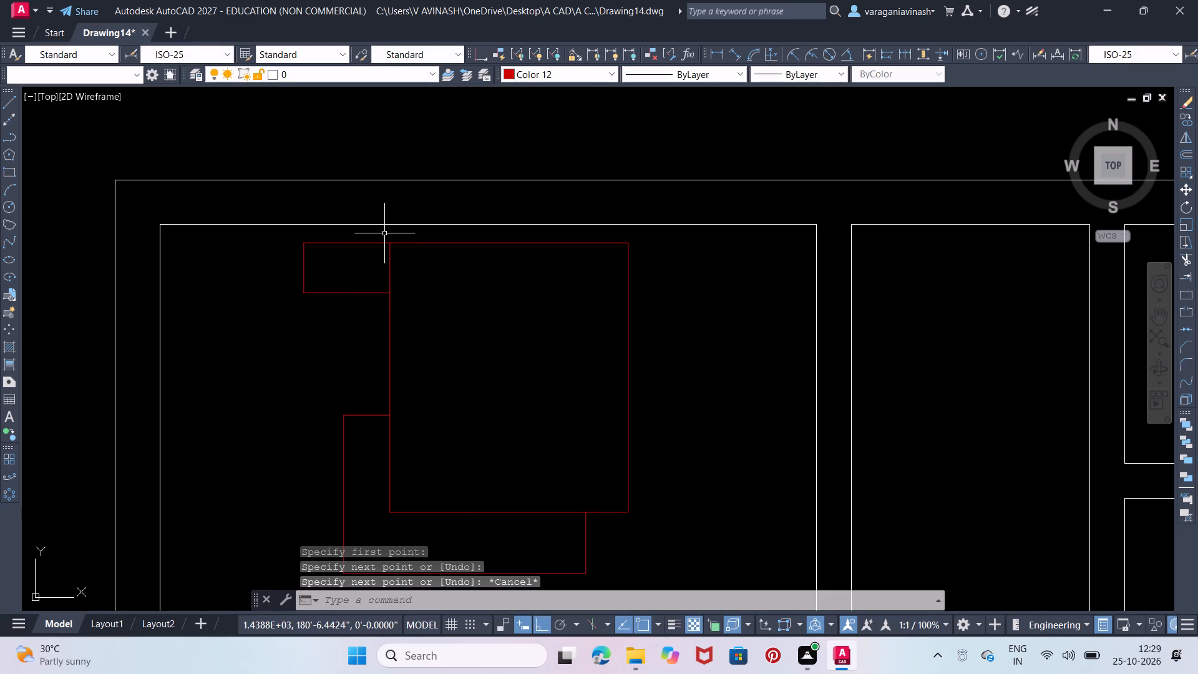
Copy the side table's four lines from its top-left corner to the bed's top-right corner.
{"action": "left_click", "coordinate": [383, 233]}
{"action": "left_click", "coordinate": [280, 341]}
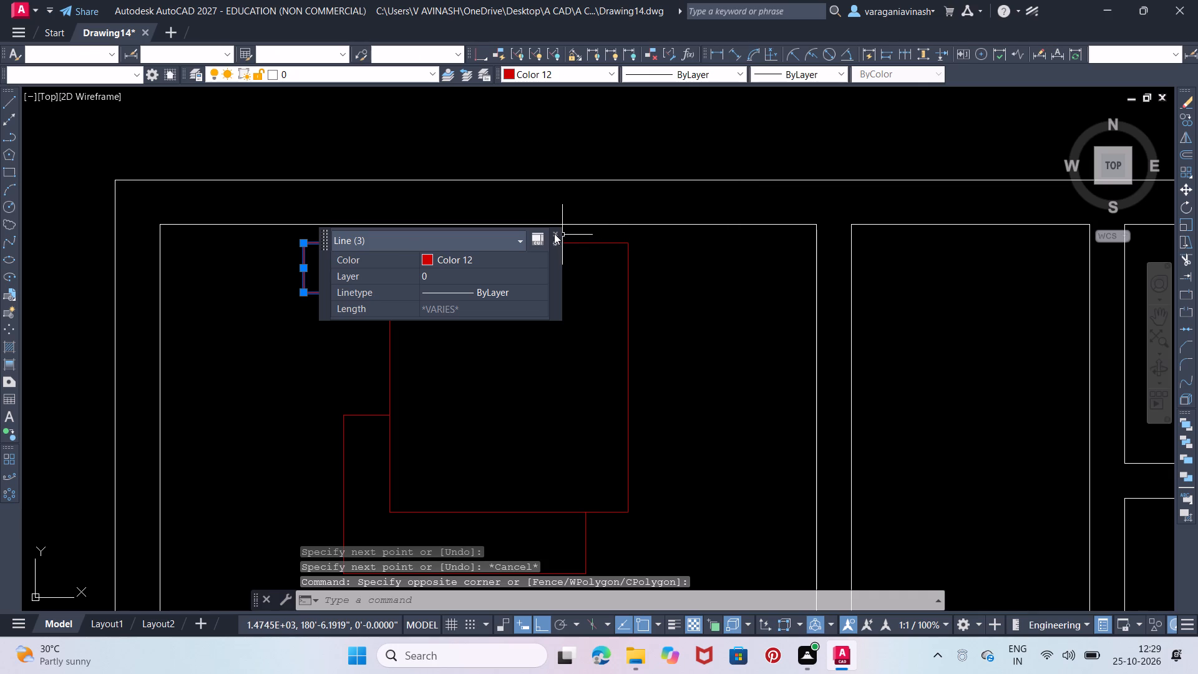
{"action": "left_click", "coordinate": [554, 233]}
{"action": "left_click", "coordinate": [389, 258]}
{"action": "right_click", "coordinate": [389, 258]}
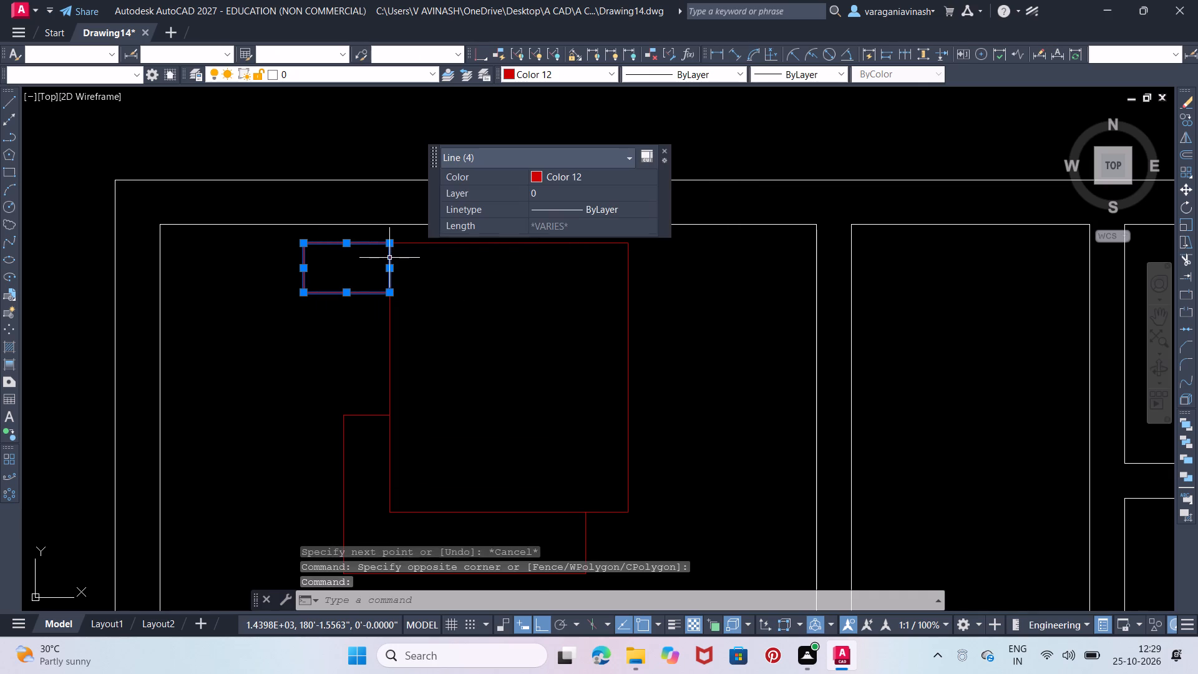
{"action": "left_click", "coordinate": [455, 383]}
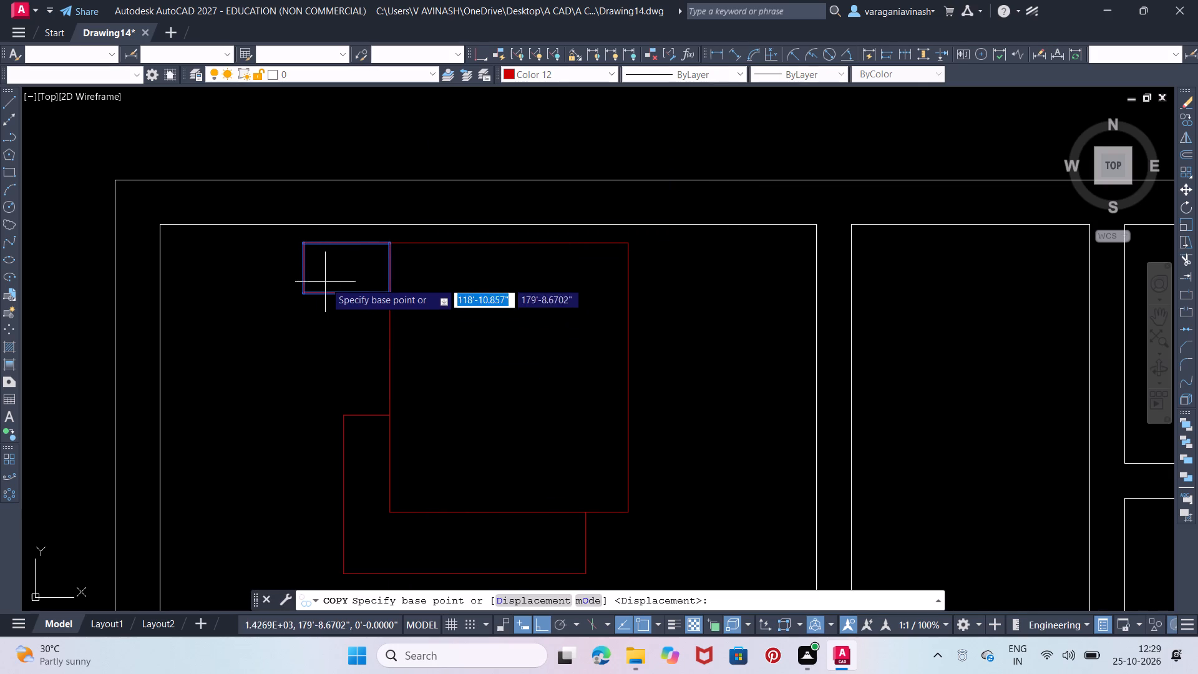
{"action": "left_click", "coordinate": [305, 242]}
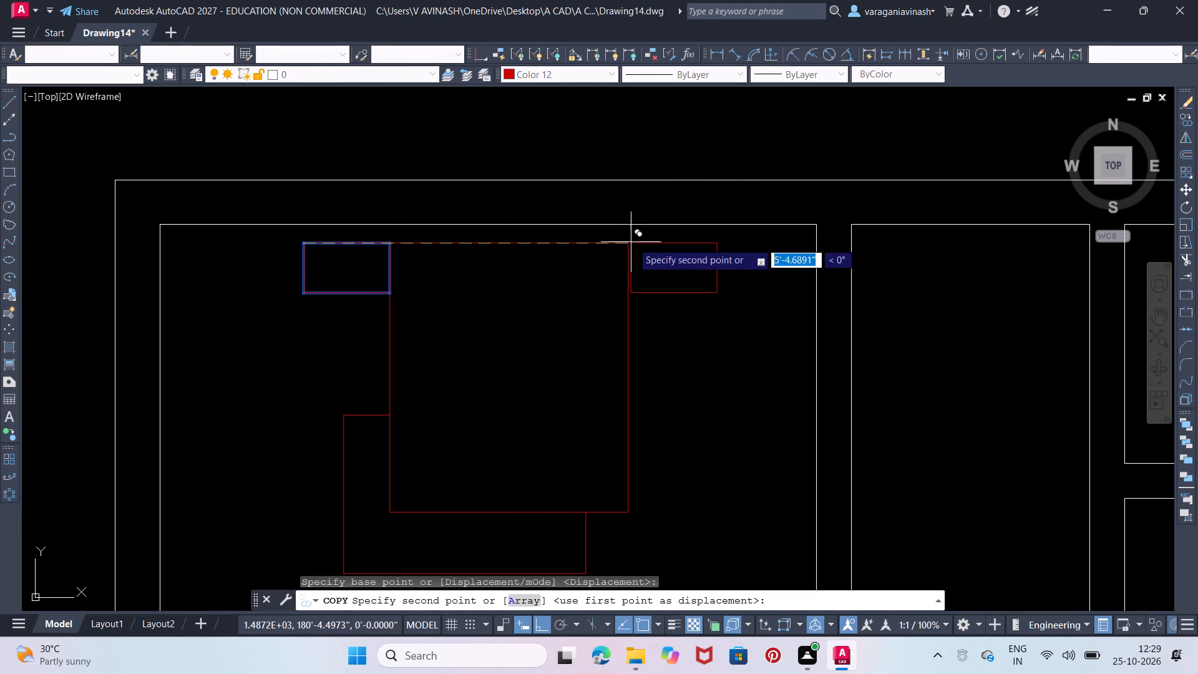
{"action": "left_click", "coordinate": [623, 244]}
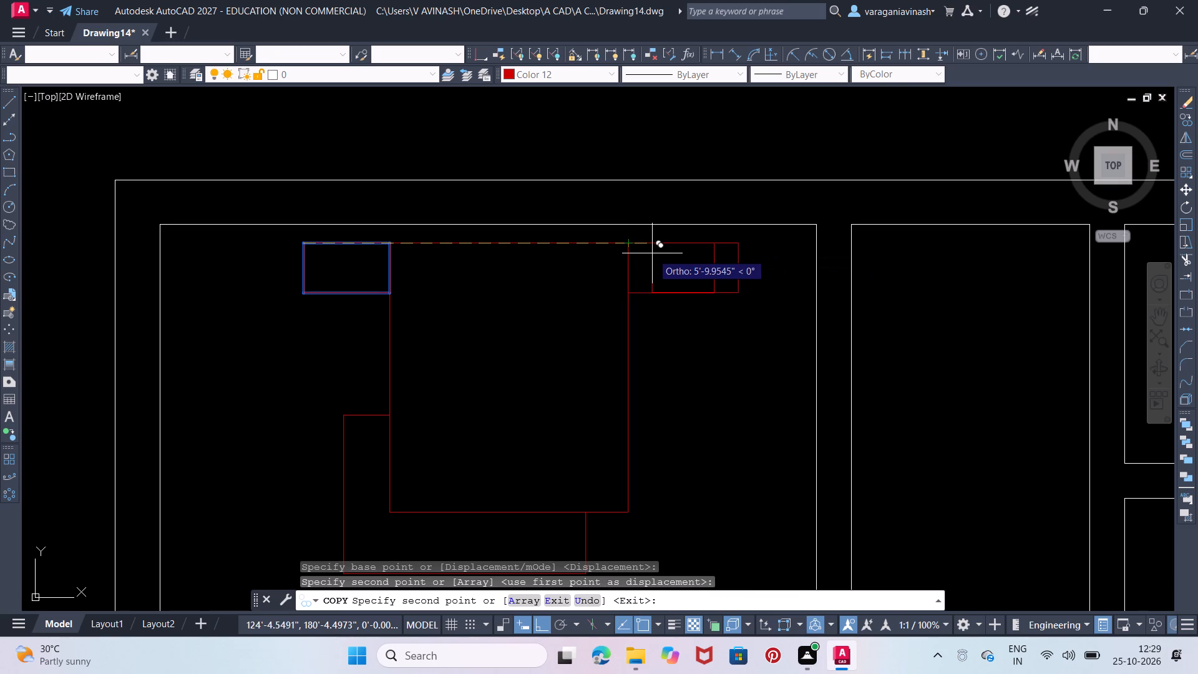
Start a hatch and choose the predefined AR-SAND pattern for it.
{"action": "key", "text": "Escape"}
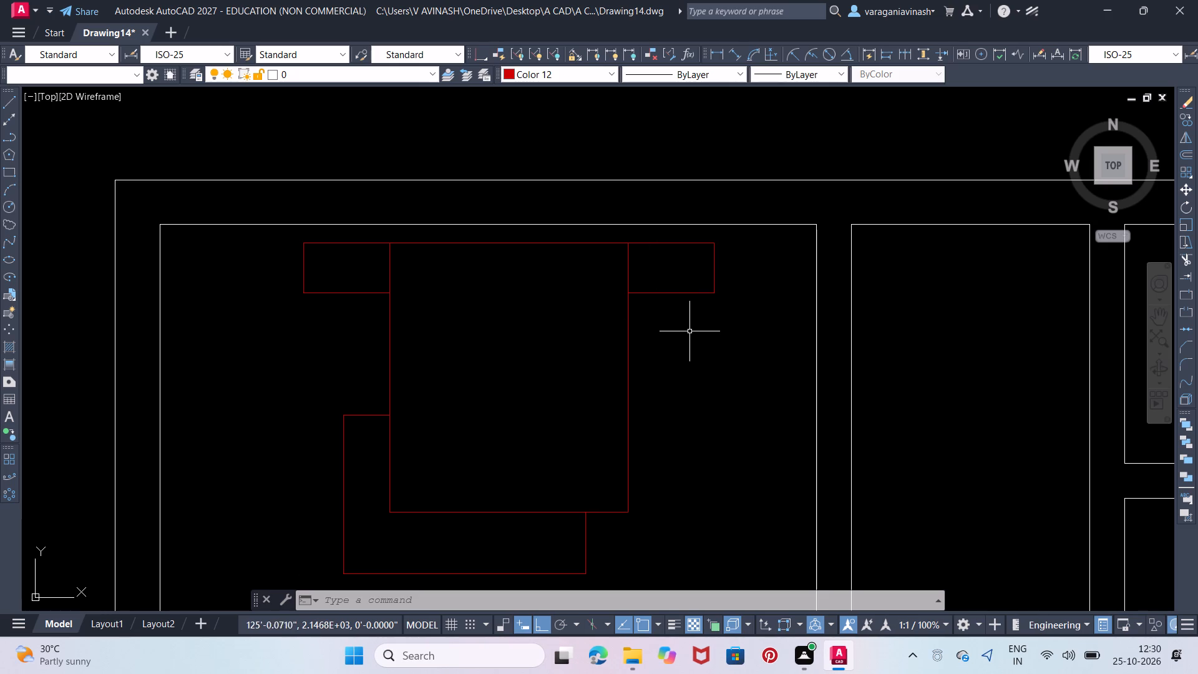
{"action": "middle_click_drag", "start_coordinate": [684, 333], "coordinate": [665, 325]}
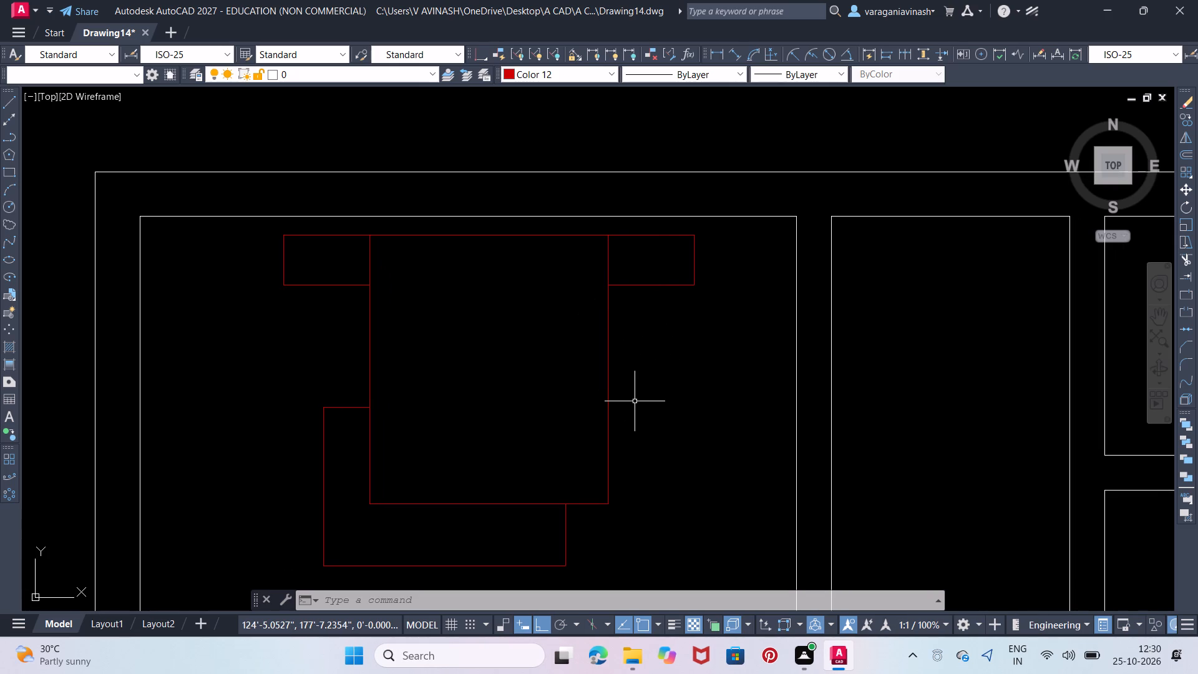
{"action": "middle_click_drag", "start_coordinate": [635, 401], "coordinate": [616, 373]}
{"action": "key", "text": "h"}
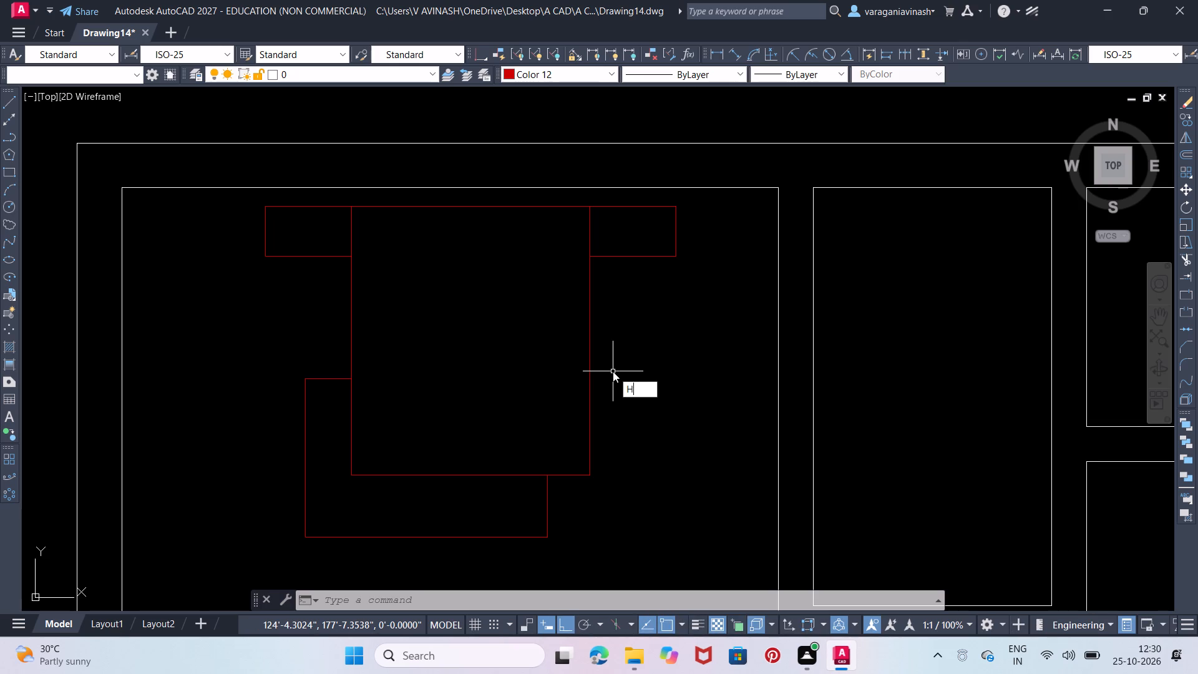
{"action": "key", "text": "Return"}
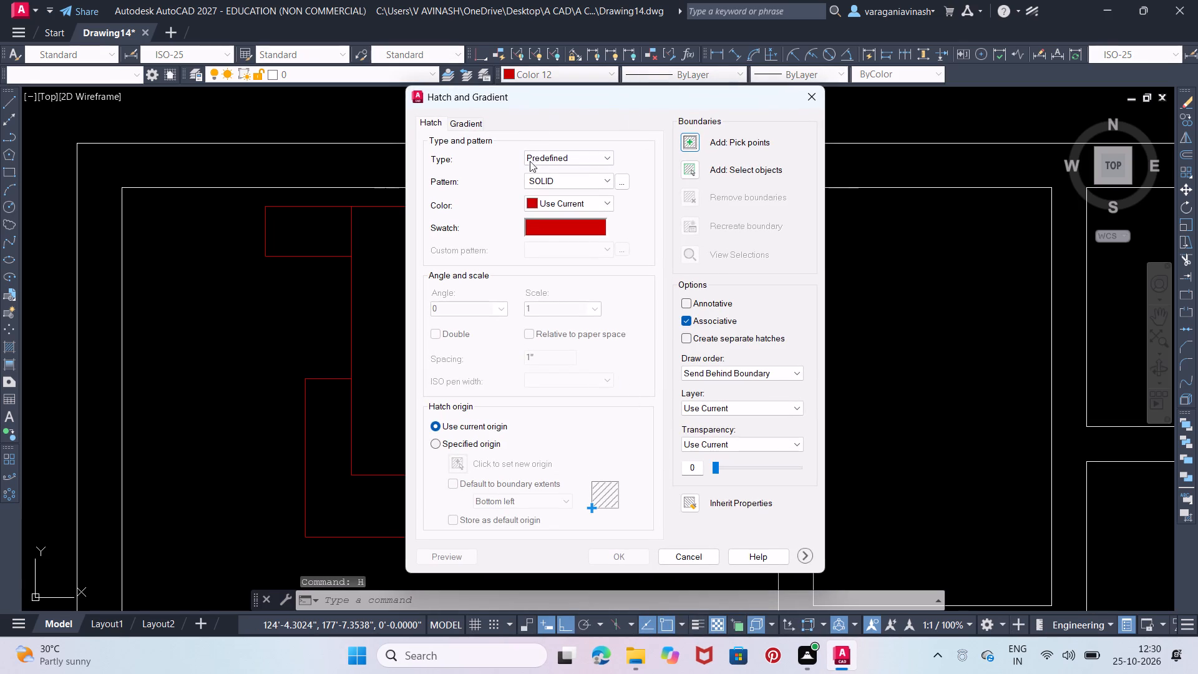
{"action": "left_click", "coordinate": [558, 222]}
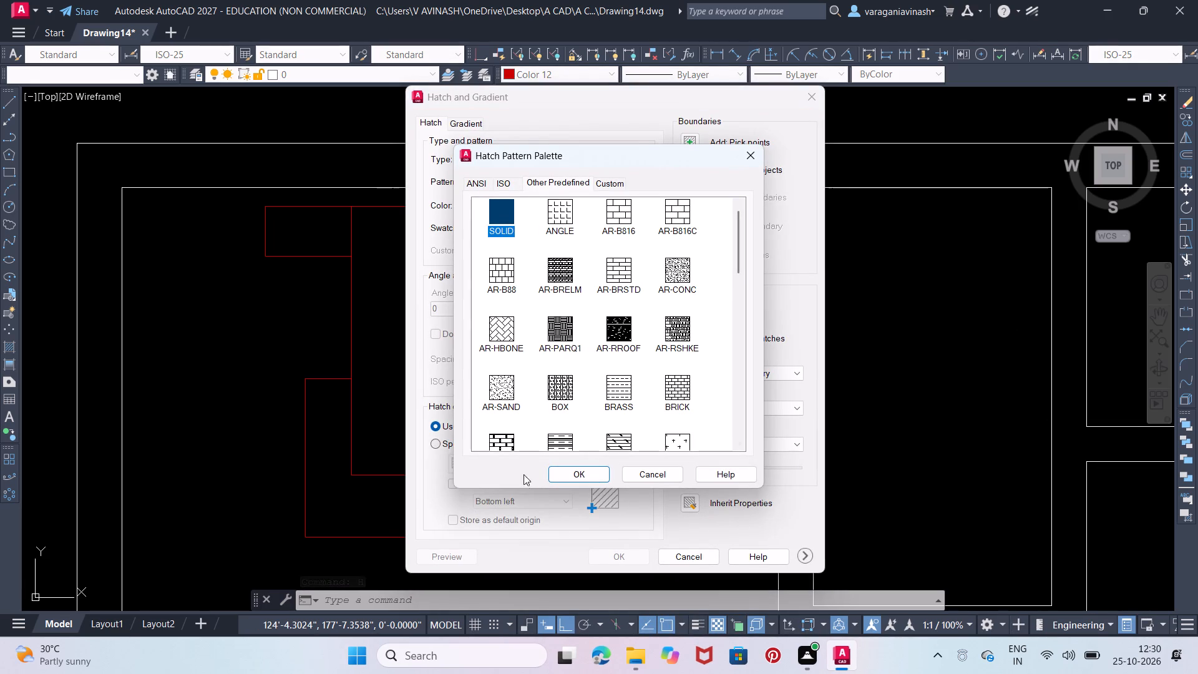
{"action": "left_click", "coordinate": [506, 390]}
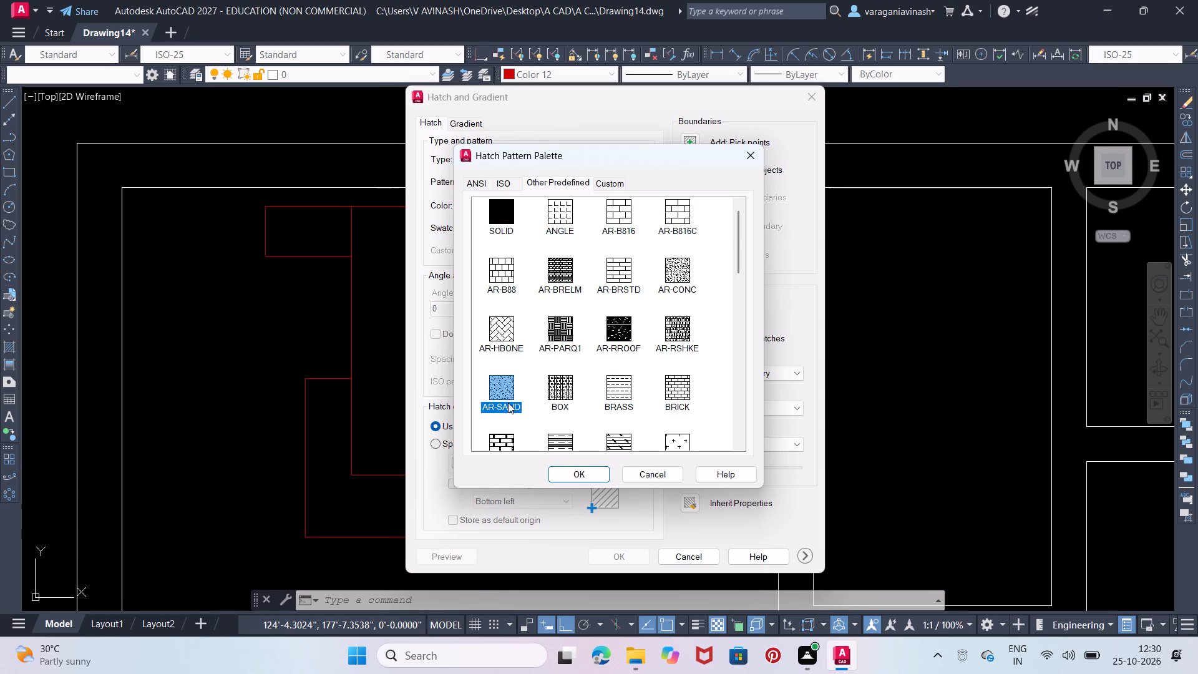
{"action": "left_click", "coordinate": [601, 475]}
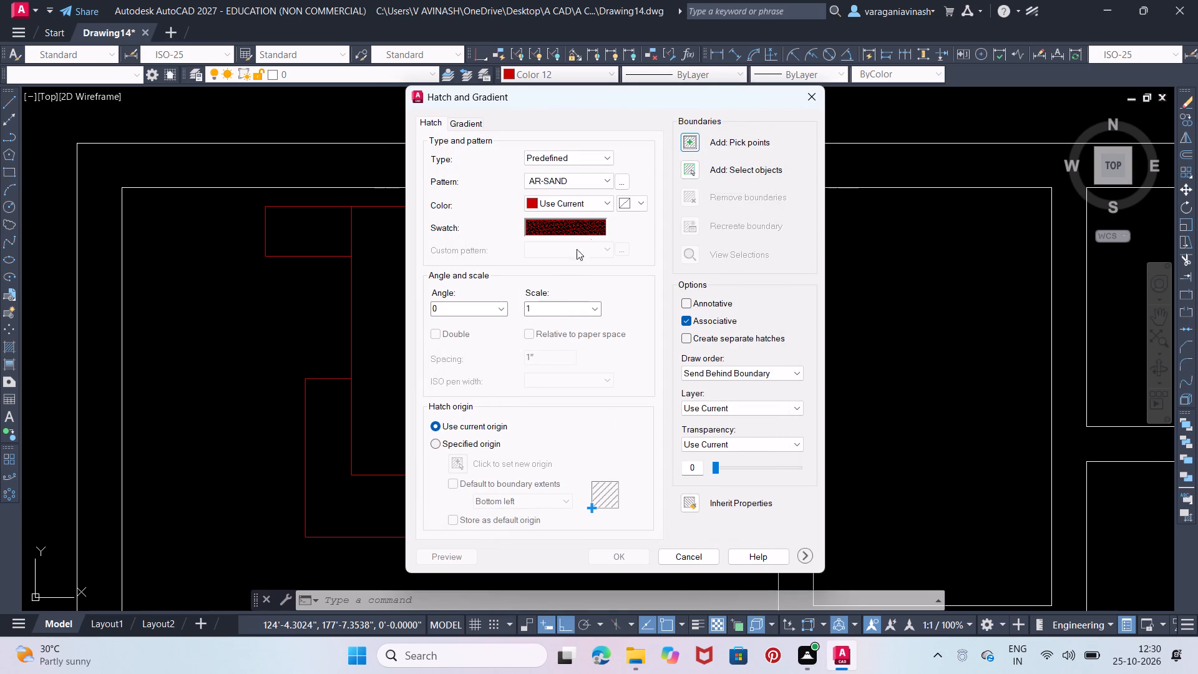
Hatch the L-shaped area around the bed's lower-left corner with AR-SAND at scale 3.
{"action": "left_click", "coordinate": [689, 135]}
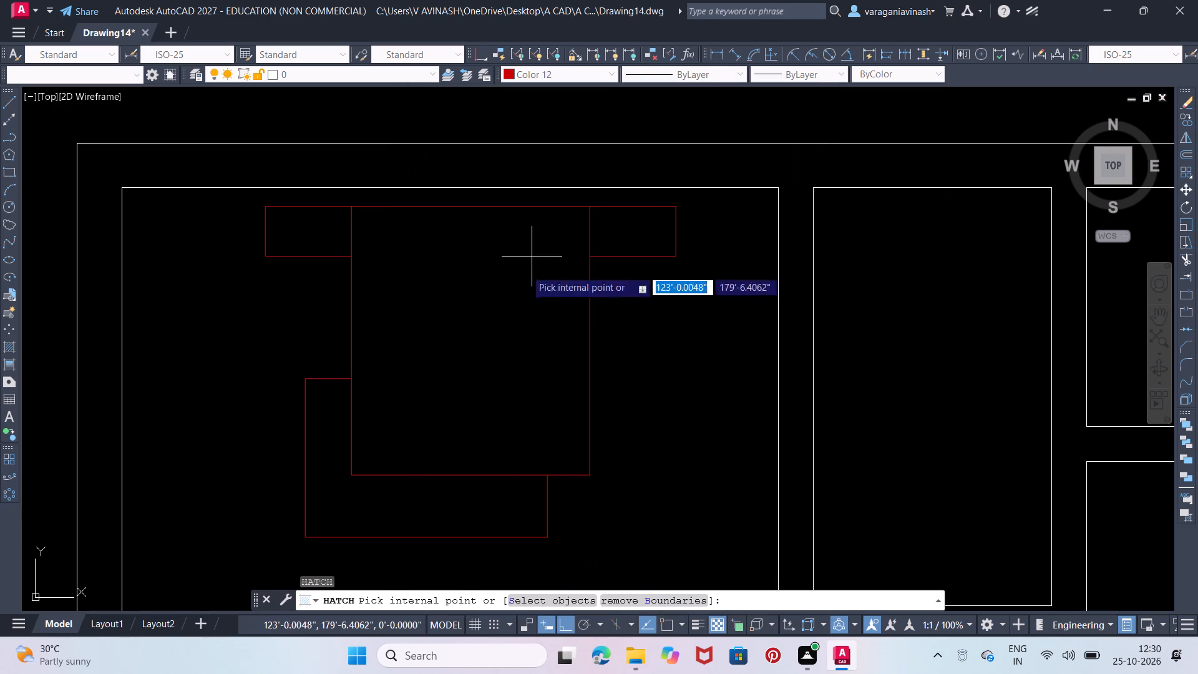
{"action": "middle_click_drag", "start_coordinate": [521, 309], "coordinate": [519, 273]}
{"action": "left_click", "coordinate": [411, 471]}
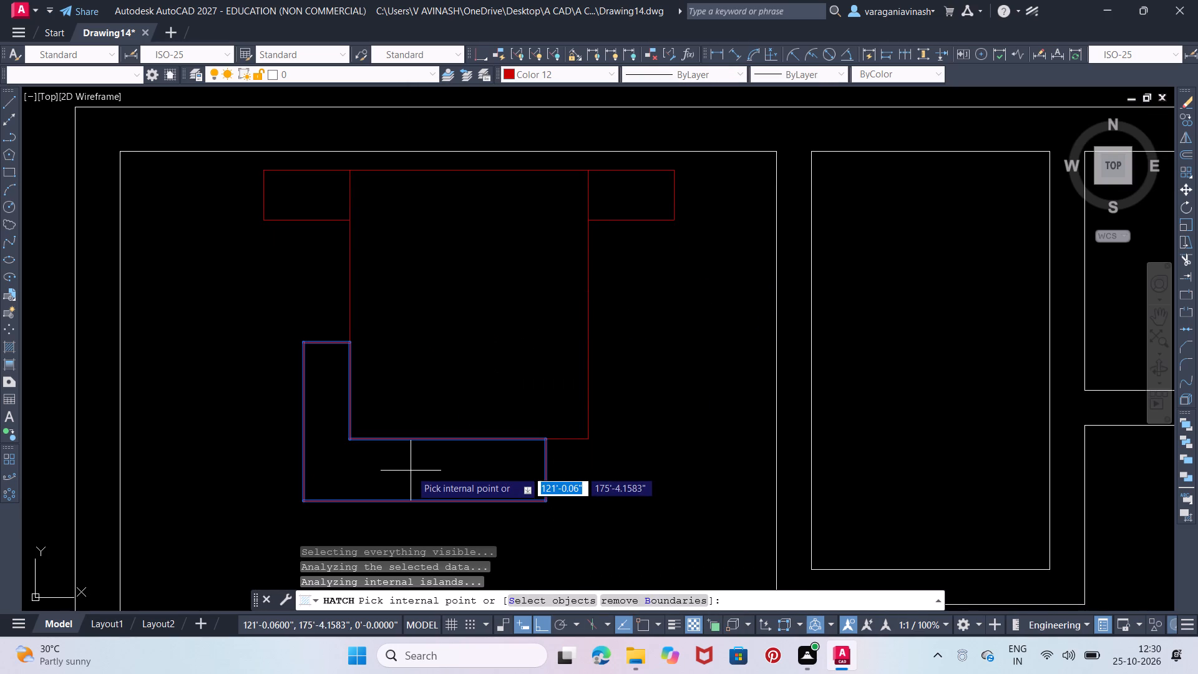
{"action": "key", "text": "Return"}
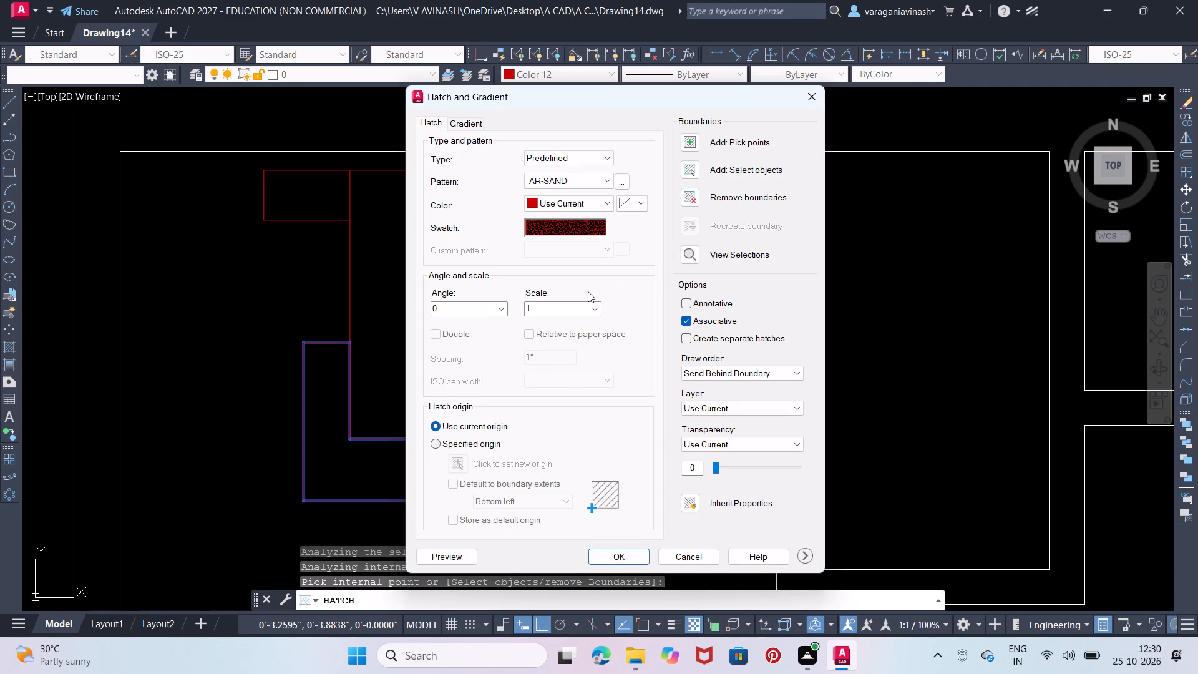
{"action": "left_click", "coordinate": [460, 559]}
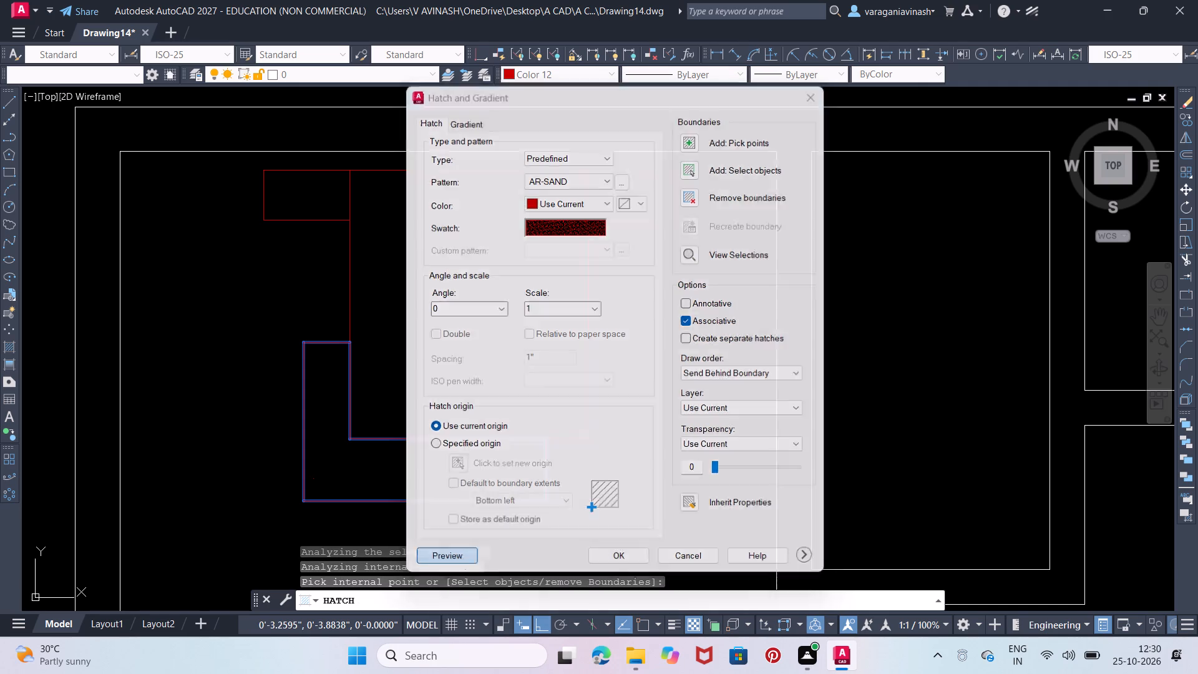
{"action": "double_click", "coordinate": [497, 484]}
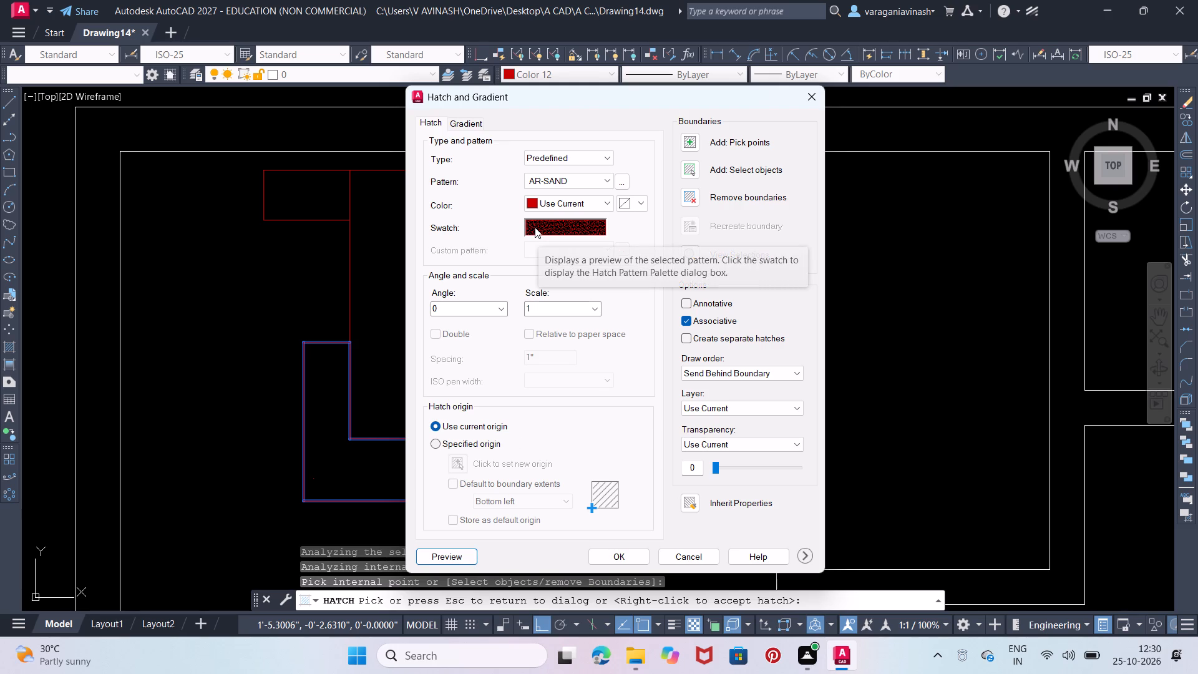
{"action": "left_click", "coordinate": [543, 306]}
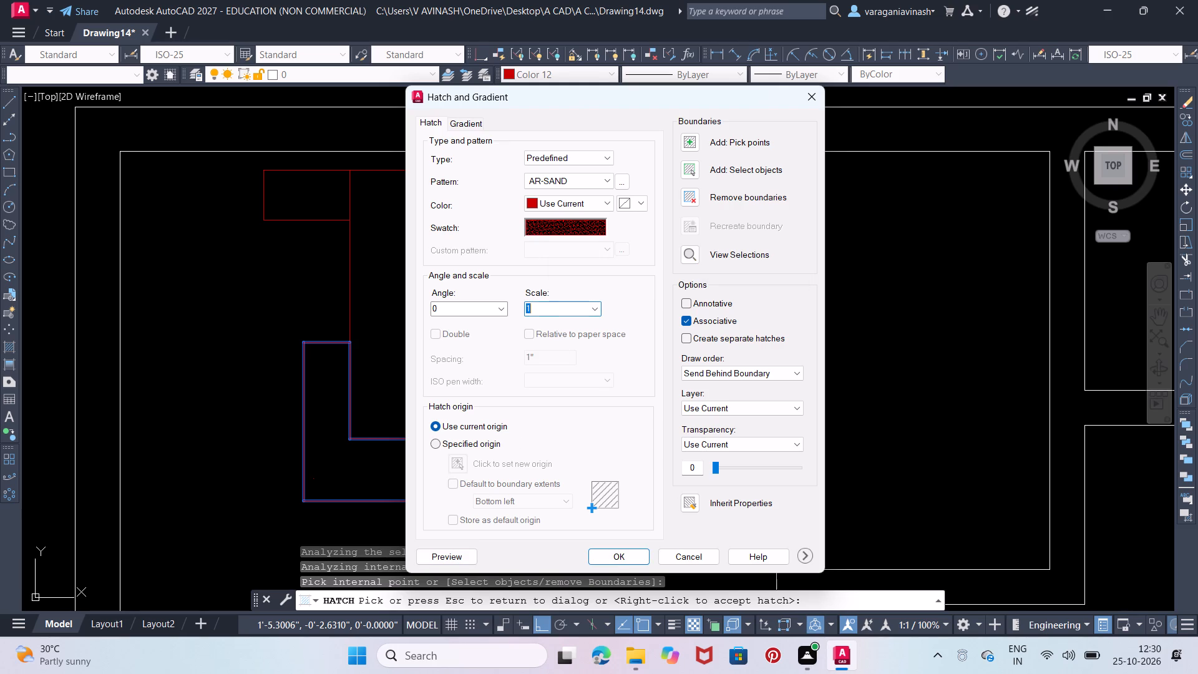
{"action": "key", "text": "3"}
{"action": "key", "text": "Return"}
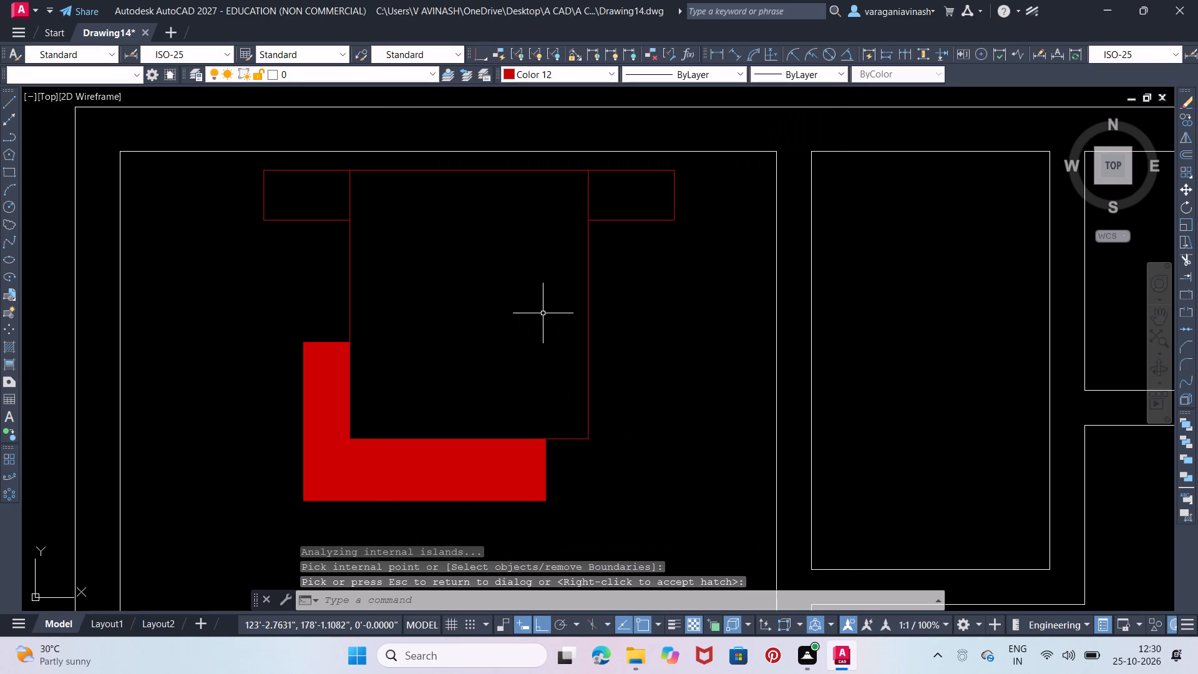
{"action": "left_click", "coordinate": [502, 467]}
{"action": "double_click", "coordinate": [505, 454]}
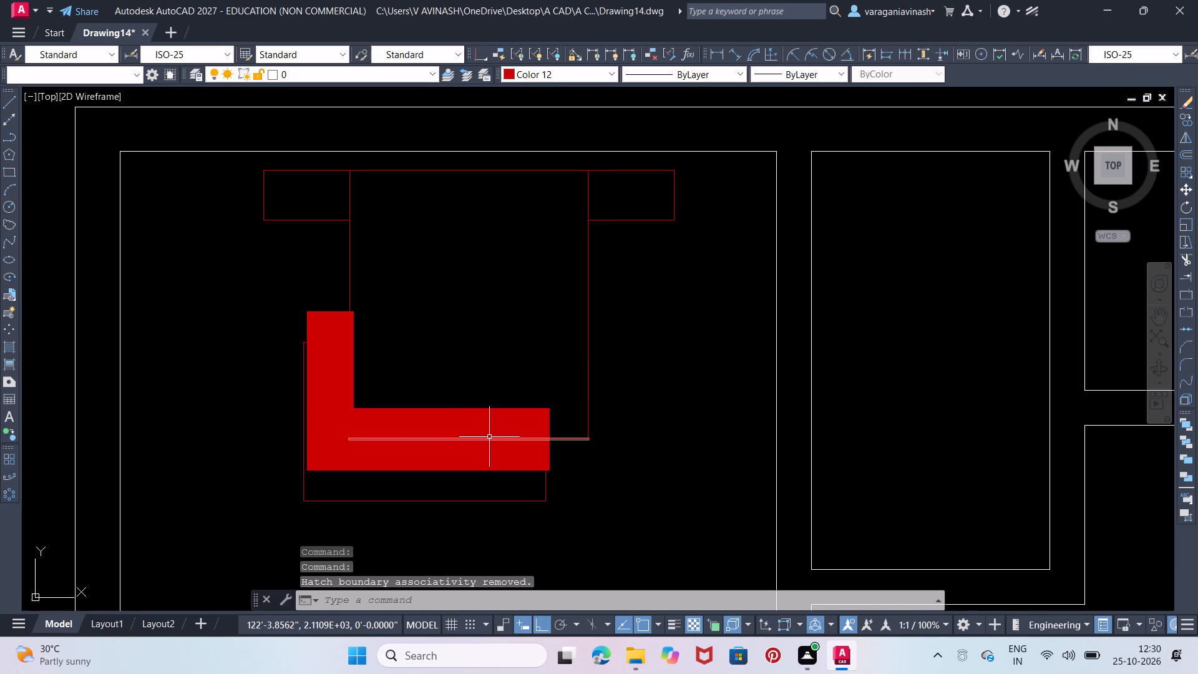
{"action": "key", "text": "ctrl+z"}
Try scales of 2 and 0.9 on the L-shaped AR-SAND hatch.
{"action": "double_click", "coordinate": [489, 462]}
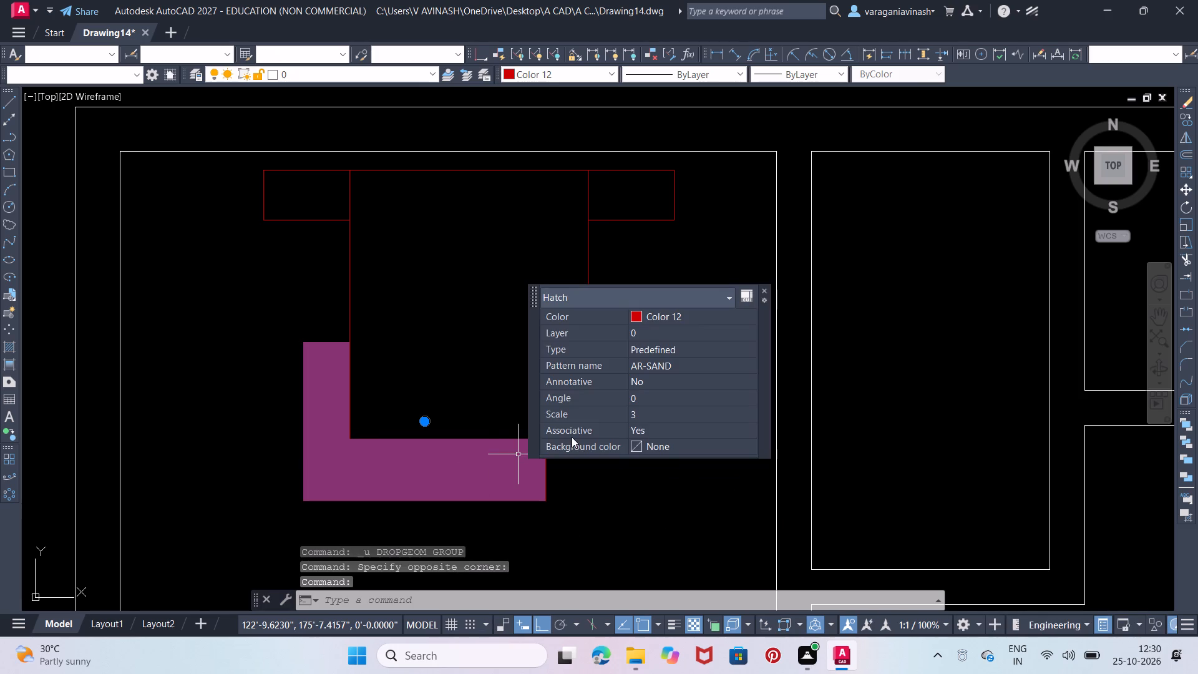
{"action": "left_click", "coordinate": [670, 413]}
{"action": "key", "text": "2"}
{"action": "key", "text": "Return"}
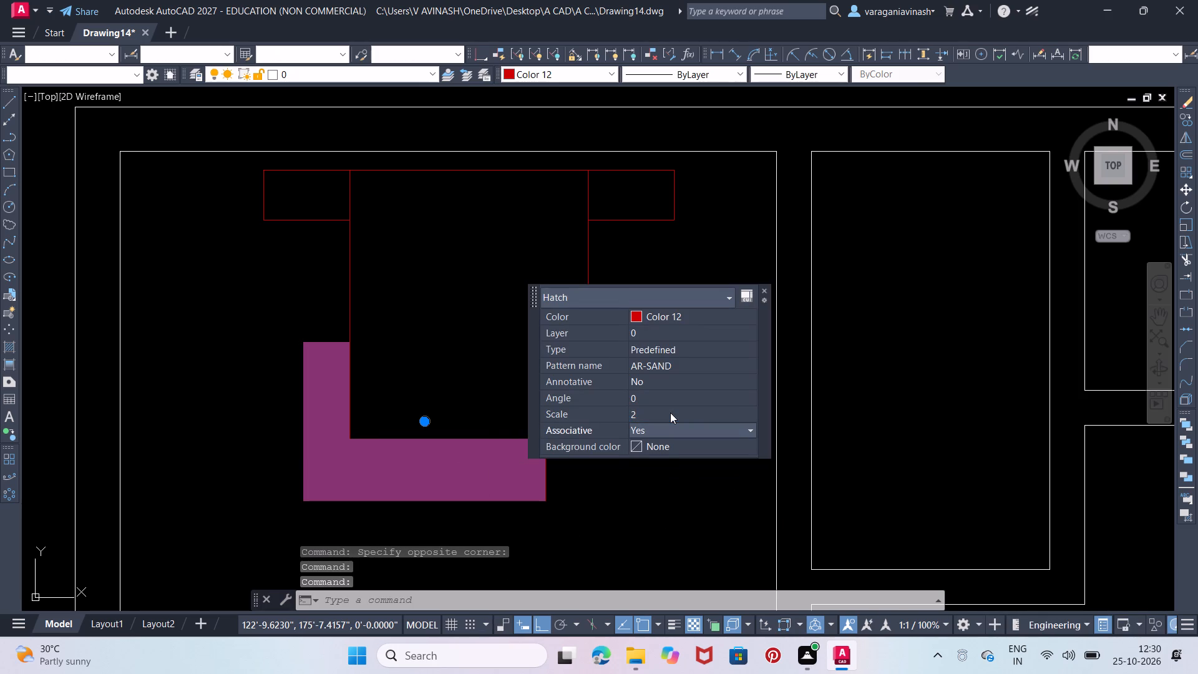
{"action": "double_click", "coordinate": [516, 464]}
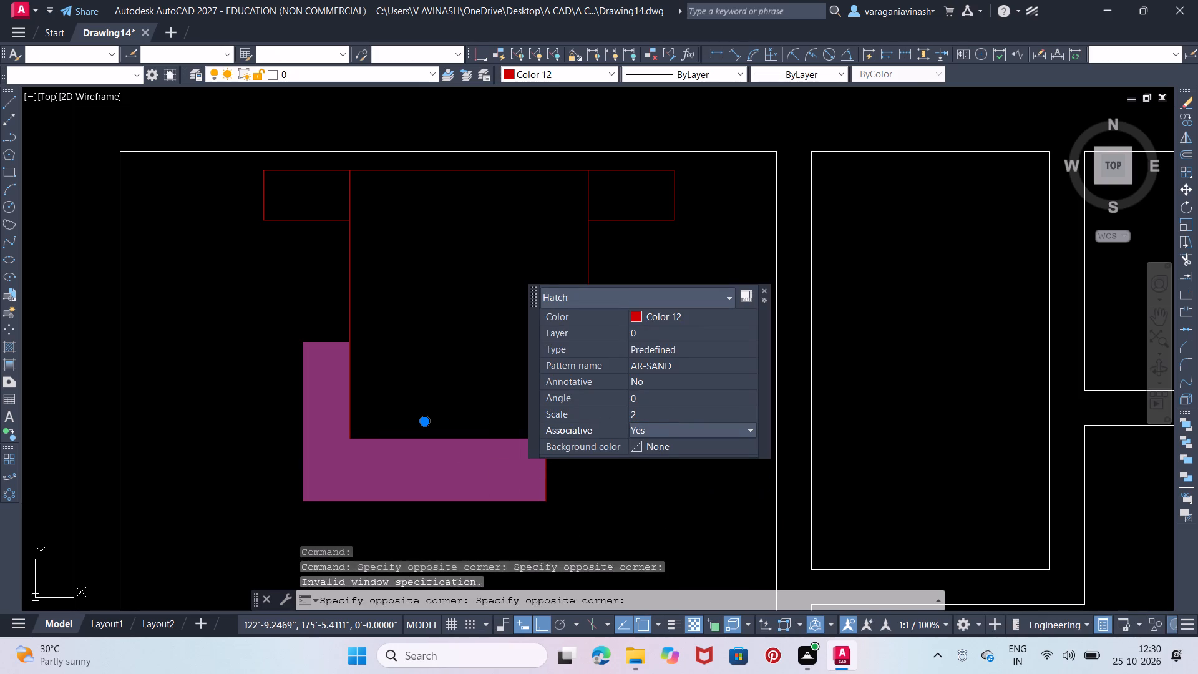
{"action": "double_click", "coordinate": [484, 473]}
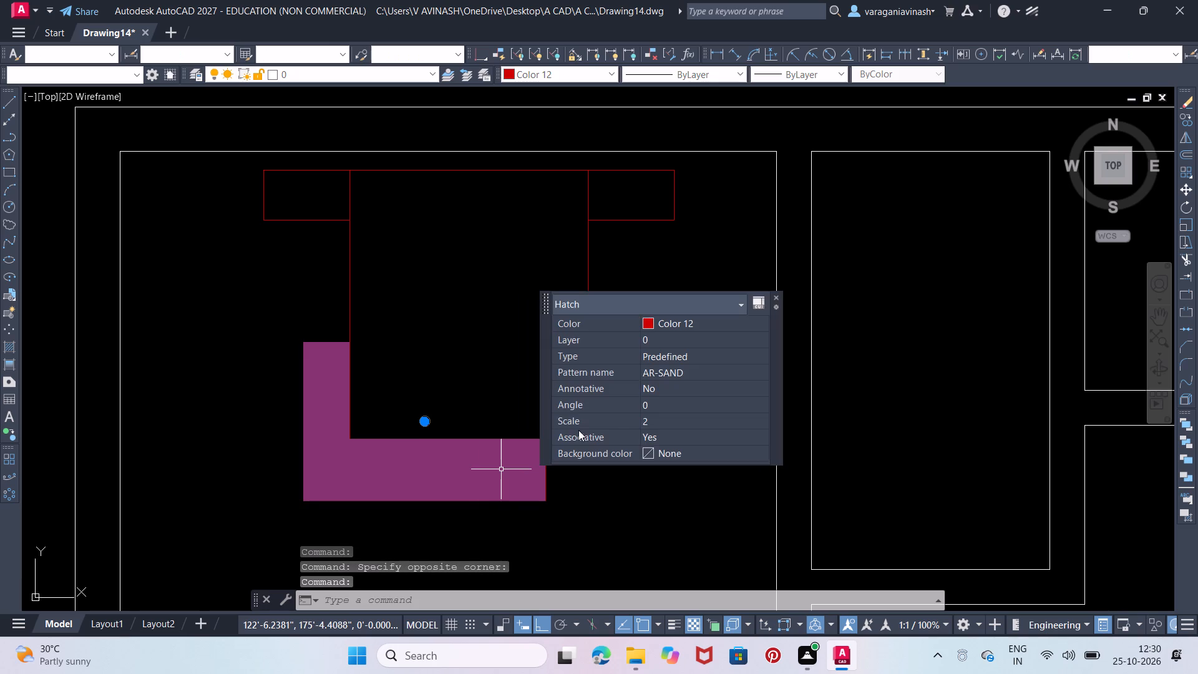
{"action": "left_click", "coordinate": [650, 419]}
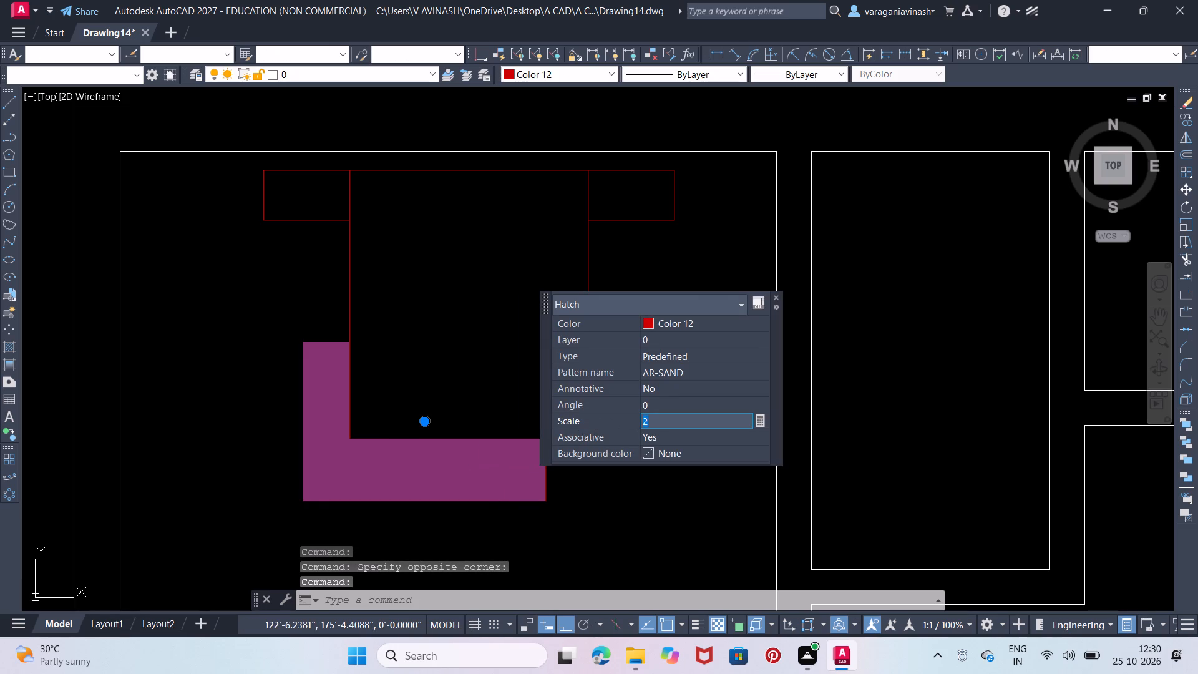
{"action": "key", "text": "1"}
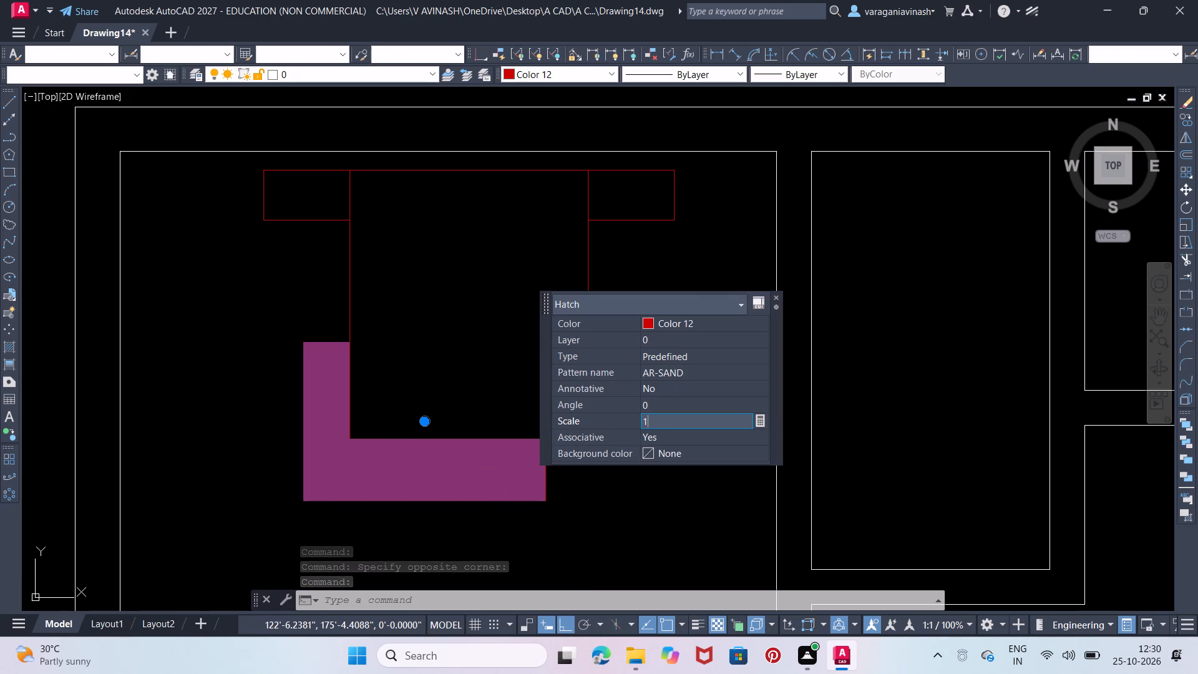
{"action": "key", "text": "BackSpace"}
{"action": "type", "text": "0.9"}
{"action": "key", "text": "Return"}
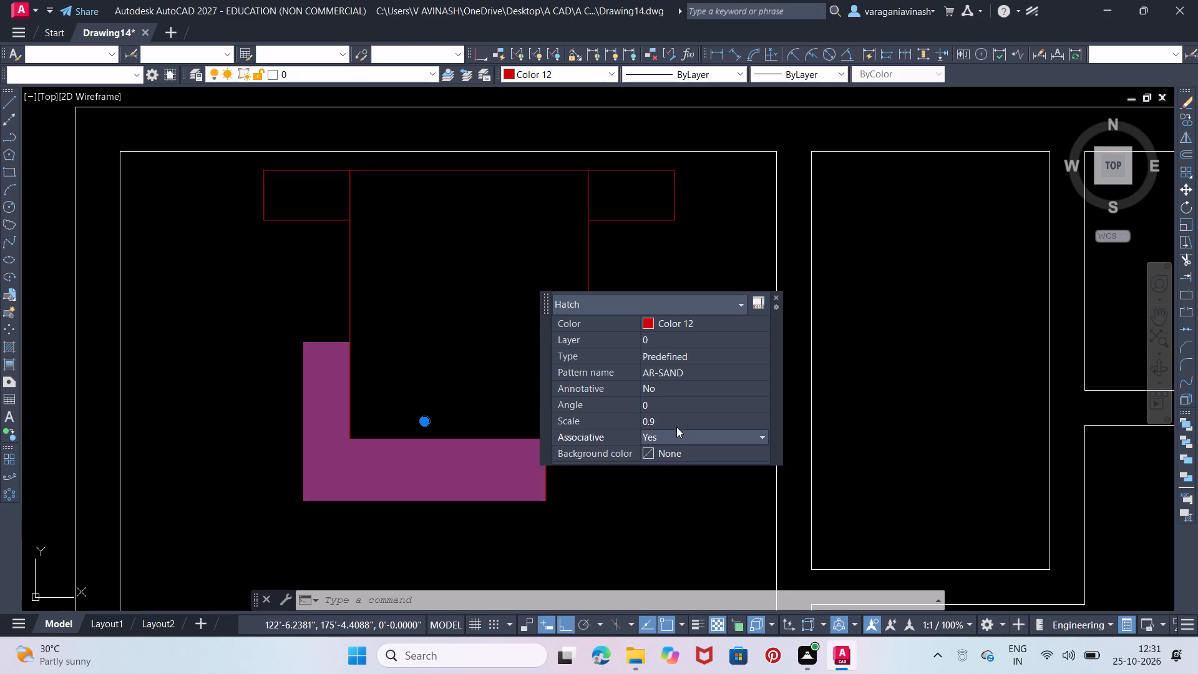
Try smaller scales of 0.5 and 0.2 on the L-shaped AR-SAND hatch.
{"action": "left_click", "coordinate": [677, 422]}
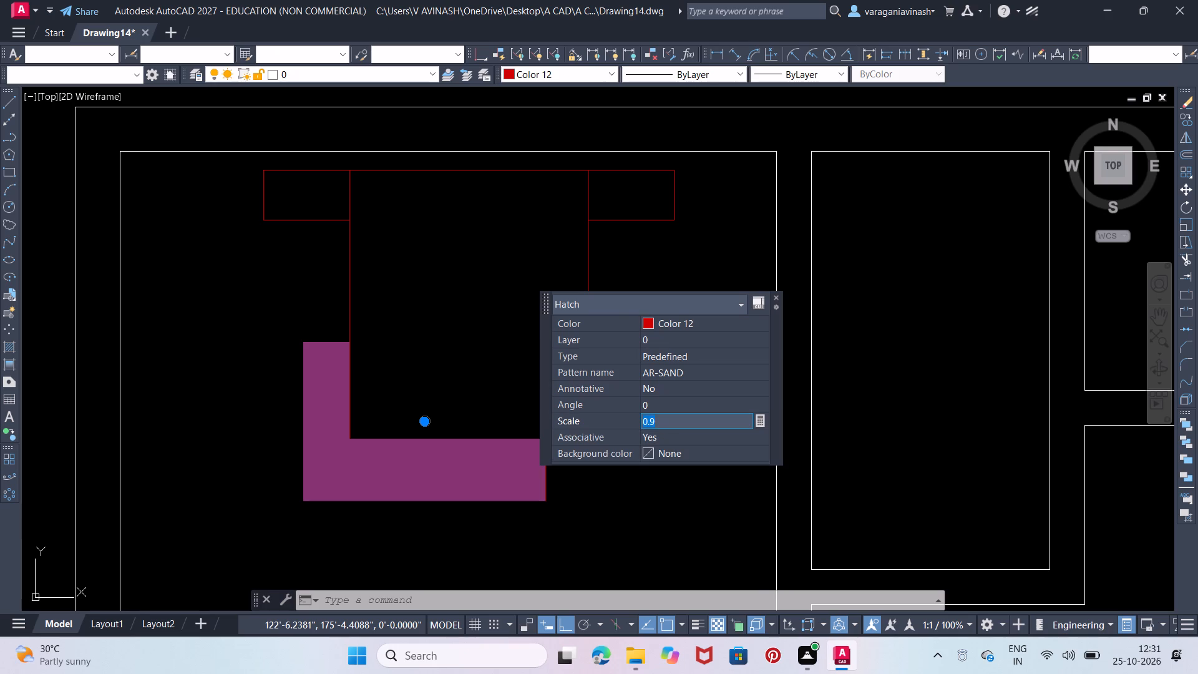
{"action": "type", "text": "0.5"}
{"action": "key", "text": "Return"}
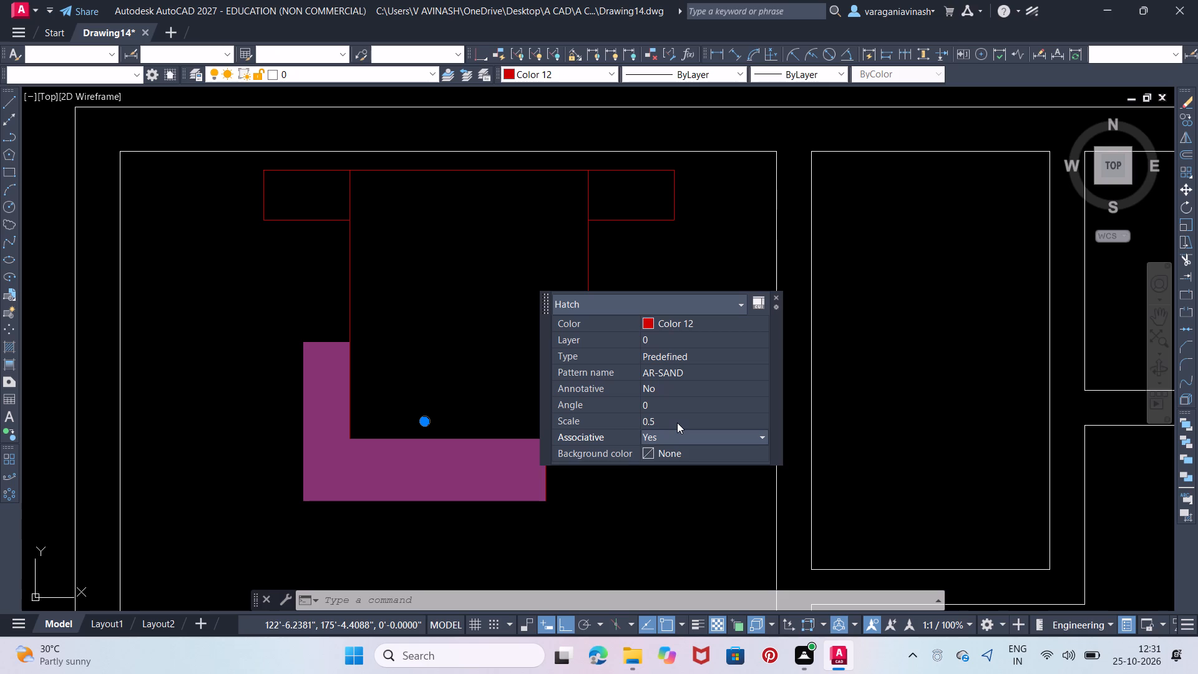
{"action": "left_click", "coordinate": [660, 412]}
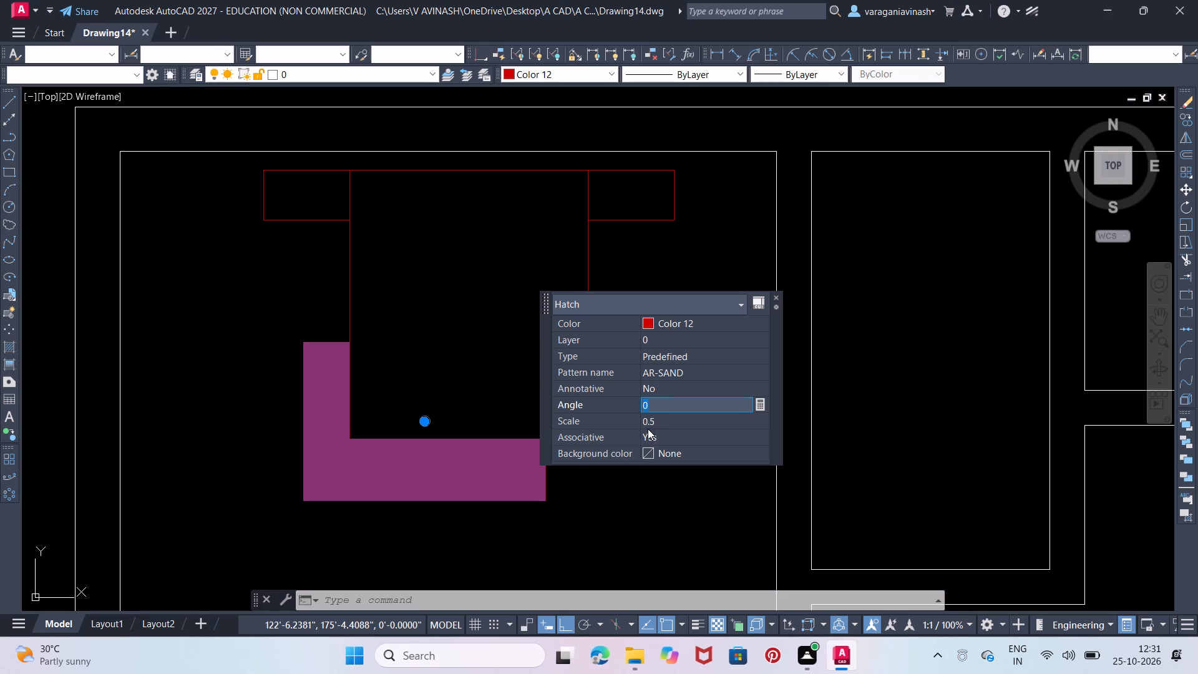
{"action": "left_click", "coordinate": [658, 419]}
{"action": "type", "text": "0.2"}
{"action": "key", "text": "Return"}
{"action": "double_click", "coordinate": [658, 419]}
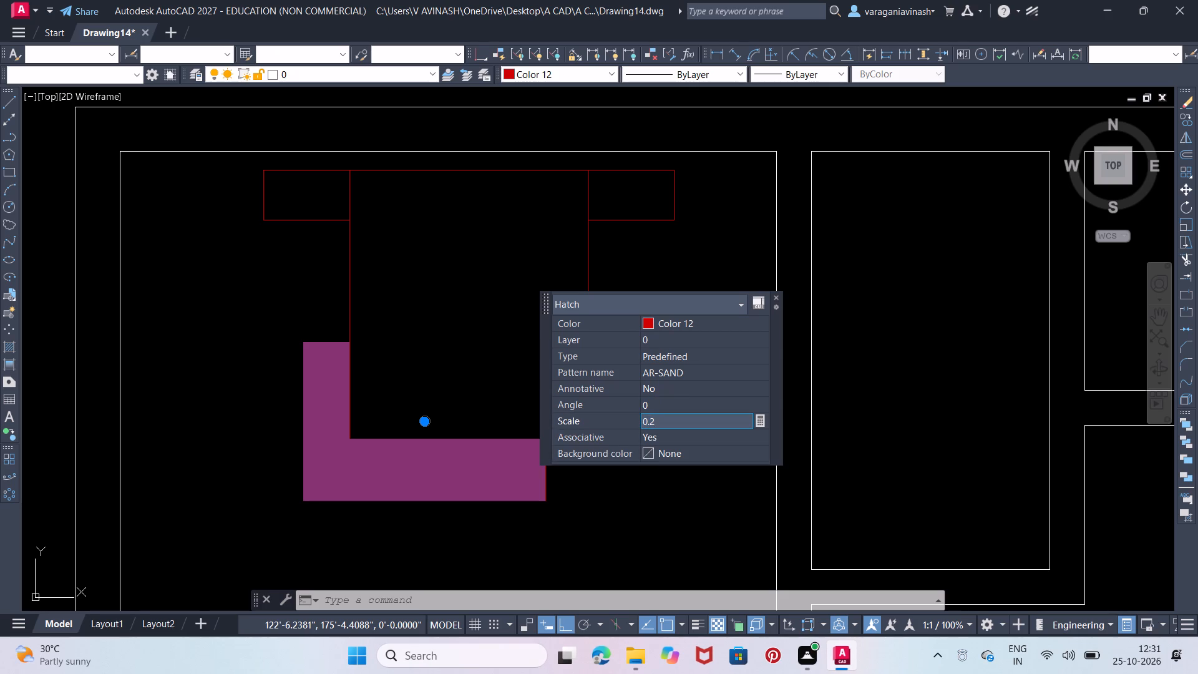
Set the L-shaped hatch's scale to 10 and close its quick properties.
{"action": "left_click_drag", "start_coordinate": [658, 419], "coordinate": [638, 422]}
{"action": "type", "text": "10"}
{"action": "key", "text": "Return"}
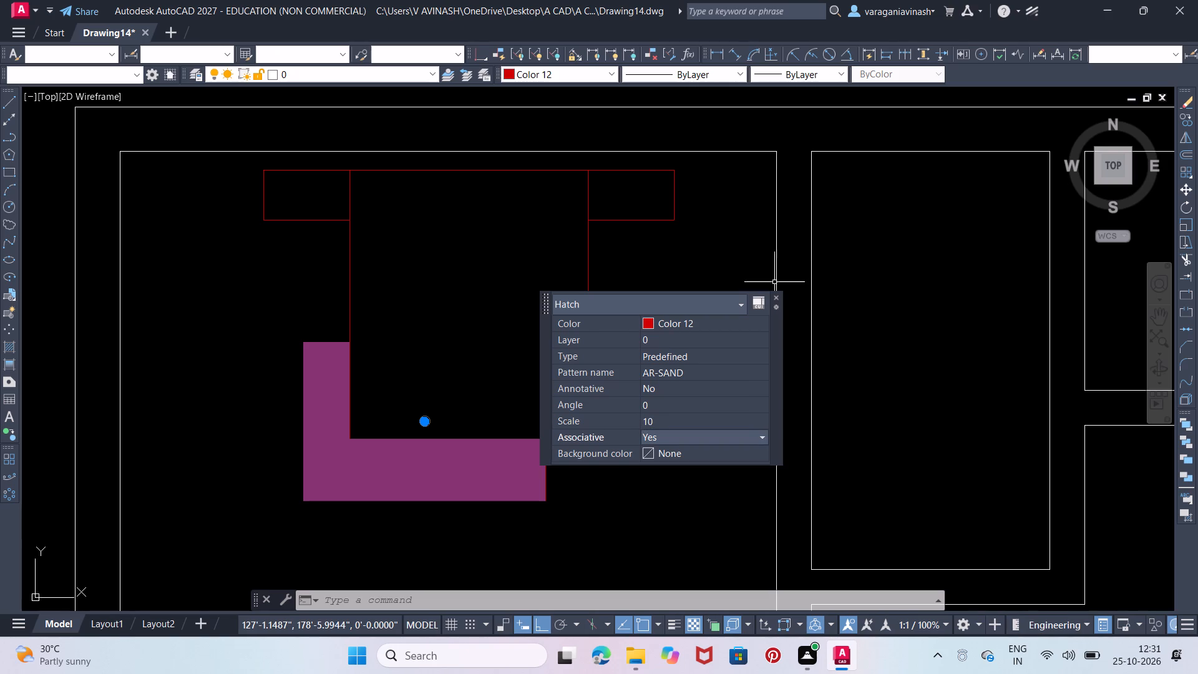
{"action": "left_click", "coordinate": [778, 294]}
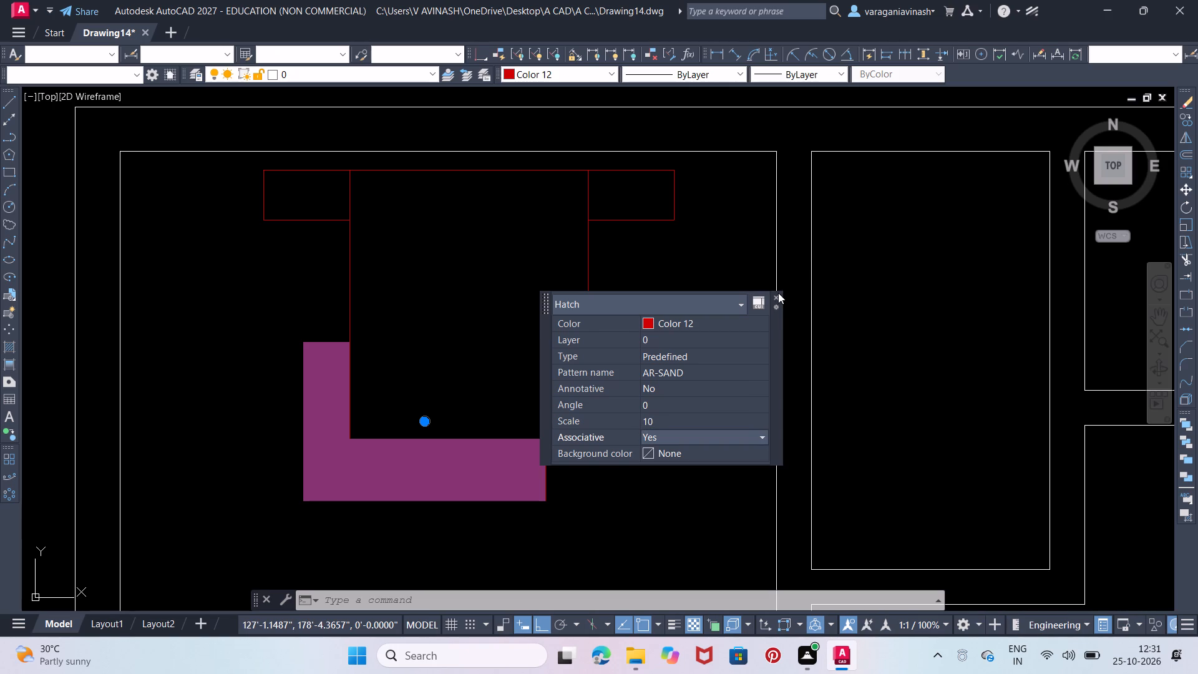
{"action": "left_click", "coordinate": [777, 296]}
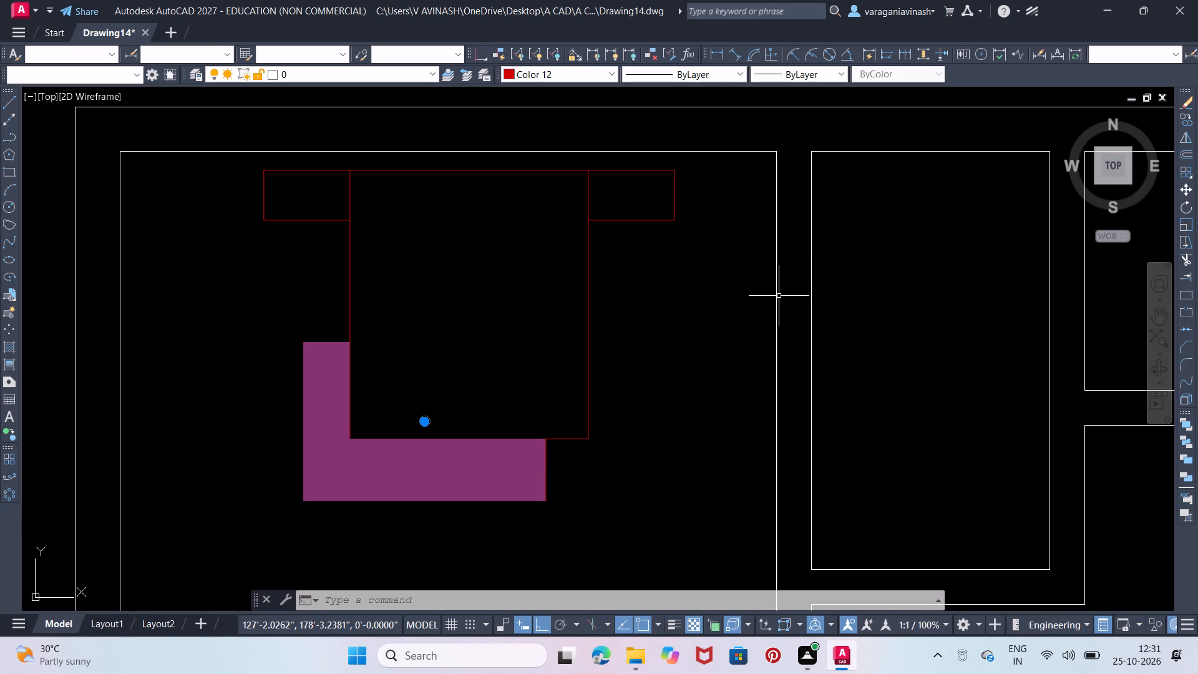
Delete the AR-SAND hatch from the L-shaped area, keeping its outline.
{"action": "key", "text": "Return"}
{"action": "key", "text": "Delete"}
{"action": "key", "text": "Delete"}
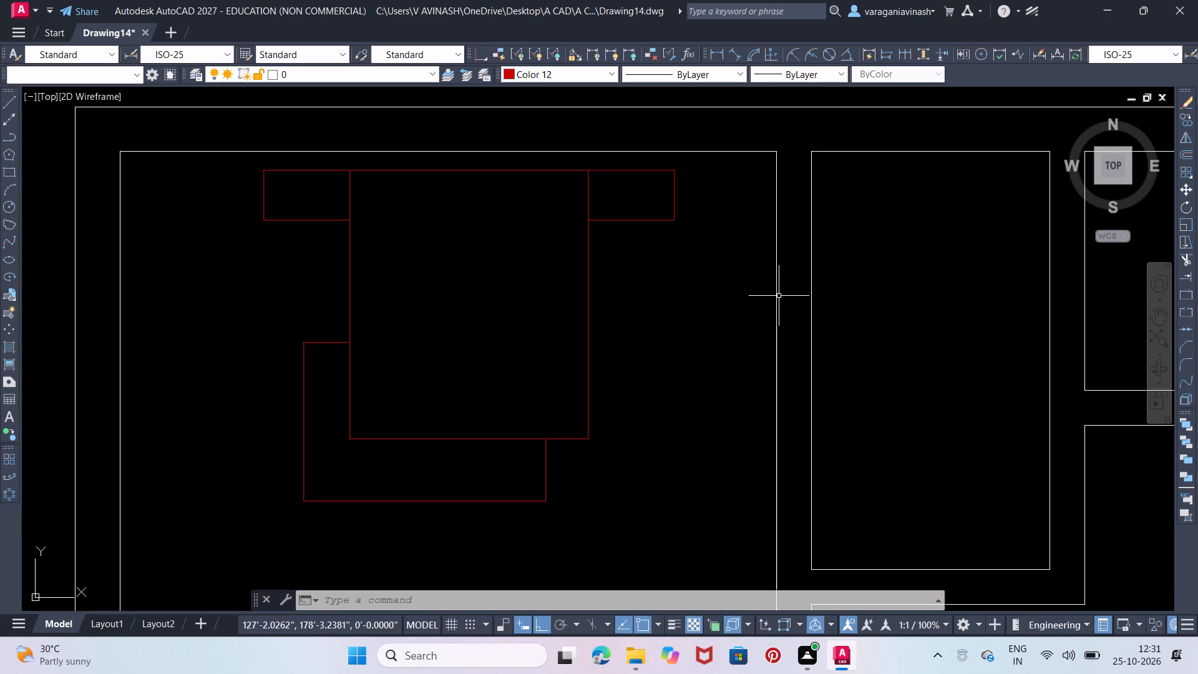
Pick the L-shaped area beside the bed for a new AR-SAND hatch and preview it at scale 1.
{"action": "key", "text": "h"}
{"action": "key", "text": "Return"}
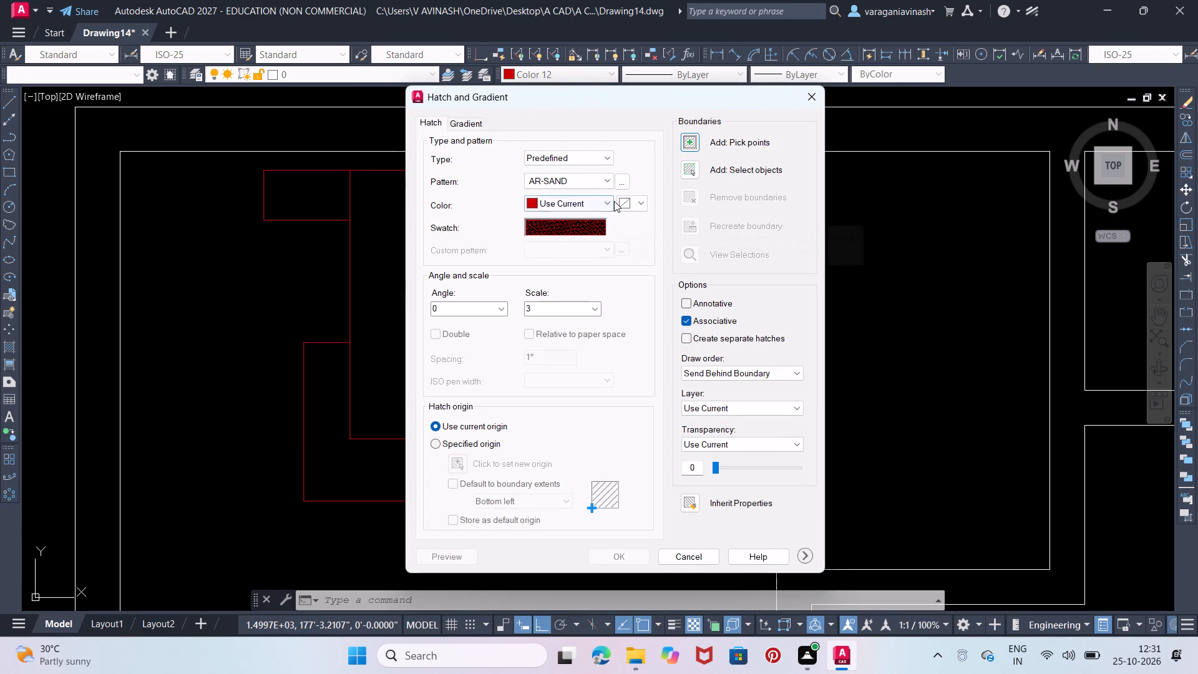
{"action": "left_click", "coordinate": [640, 206]}
{"action": "left_click", "coordinate": [640, 206]}
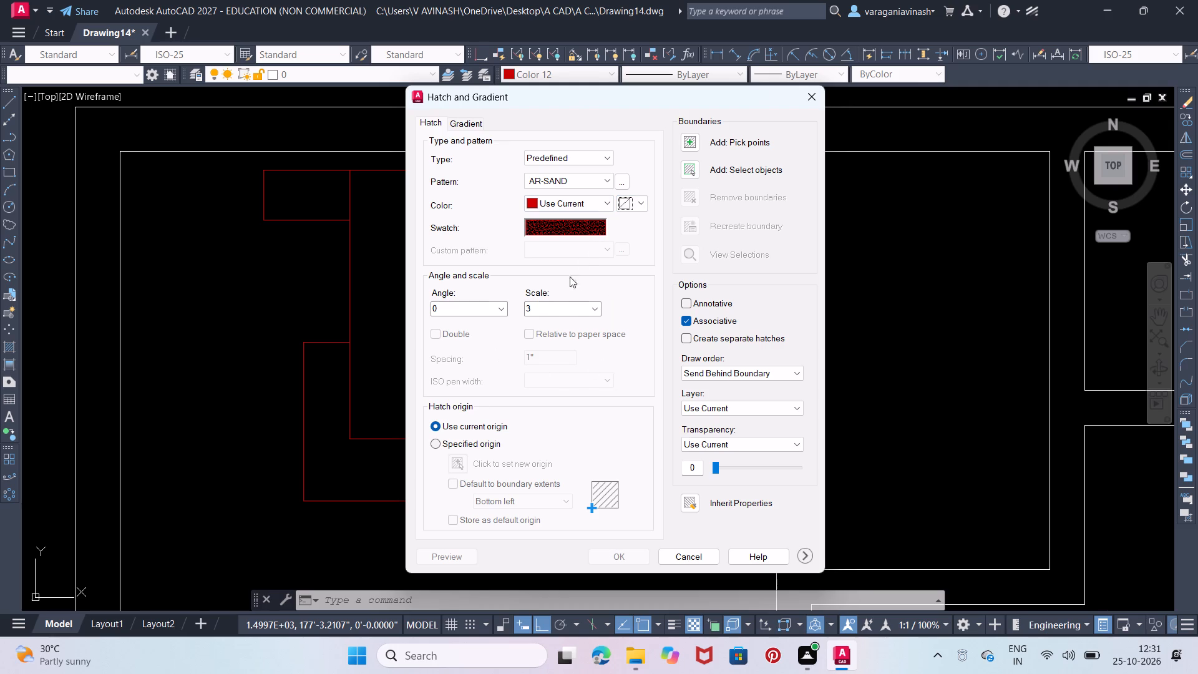
{"action": "left_click", "coordinate": [547, 313]}
{"action": "key", "text": "1"}
{"action": "left_click", "coordinate": [683, 144]}
{"action": "left_click", "coordinate": [444, 473]}
{"action": "key", "text": "Return"}
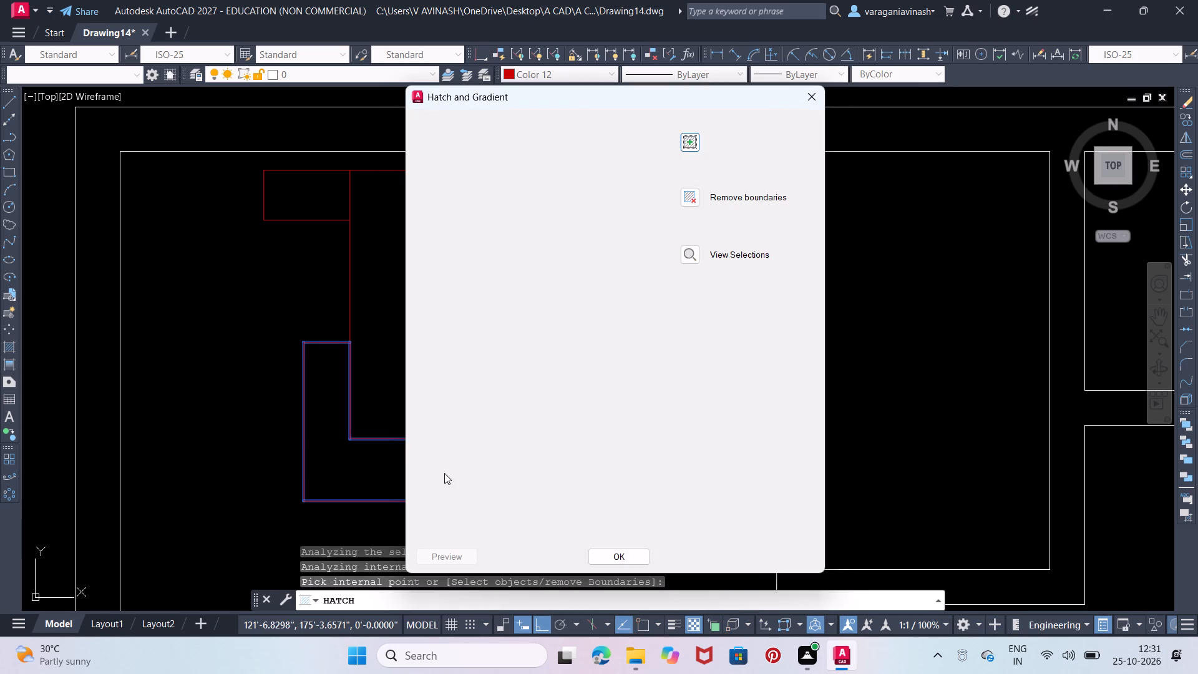
{"action": "left_click", "coordinate": [442, 556]}
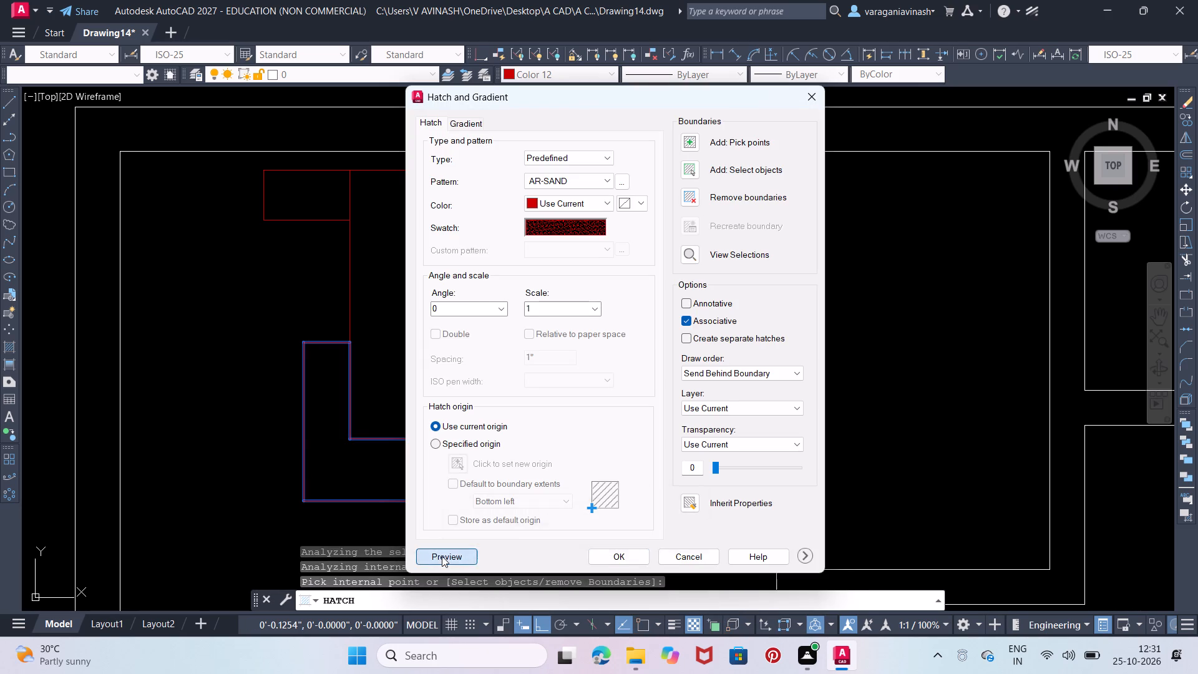
{"action": "double_click", "coordinate": [470, 495]}
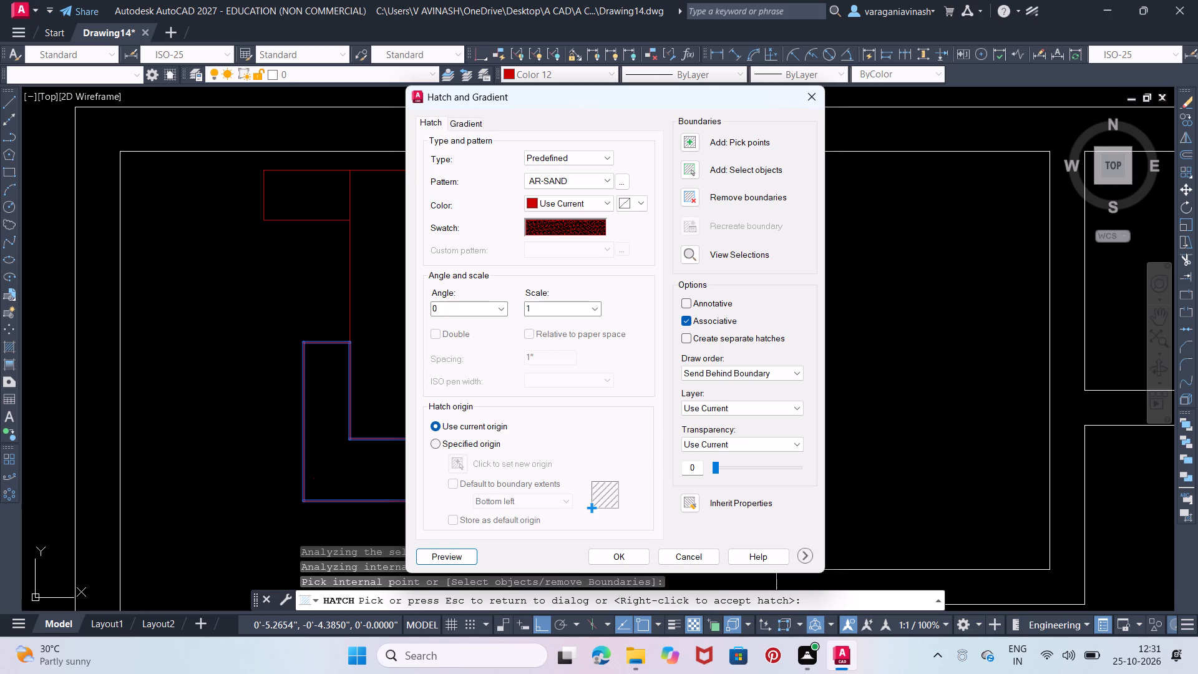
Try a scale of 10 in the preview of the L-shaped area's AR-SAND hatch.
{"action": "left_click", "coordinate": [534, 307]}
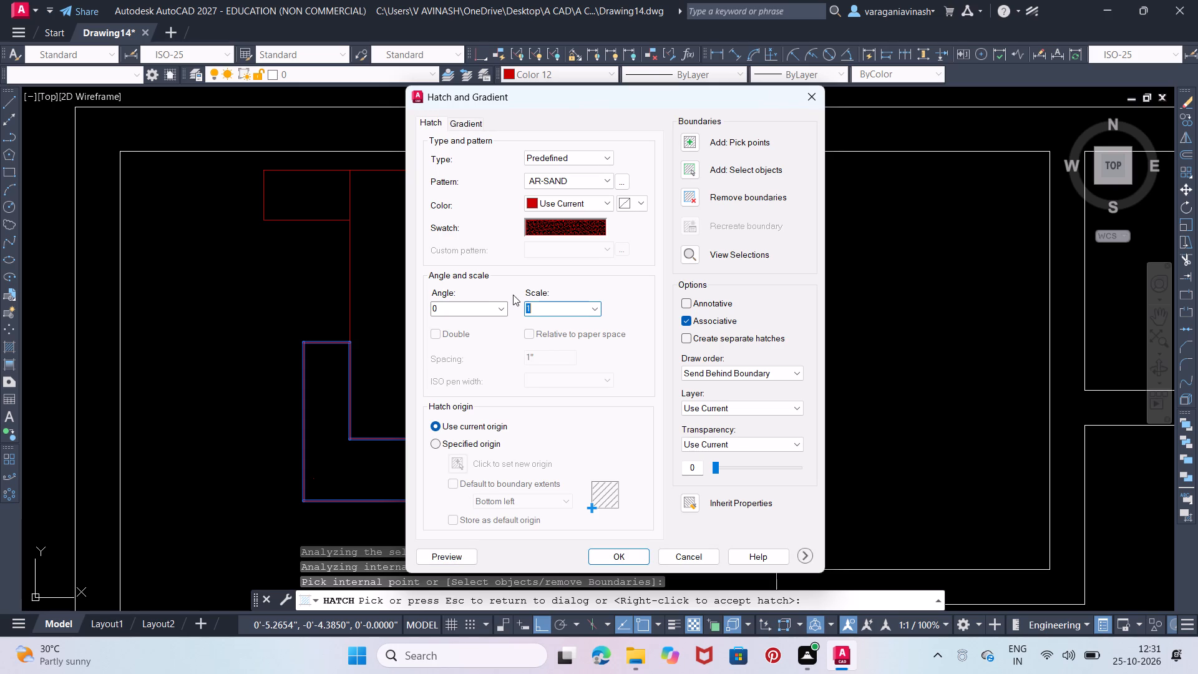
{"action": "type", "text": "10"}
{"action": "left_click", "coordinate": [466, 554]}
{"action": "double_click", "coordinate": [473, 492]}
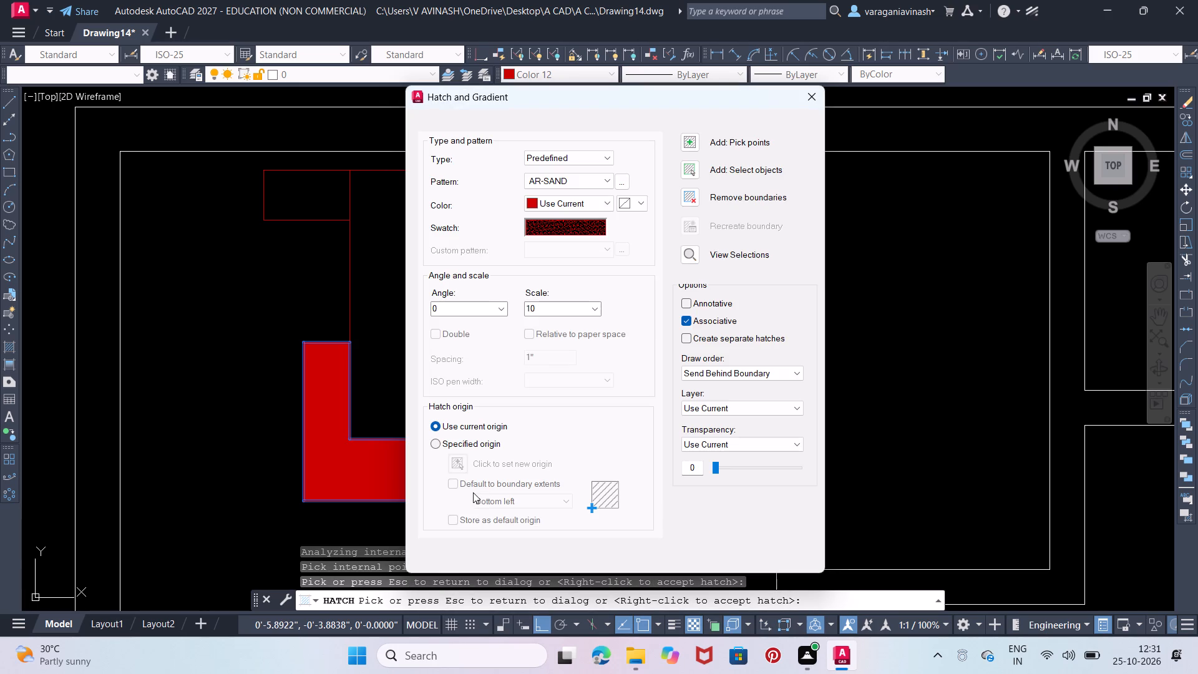
Set the AR-SAND hatch scale to 0.01 and apply the hatch to the L-shaped area.
{"action": "left_click", "coordinate": [560, 309]}
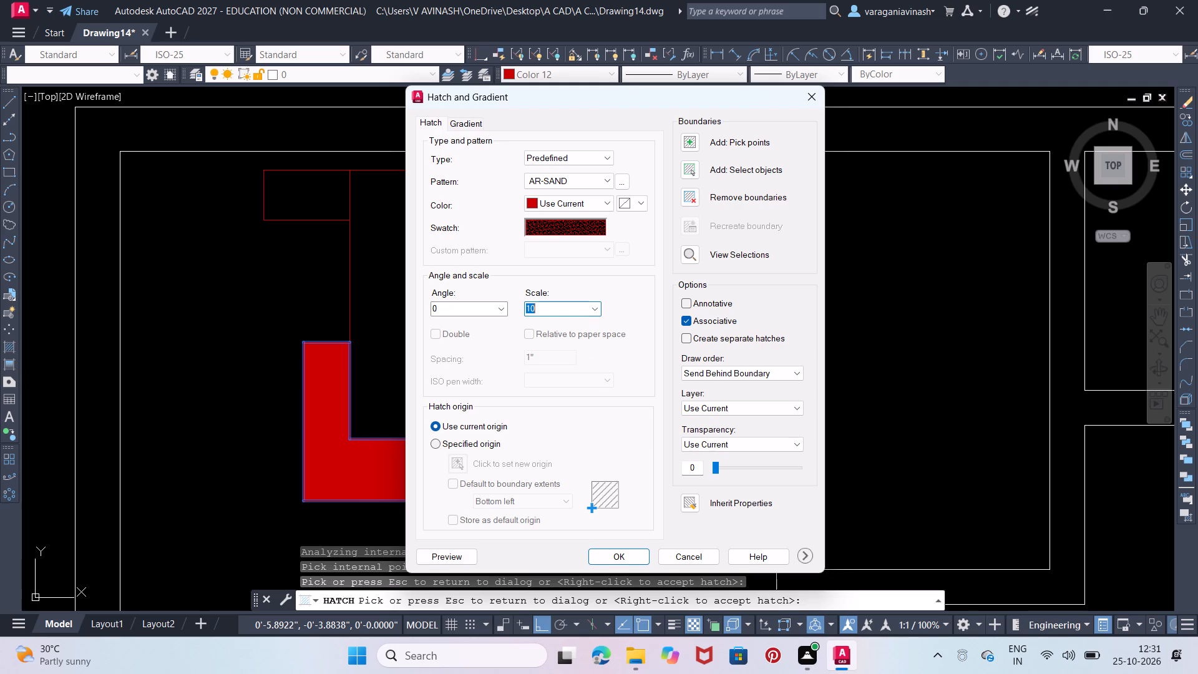
{"action": "type", "text": "0."}
{"action": "type", "text": "01"}
{"action": "key", "text": "Return"}
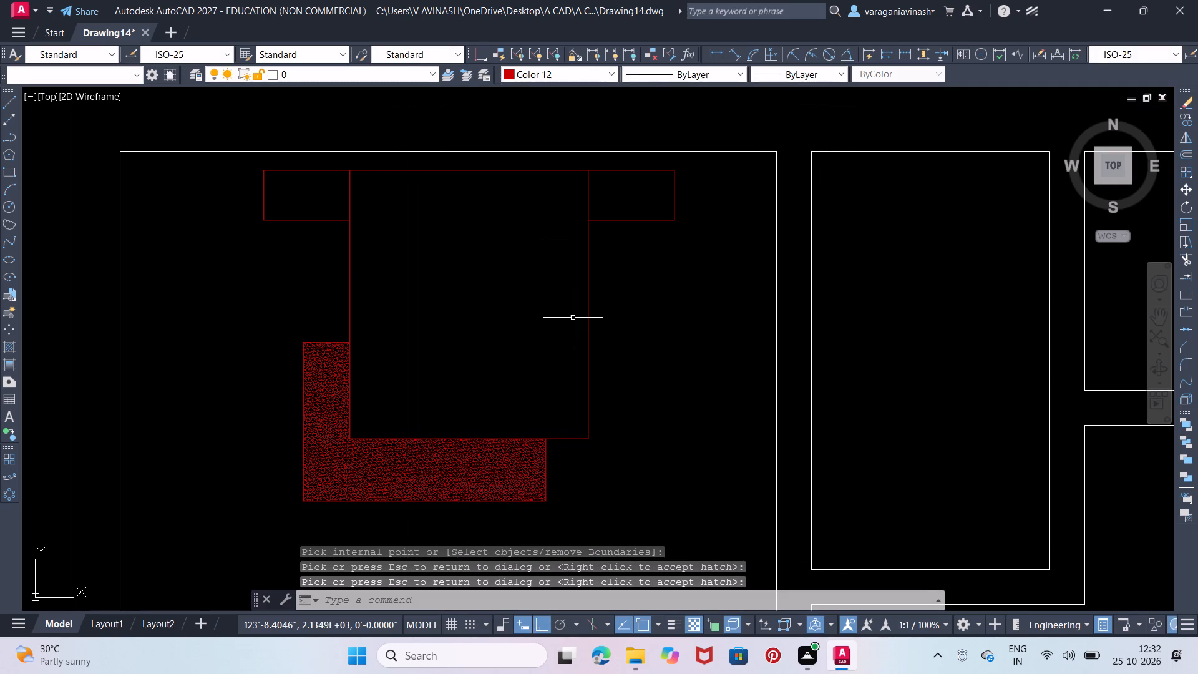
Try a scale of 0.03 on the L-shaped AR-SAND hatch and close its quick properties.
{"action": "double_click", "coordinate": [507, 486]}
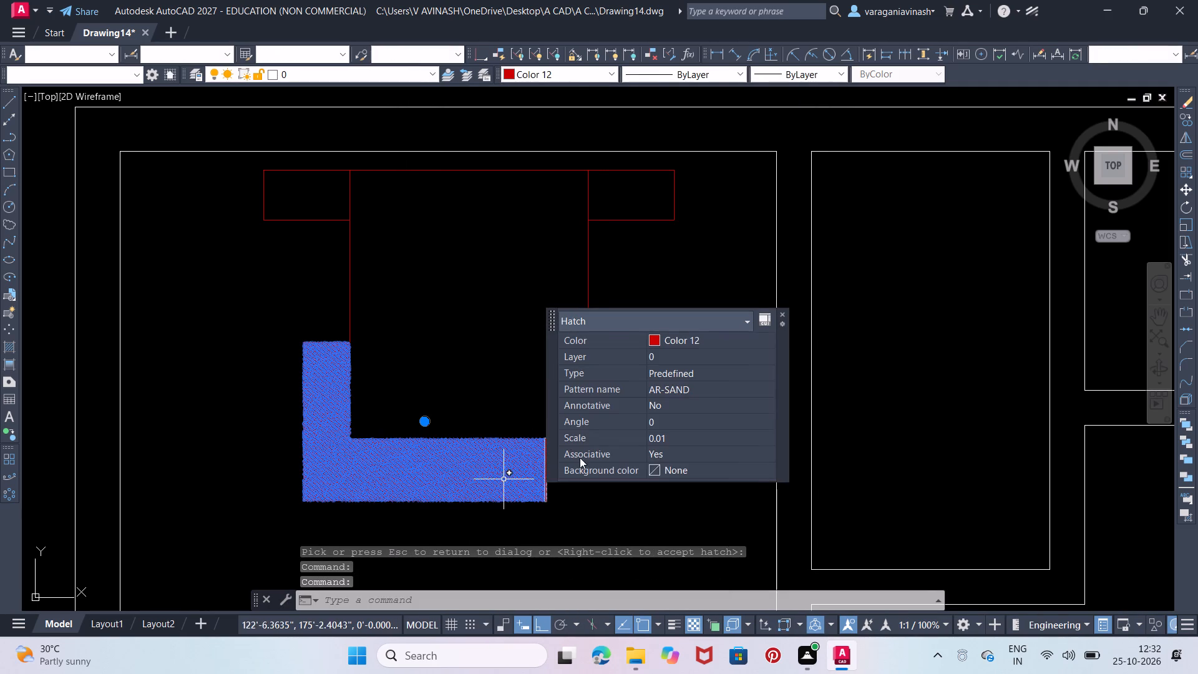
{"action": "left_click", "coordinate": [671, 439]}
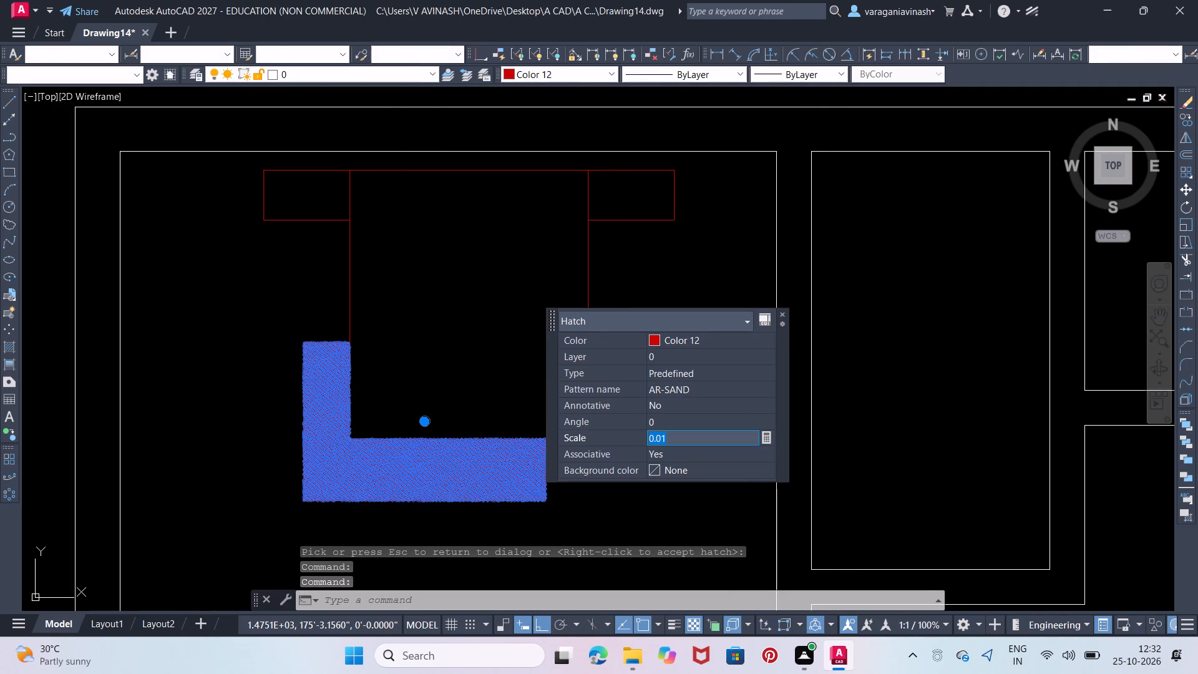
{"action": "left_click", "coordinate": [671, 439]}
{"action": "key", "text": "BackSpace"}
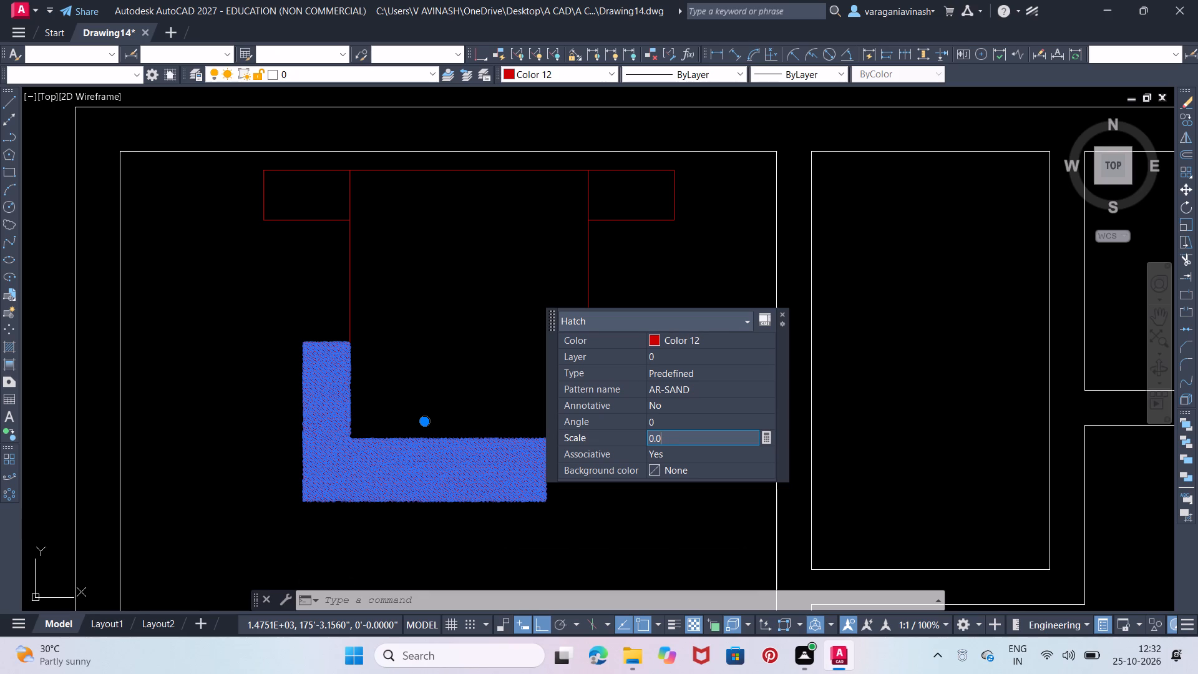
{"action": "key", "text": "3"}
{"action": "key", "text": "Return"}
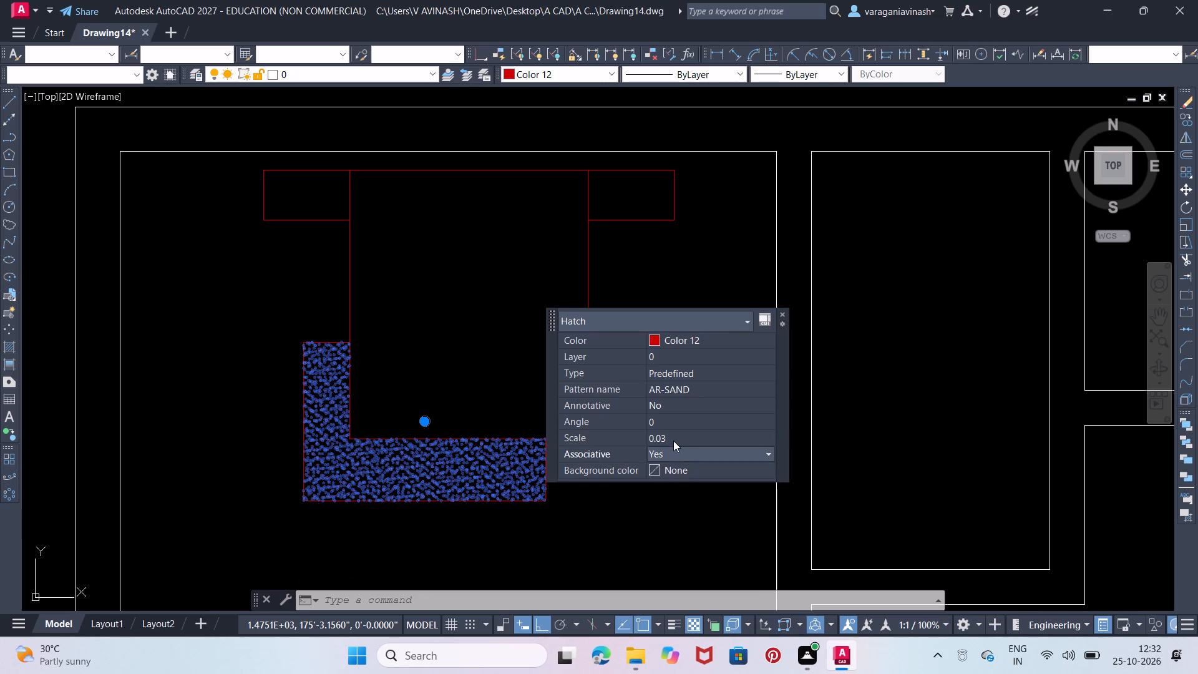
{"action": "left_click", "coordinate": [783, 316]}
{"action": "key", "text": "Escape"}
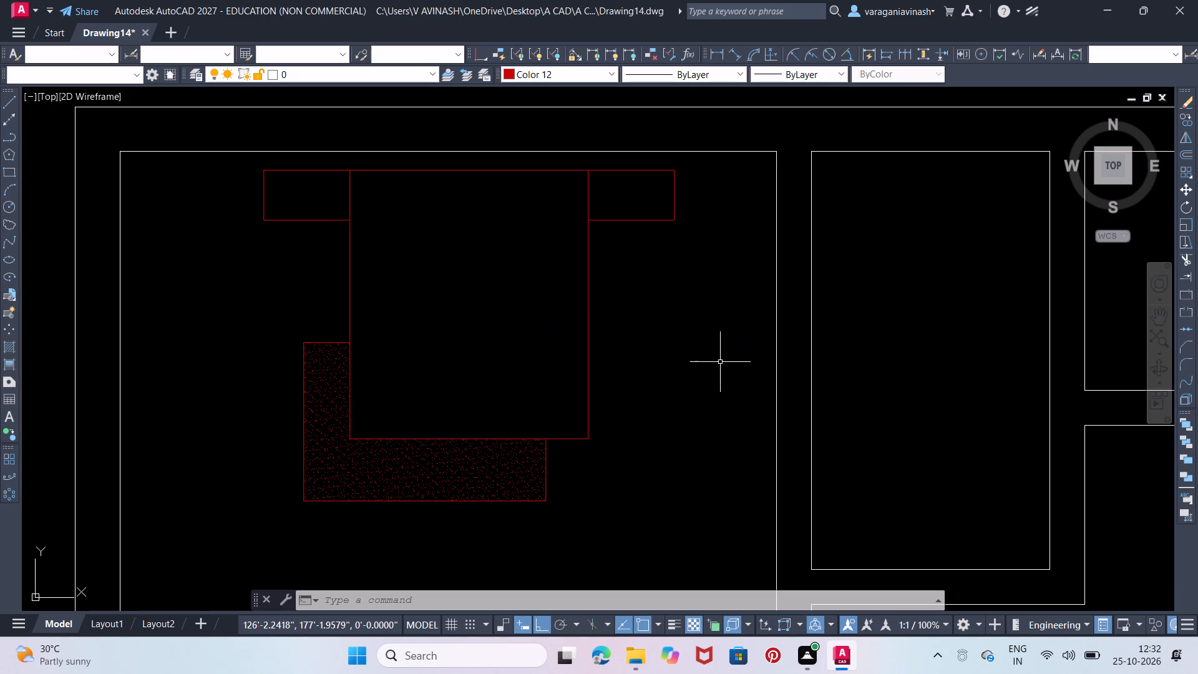
Set the L-shaped AR-SAND hatch's scale to 0.07 and close its quick properties.
{"action": "scroll", "coordinate": [567, 431], "scroll_direction": "down", "scroll_amount": 3}
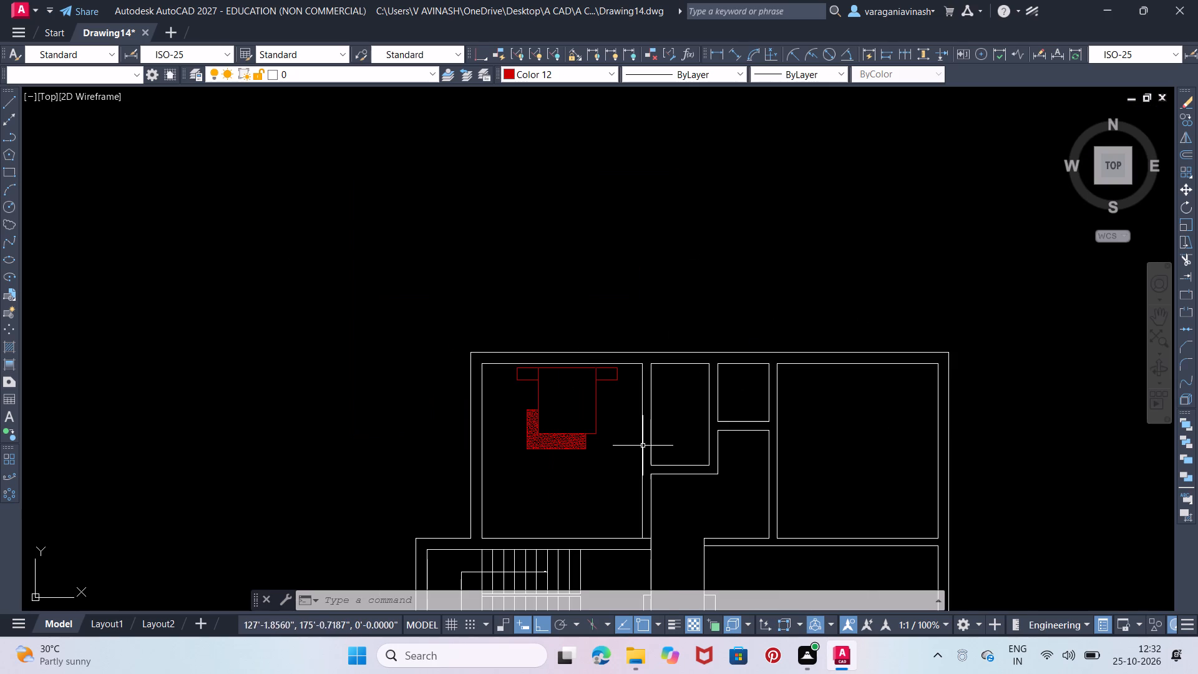
{"action": "double_click", "coordinate": [571, 443]}
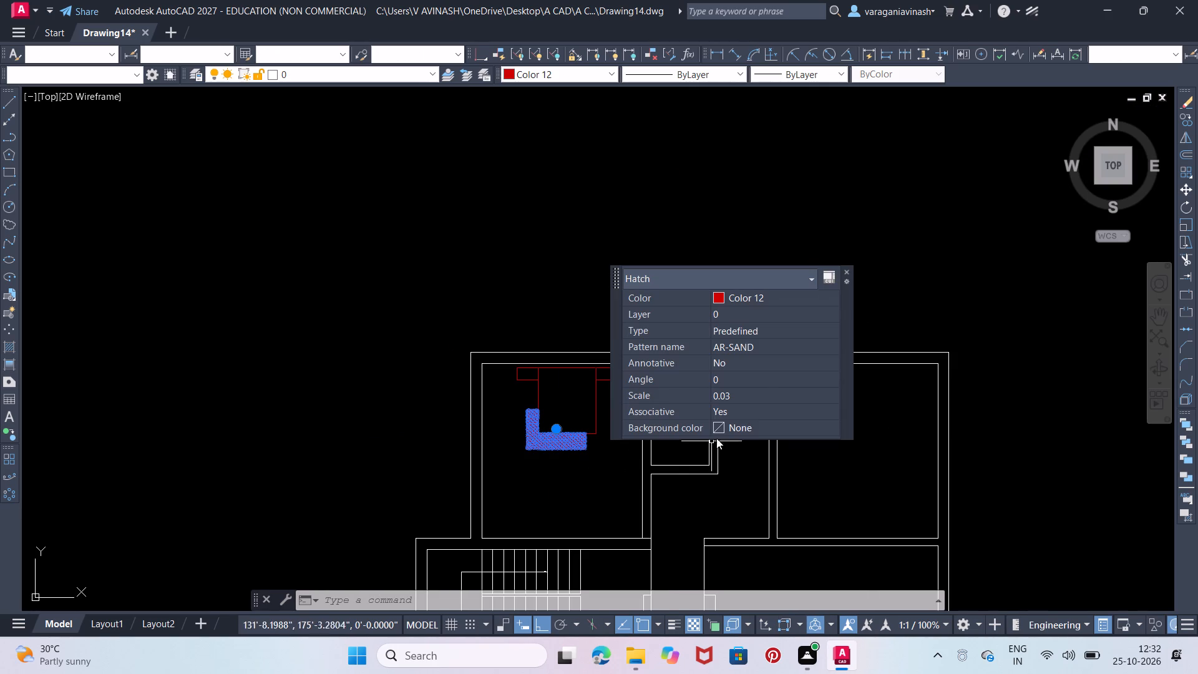
{"action": "left_click", "coordinate": [769, 393]}
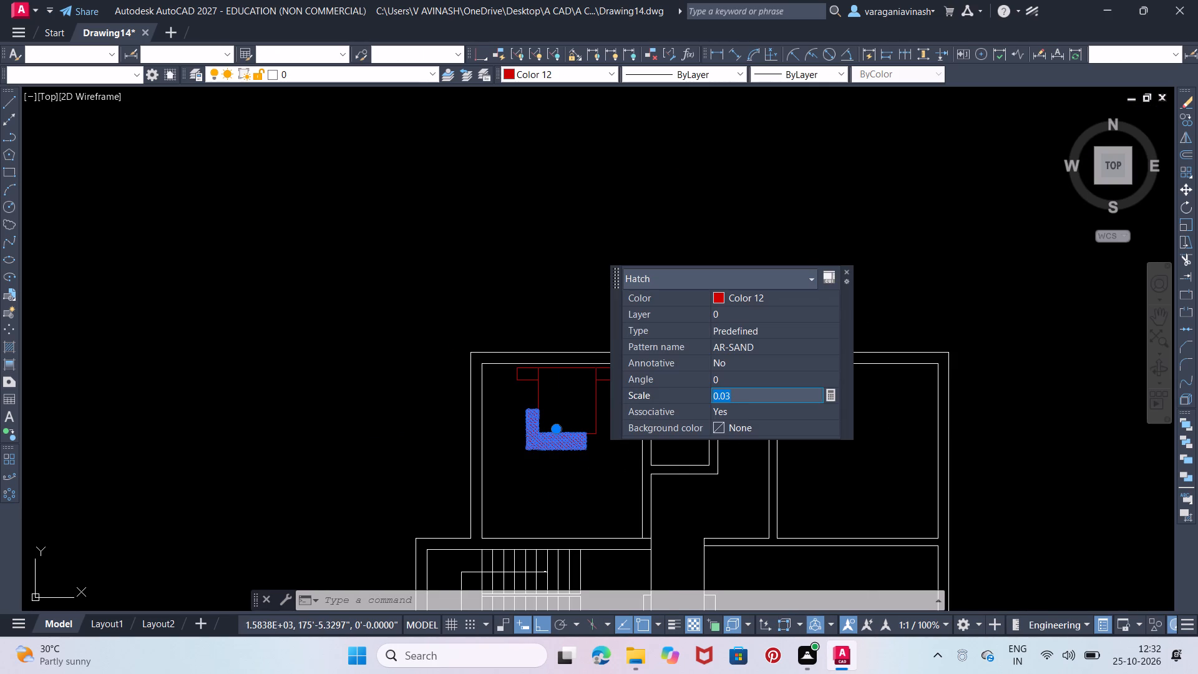
{"action": "left_click", "coordinate": [769, 393]}
{"action": "key", "text": "BackSpace"}
{"action": "key", "text": "7"}
{"action": "key", "text": "Return"}
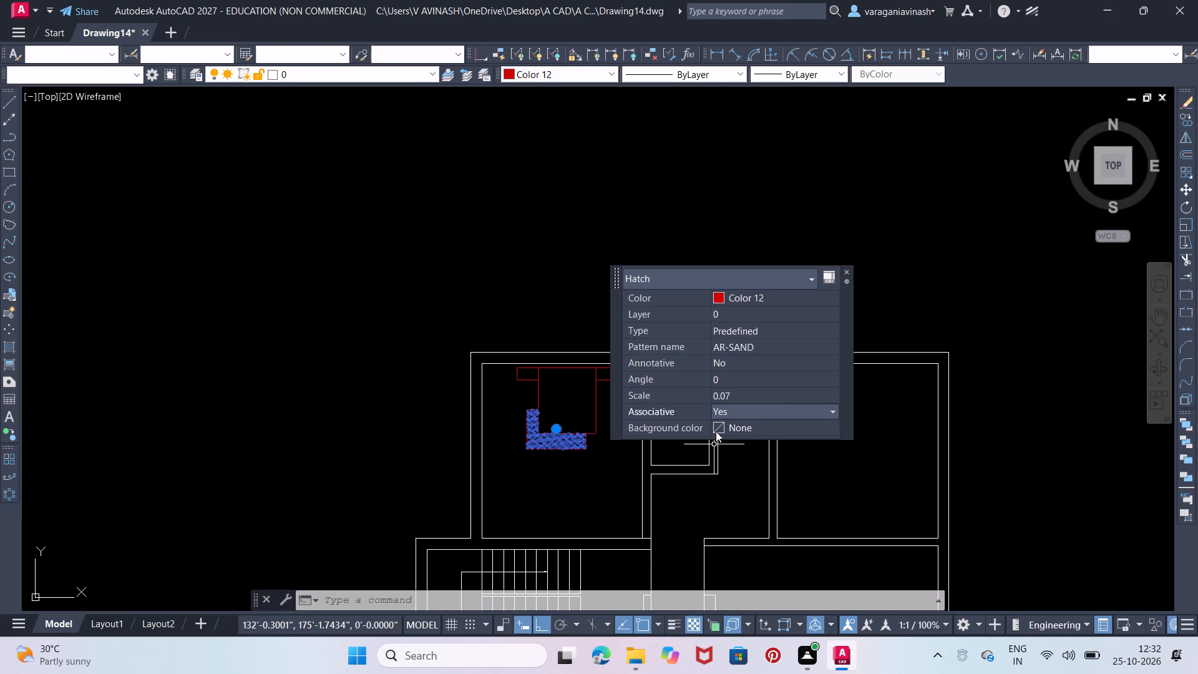
{"action": "left_click", "coordinate": [844, 270]}
{"action": "key", "text": "Escape"}
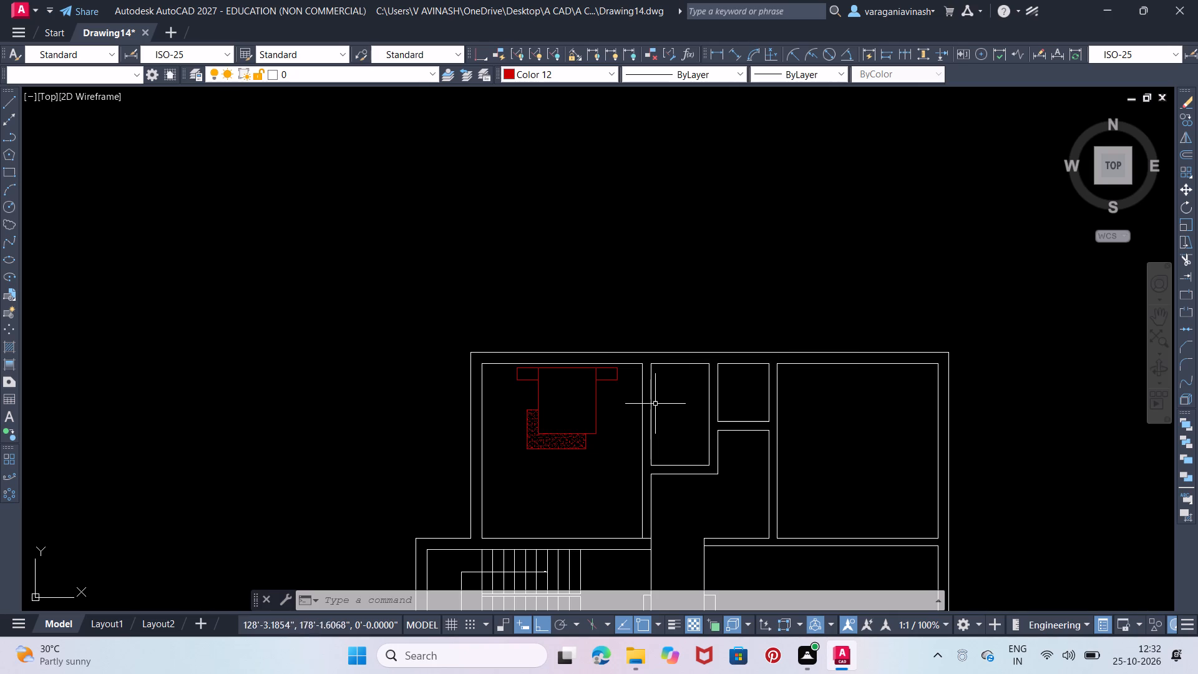
Draw connected lines just inside the bed's bottom and right edges, rising about 3'-6.5" to the side tables' lower edge, ending about 2'-3" leftward.
{"action": "scroll", "coordinate": [611, 408], "scroll_direction": "up", "scroll_amount": 1}
{"action": "scroll", "coordinate": [630, 395], "scroll_direction": "down", "scroll_amount": 2}
{"action": "middle_click_drag", "start_coordinate": [808, 421], "coordinate": [784, 335]}
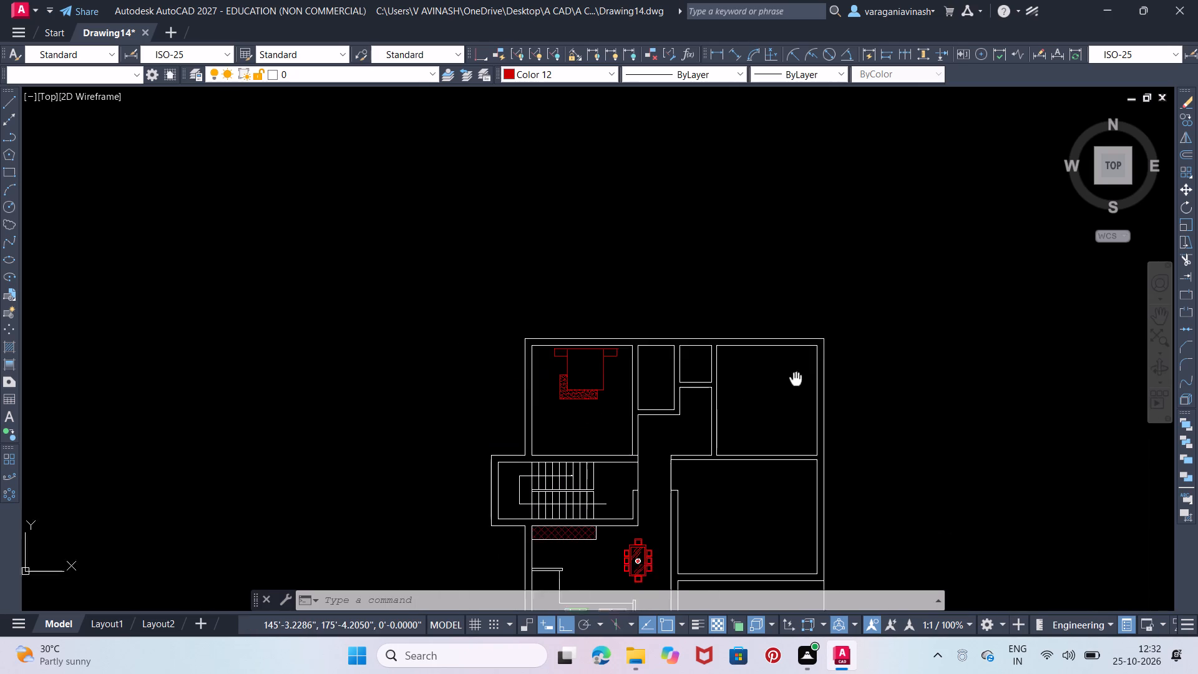
{"action": "middle_click_drag", "start_coordinate": [784, 335], "coordinate": [757, 264]}
{"action": "scroll", "coordinate": [524, 215], "scroll_direction": "up", "scroll_amount": 3}
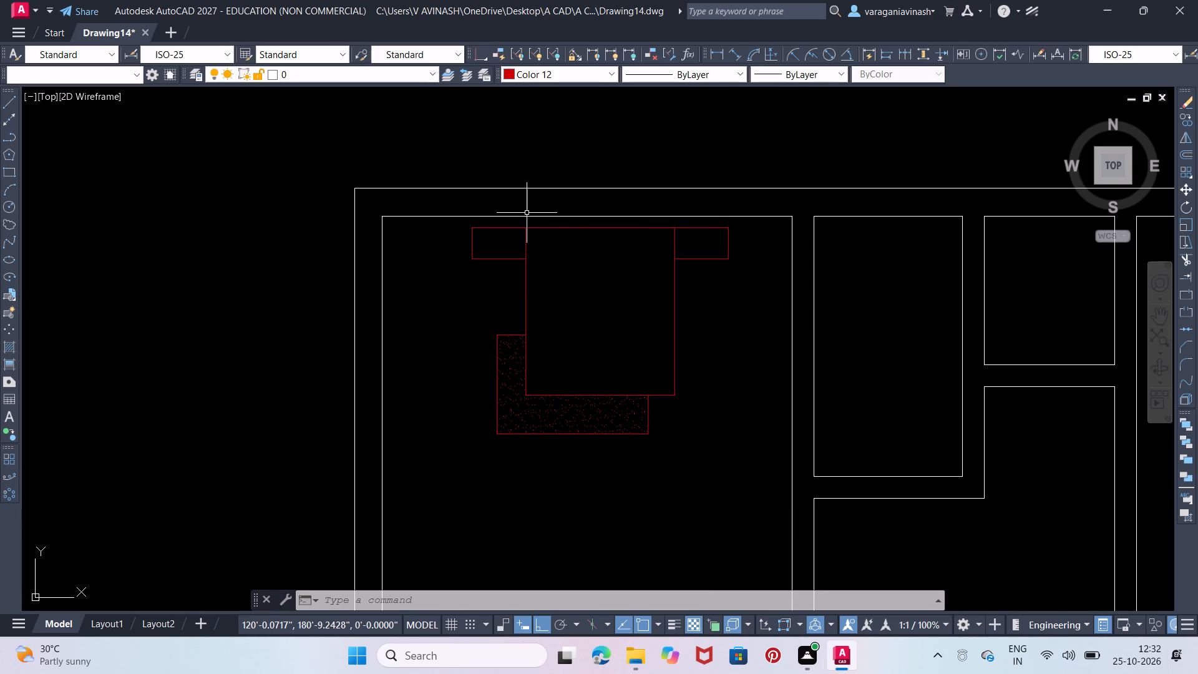
{"action": "scroll", "coordinate": [593, 361], "scroll_direction": "up", "scroll_amount": 1}
{"action": "middle_click_drag", "start_coordinate": [738, 317], "coordinate": [716, 330]}
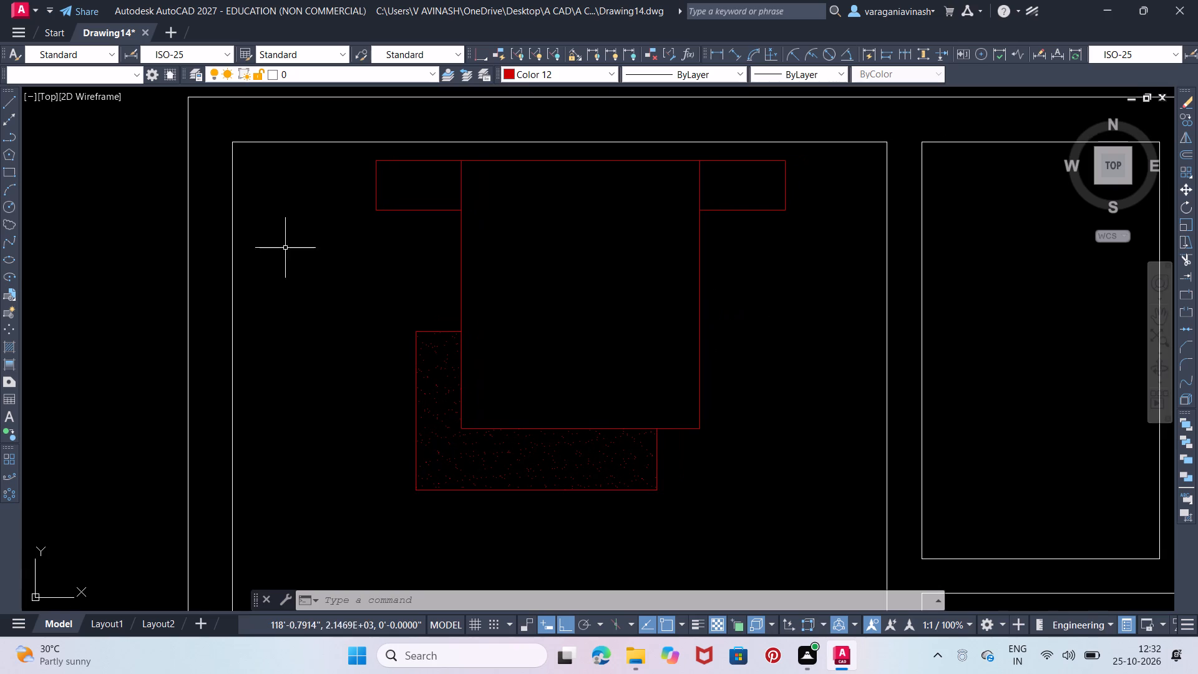
{"action": "left_click", "coordinate": [12, 103]}
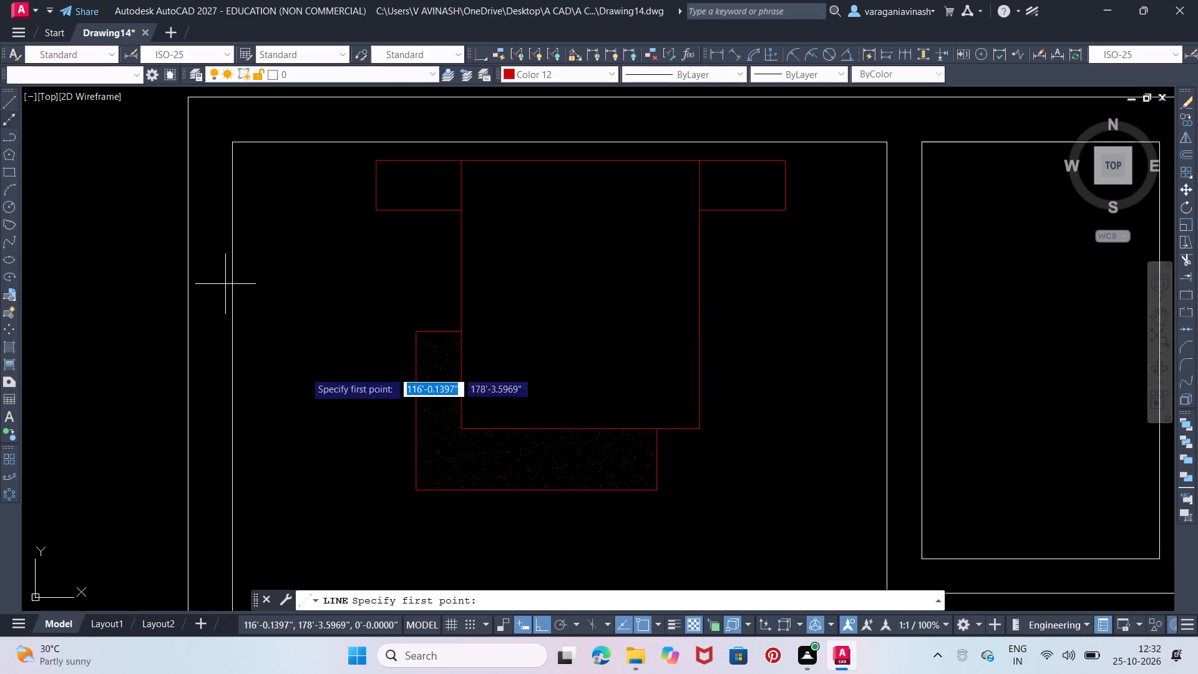
{"action": "scroll", "coordinate": [442, 501], "scroll_direction": "up", "scroll_amount": 1}
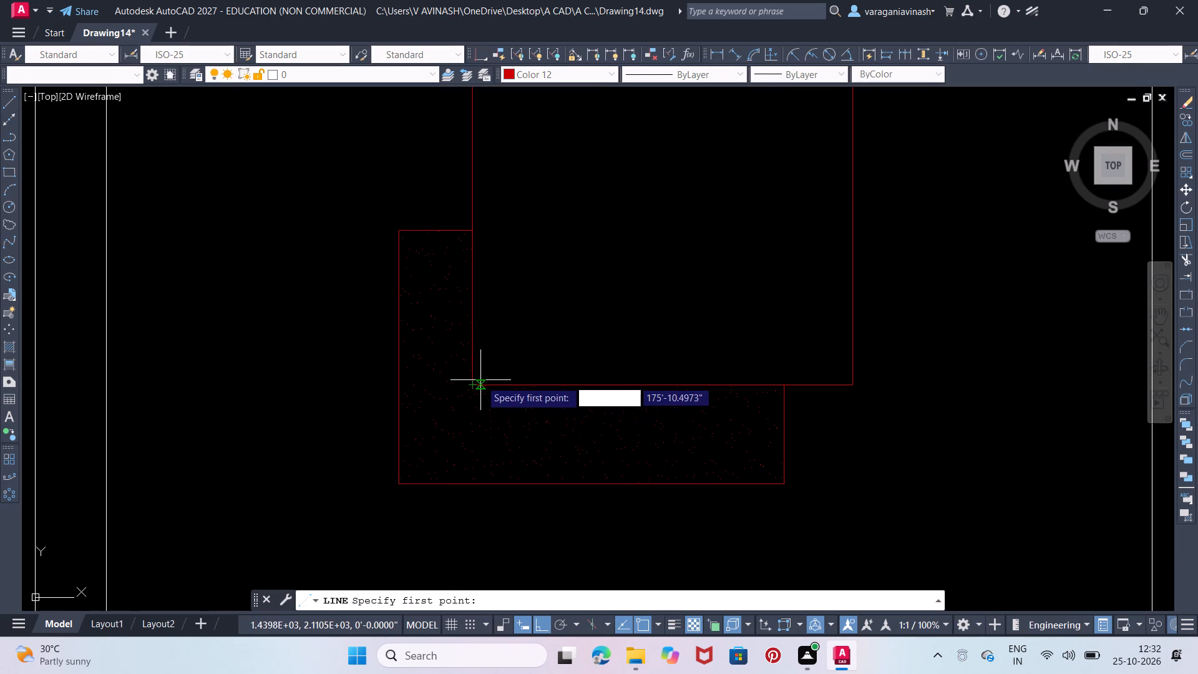
{"action": "left_click", "coordinate": [481, 374]}
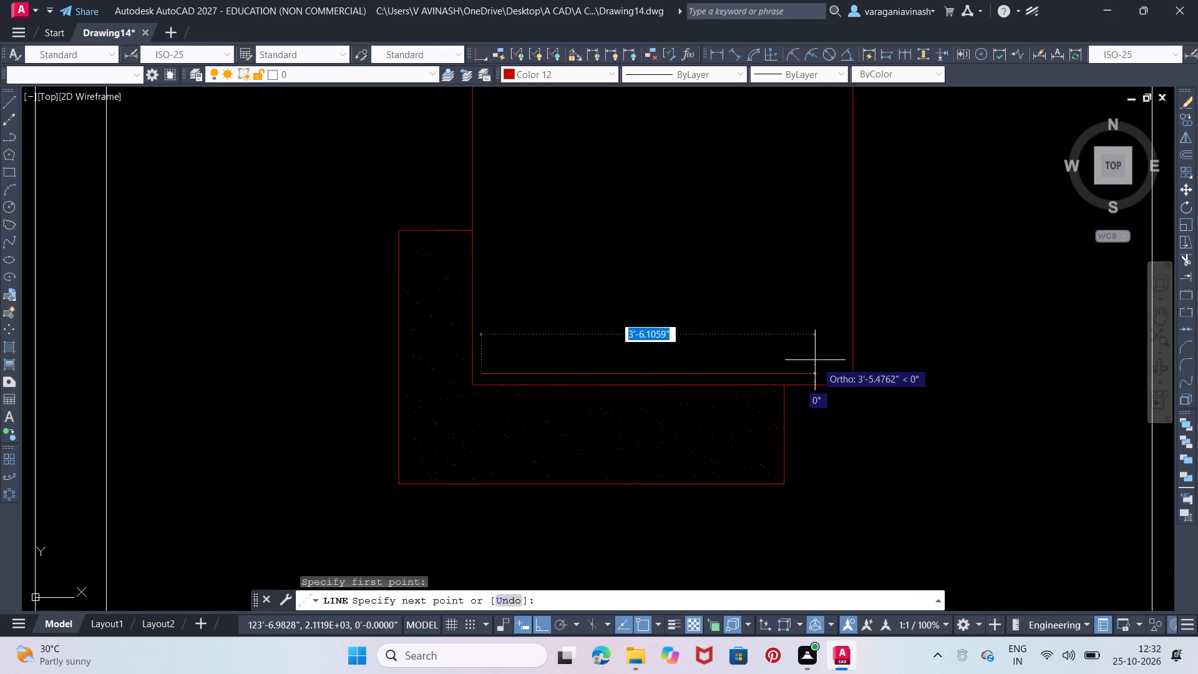
{"action": "left_click", "coordinate": [841, 371]}
{"action": "scroll", "coordinate": [837, 347], "scroll_direction": "down", "scroll_amount": 2}
{"action": "middle_click_drag", "start_coordinate": [822, 325], "coordinate": [802, 412]}
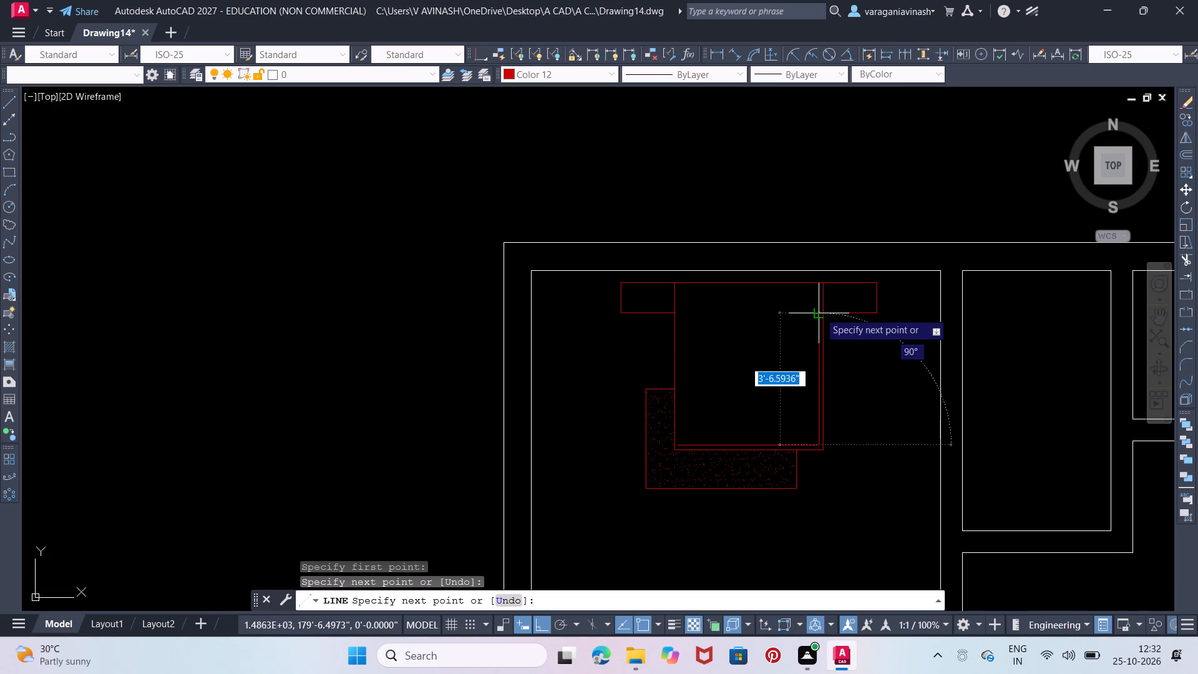
{"action": "scroll", "coordinate": [819, 312], "scroll_direction": "up", "scroll_amount": 2}
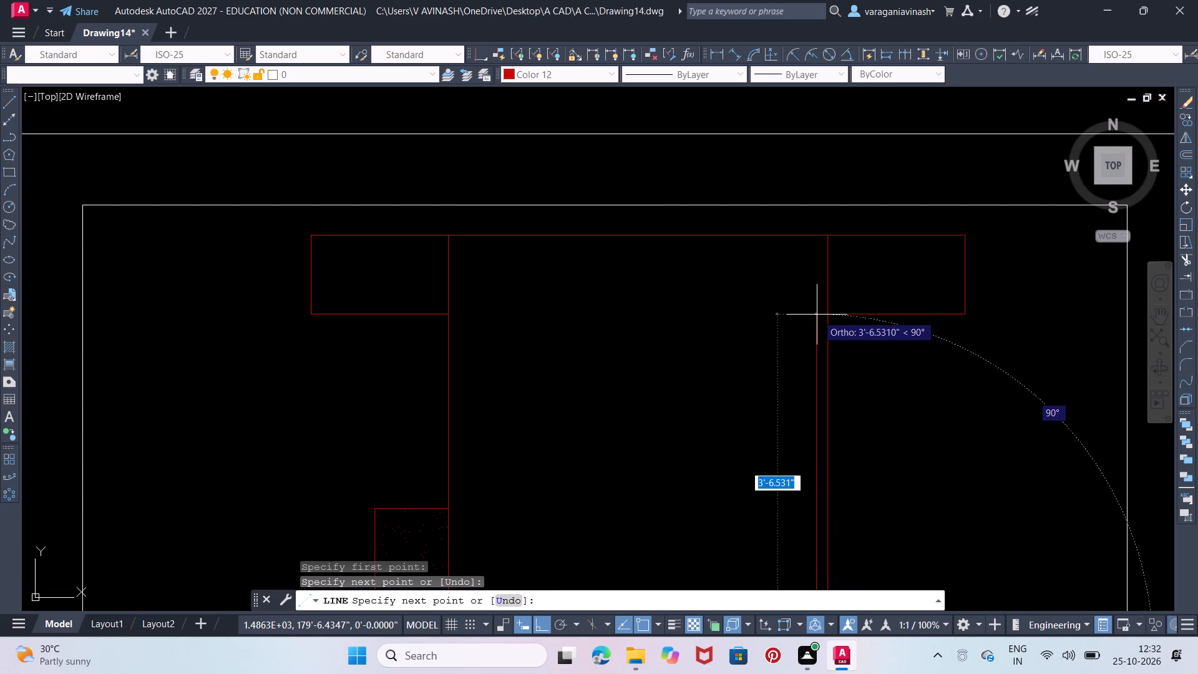
{"action": "left_click", "coordinate": [816, 315]}
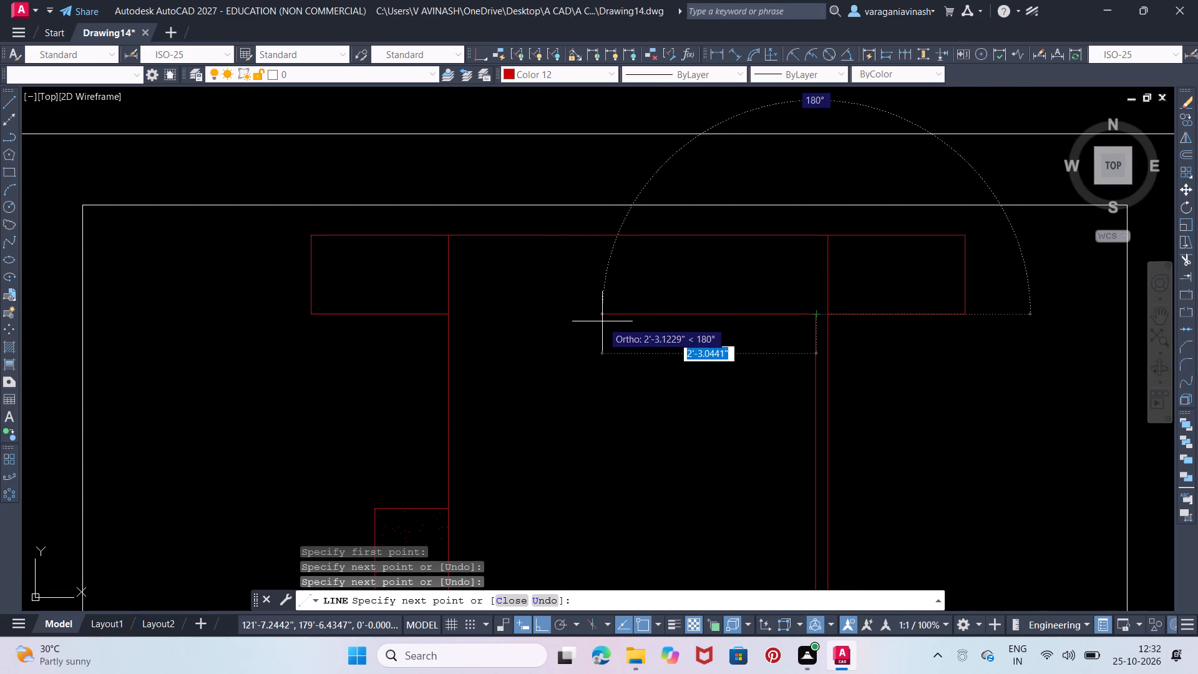
{"action": "left_click", "coordinate": [602, 321]}
{"action": "middle_click_drag", "start_coordinate": [463, 426], "coordinate": [490, 315]}
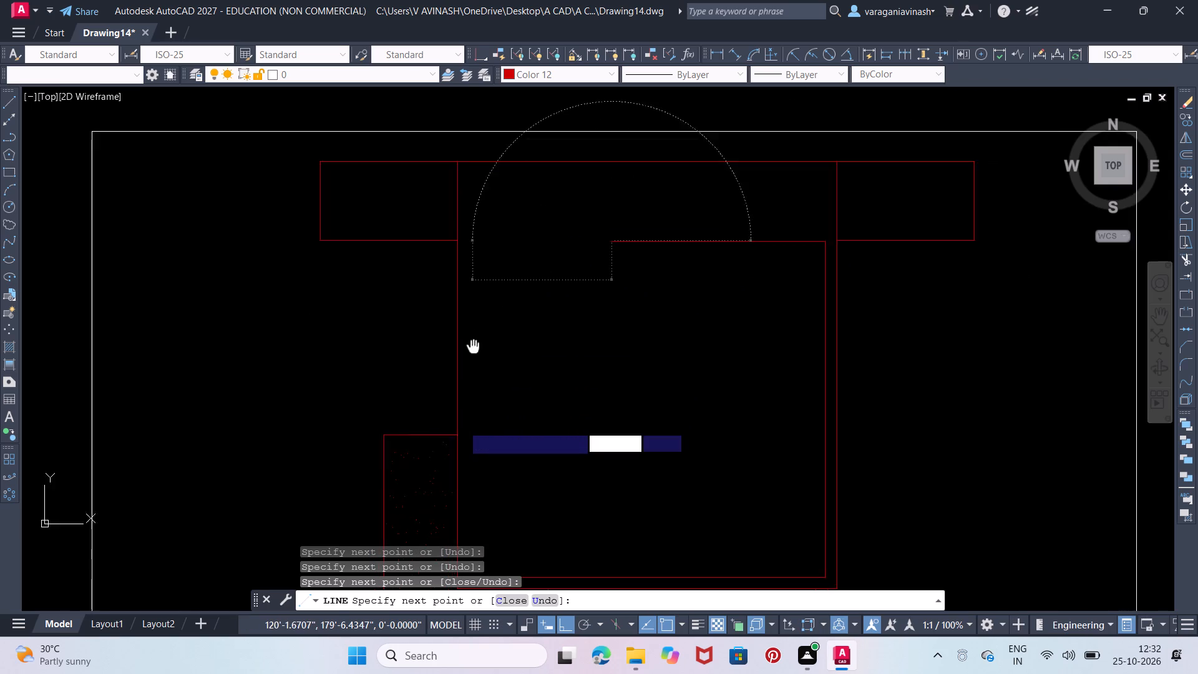
{"action": "middle_click_drag", "start_coordinate": [490, 315], "coordinate": [512, 283]}
{"action": "key", "text": "Escape"}
Draw the blanket's folded corner with connected lines: about 2'-2.2" up the inner left side, diagonally to the top line's end, down about 1'-4.3", and back left.
{"action": "right_click", "coordinate": [532, 384]}
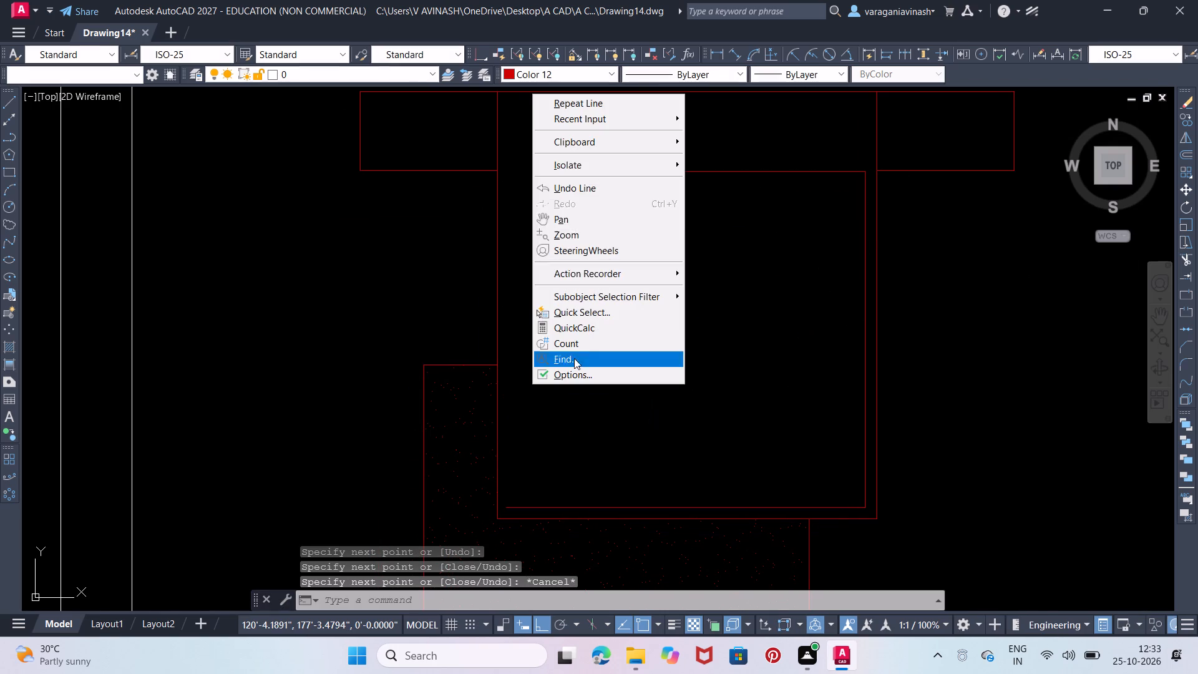
{"action": "left_click", "coordinate": [648, 106]}
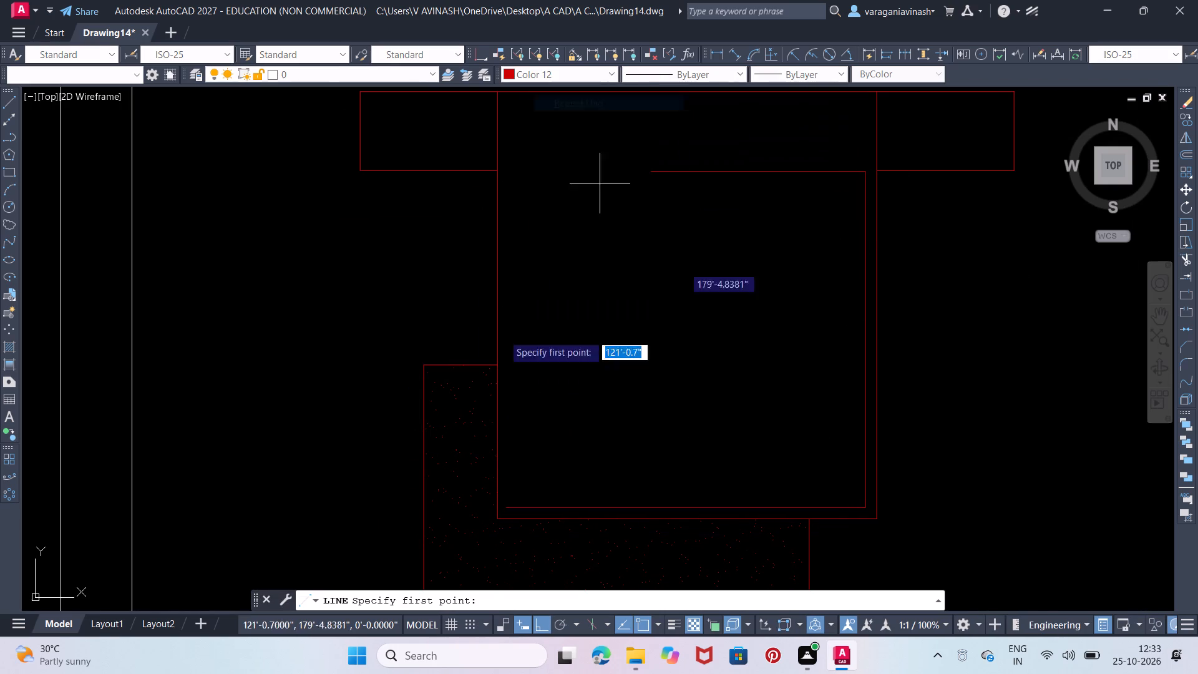
{"action": "left_click", "coordinate": [509, 509]}
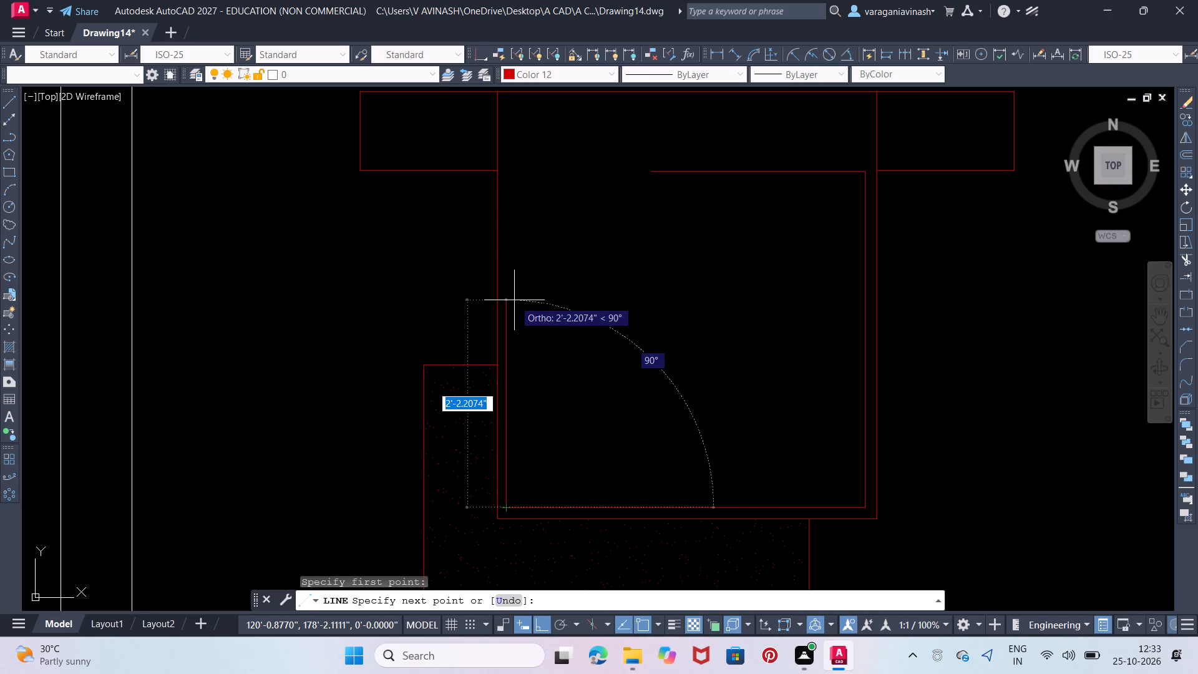
{"action": "left_click", "coordinate": [513, 300]}
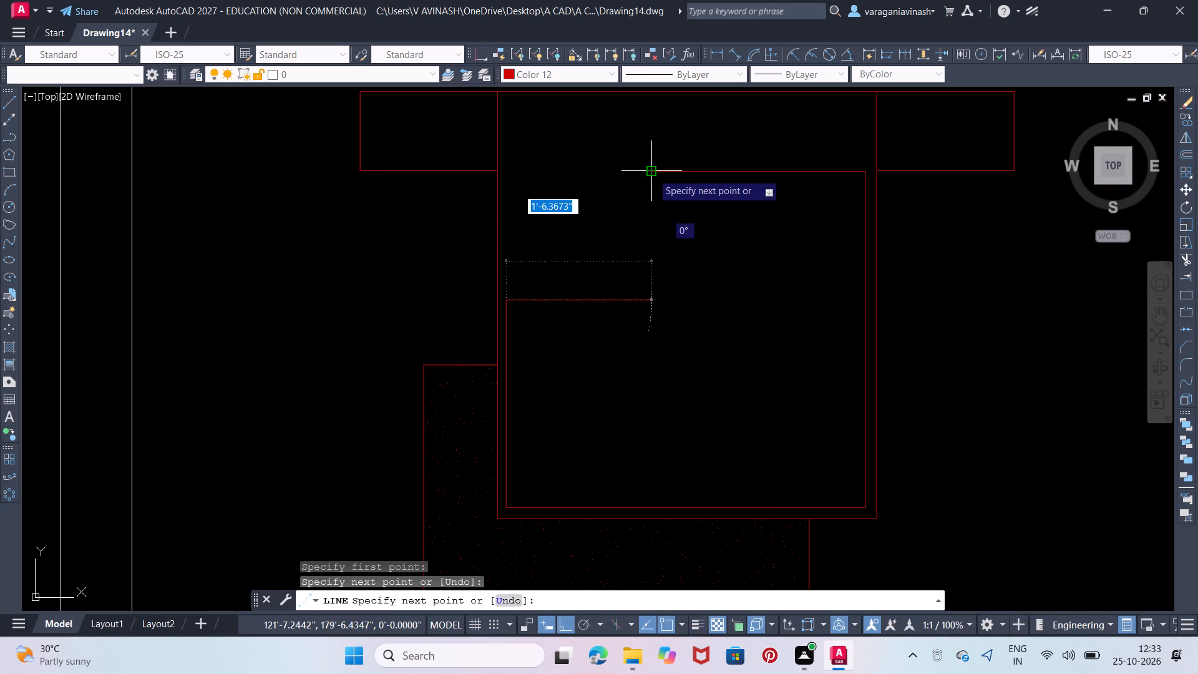
{"action": "left_click", "coordinate": [652, 173]}
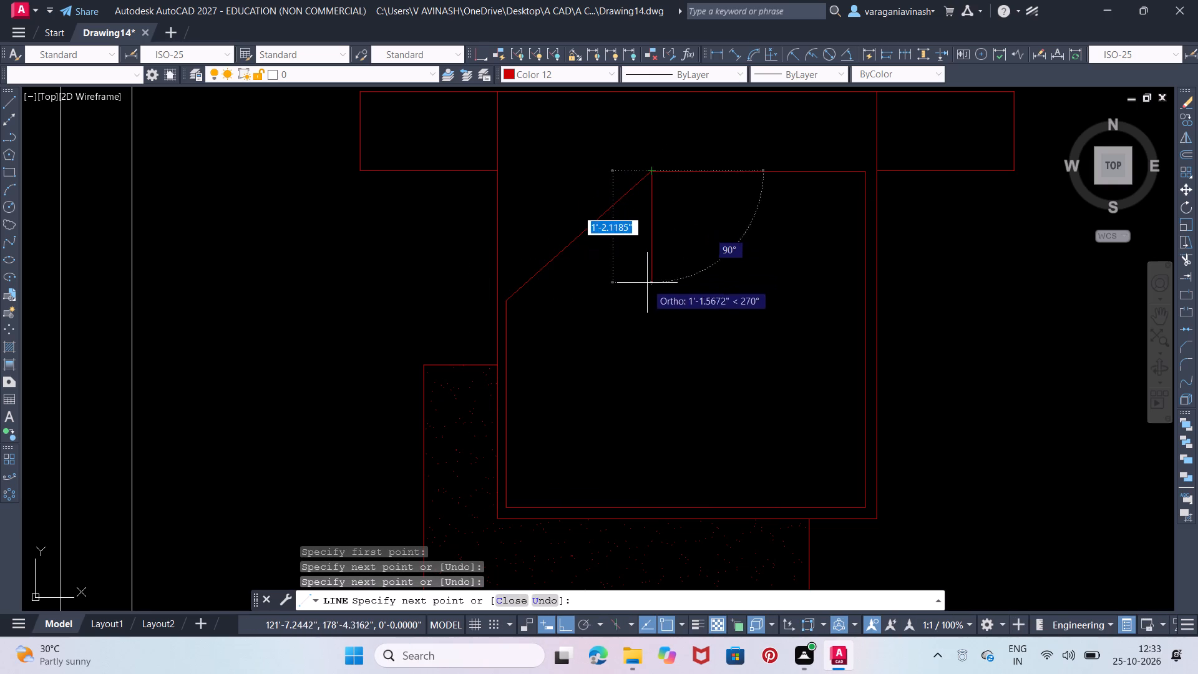
{"action": "left_click", "coordinate": [577, 296]}
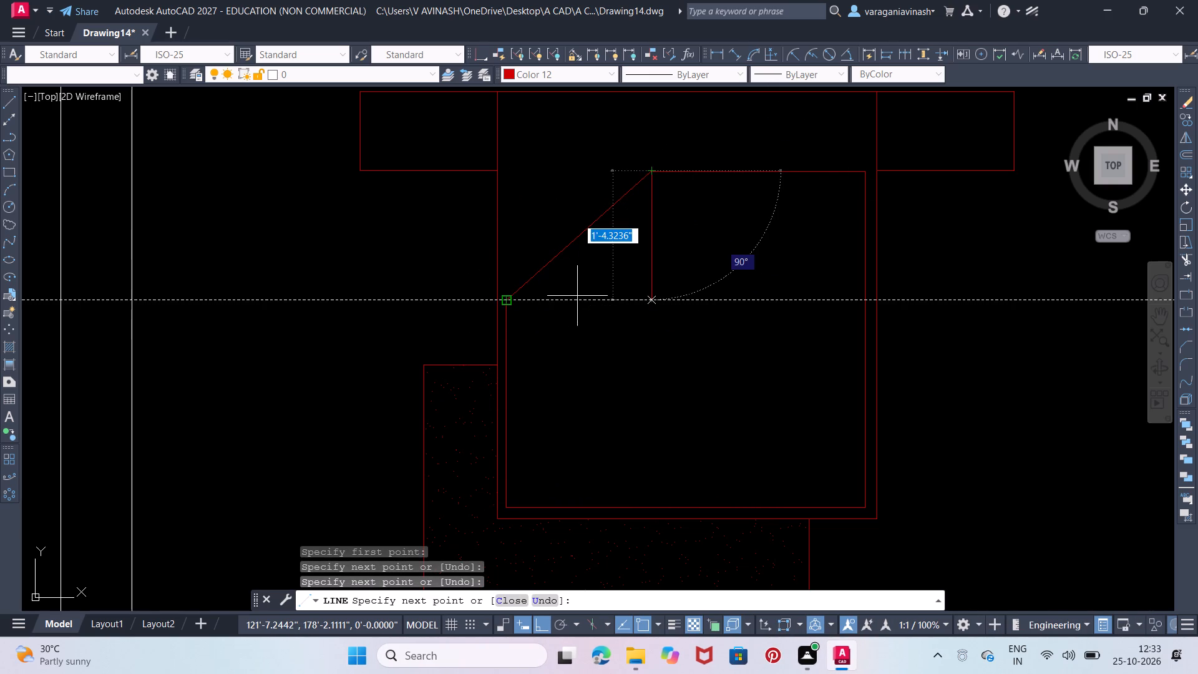
{"action": "left_click", "coordinate": [510, 304]}
{"action": "key", "text": "Escape"}
{"action": "key", "text": "Escape"}
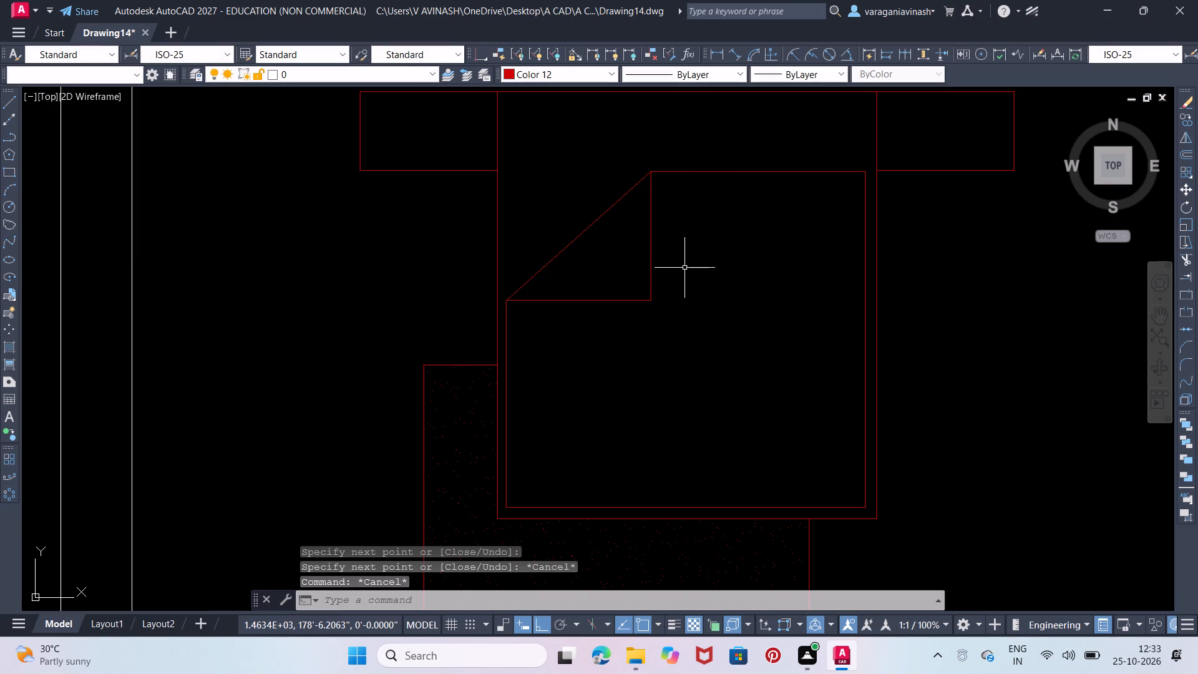
With Ortho off, draw an arc of about 1'-9.4" radius bowing left of the fold triangle's vertical side, ending at its lower right corner.
{"action": "left_click", "coordinate": [4, 195]}
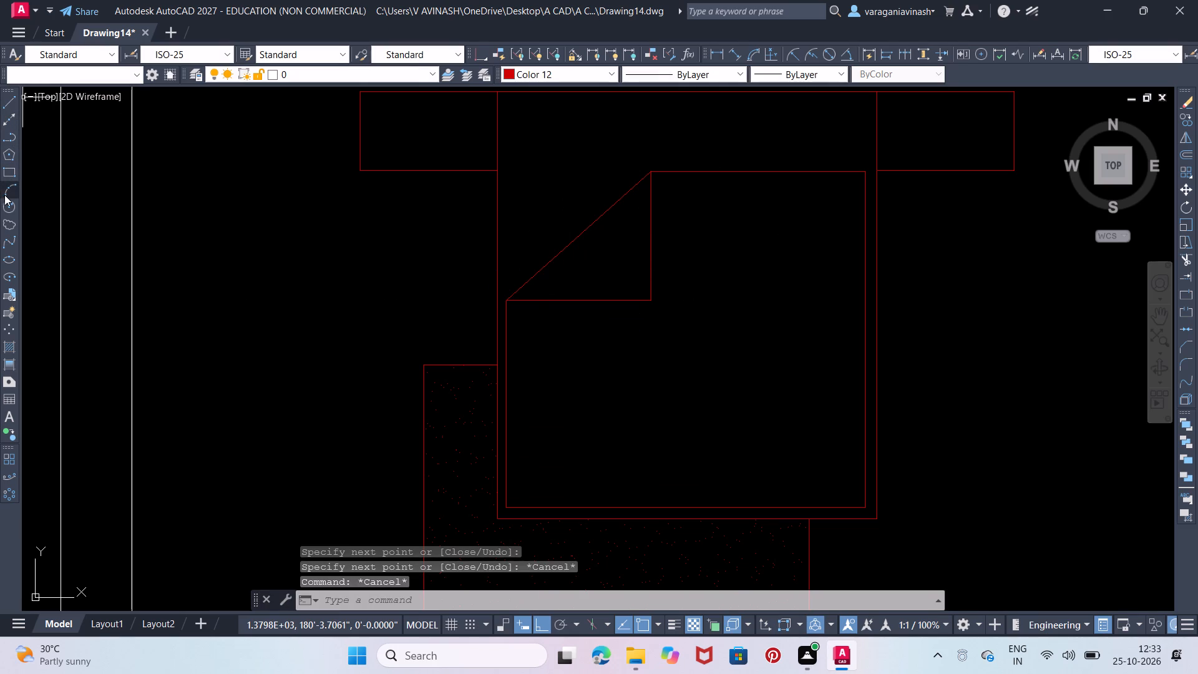
{"action": "left_click", "coordinate": [655, 169]}
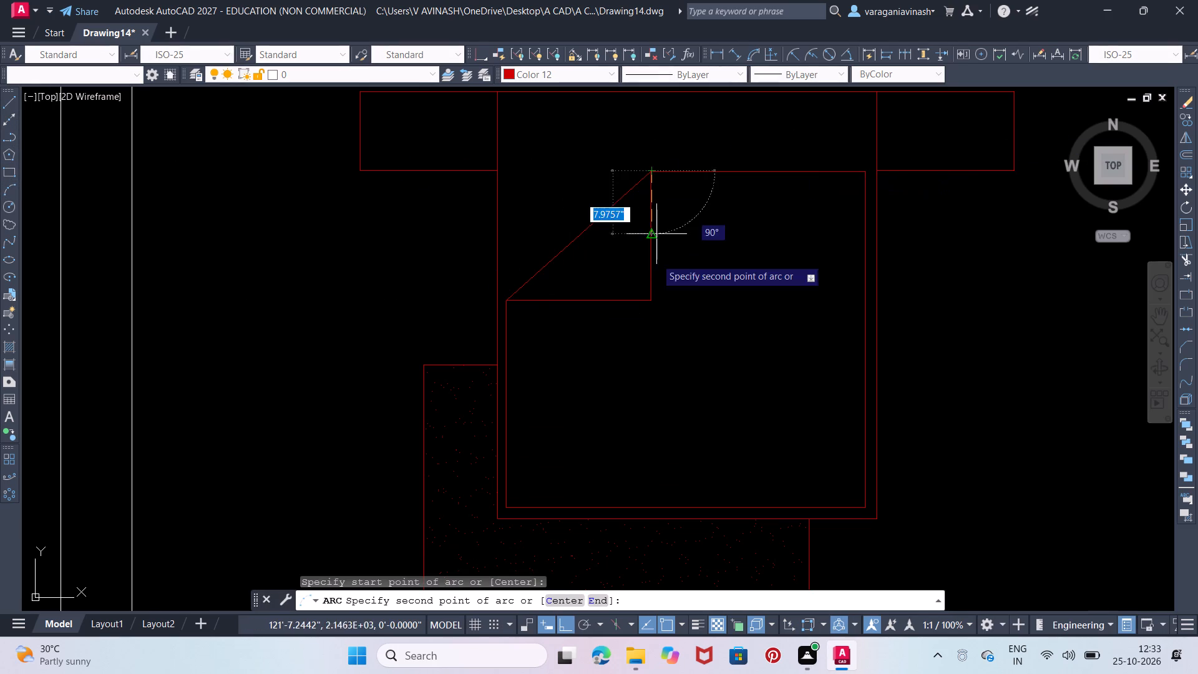
{"action": "left_click", "coordinate": [651, 294]}
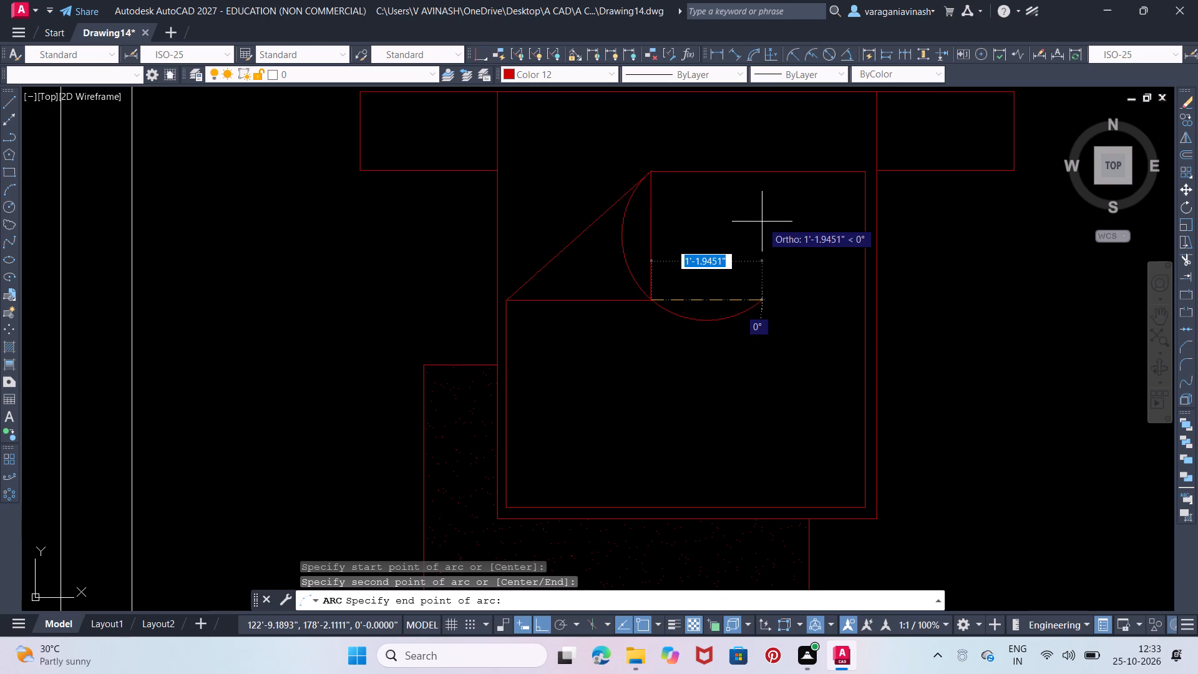
{"action": "key", "text": "F8"}
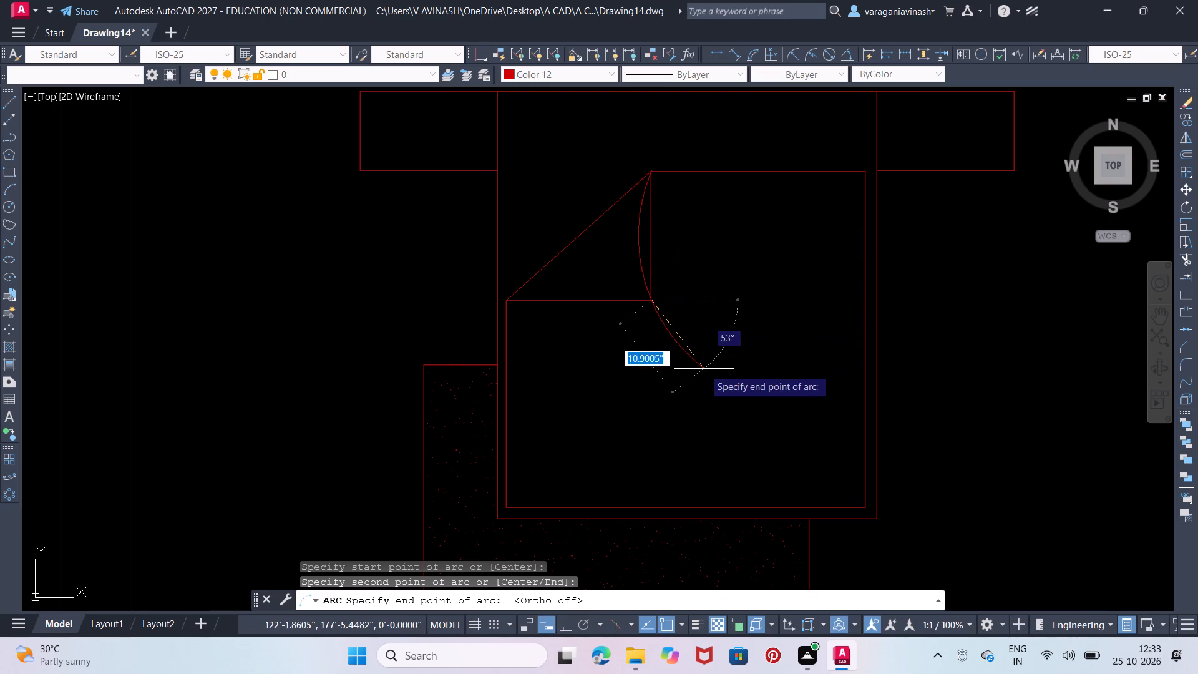
{"action": "left_click", "coordinate": [705, 370]}
{"action": "left_click", "coordinate": [681, 344]}
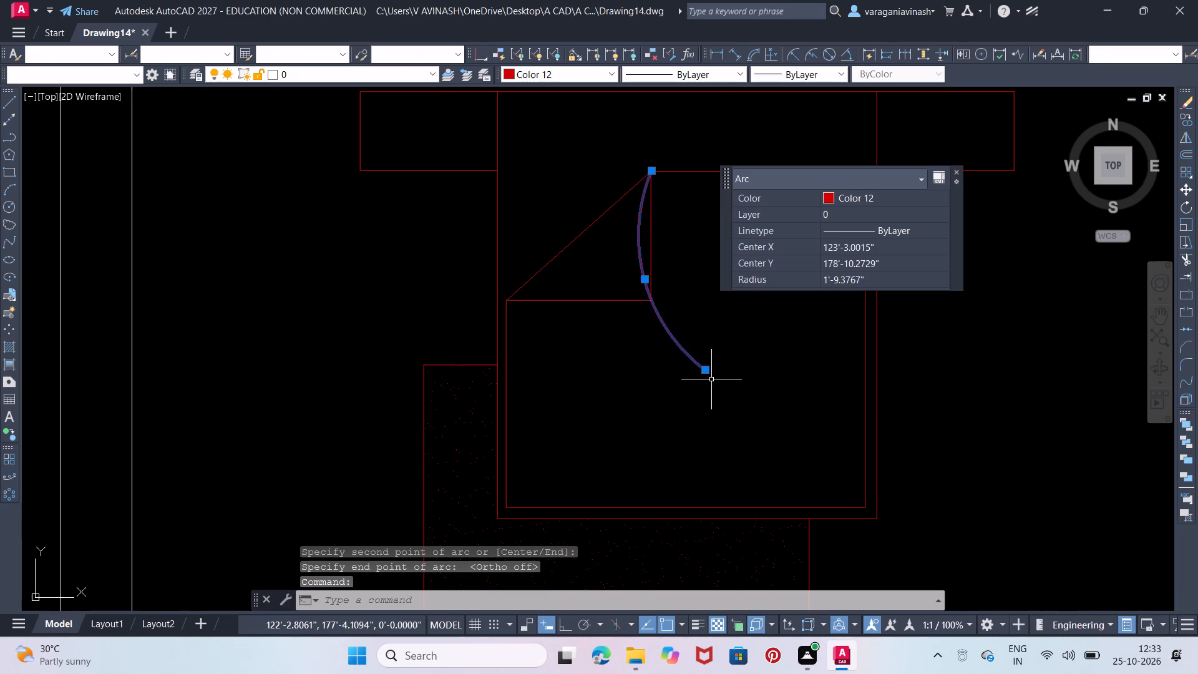
{"action": "left_click", "coordinate": [704, 367]}
{"action": "left_click", "coordinate": [648, 298]}
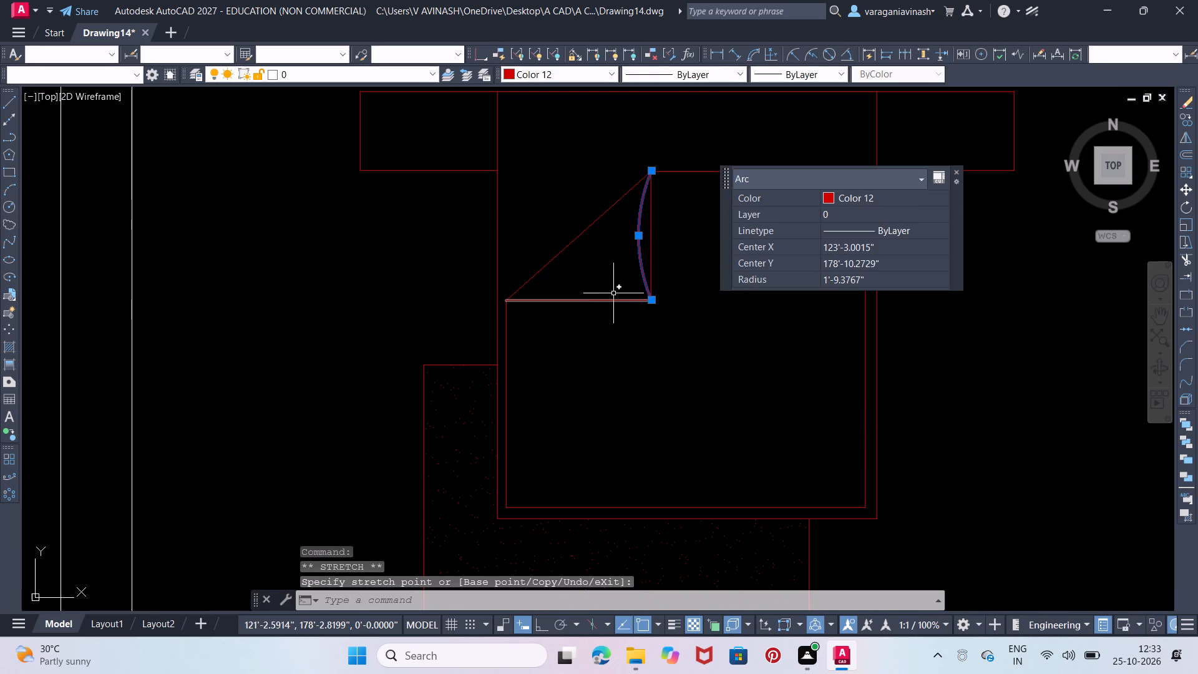
Draw an arc of about 2'-6.7" radius bowing above the fold triangle's horizontal side, ending at its left corner.
{"action": "right_click", "coordinate": [582, 270]}
{"action": "left_click", "coordinate": [598, 270]}
{"action": "left_click", "coordinate": [652, 300]}
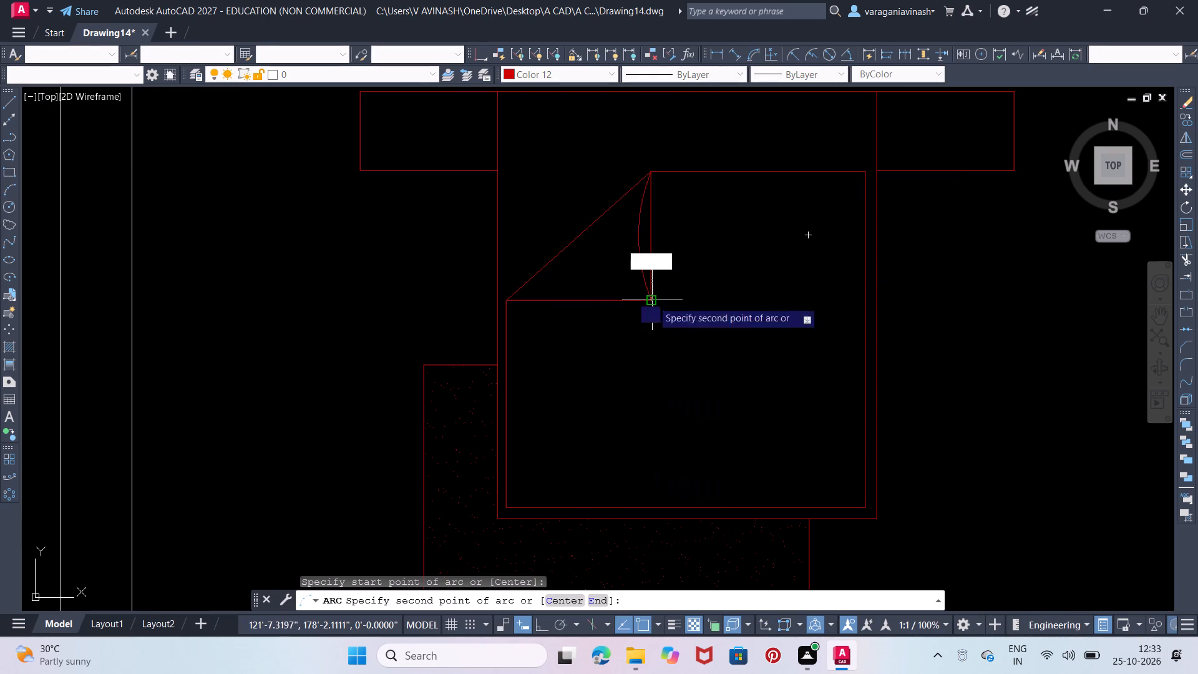
{"action": "left_click", "coordinate": [510, 303]}
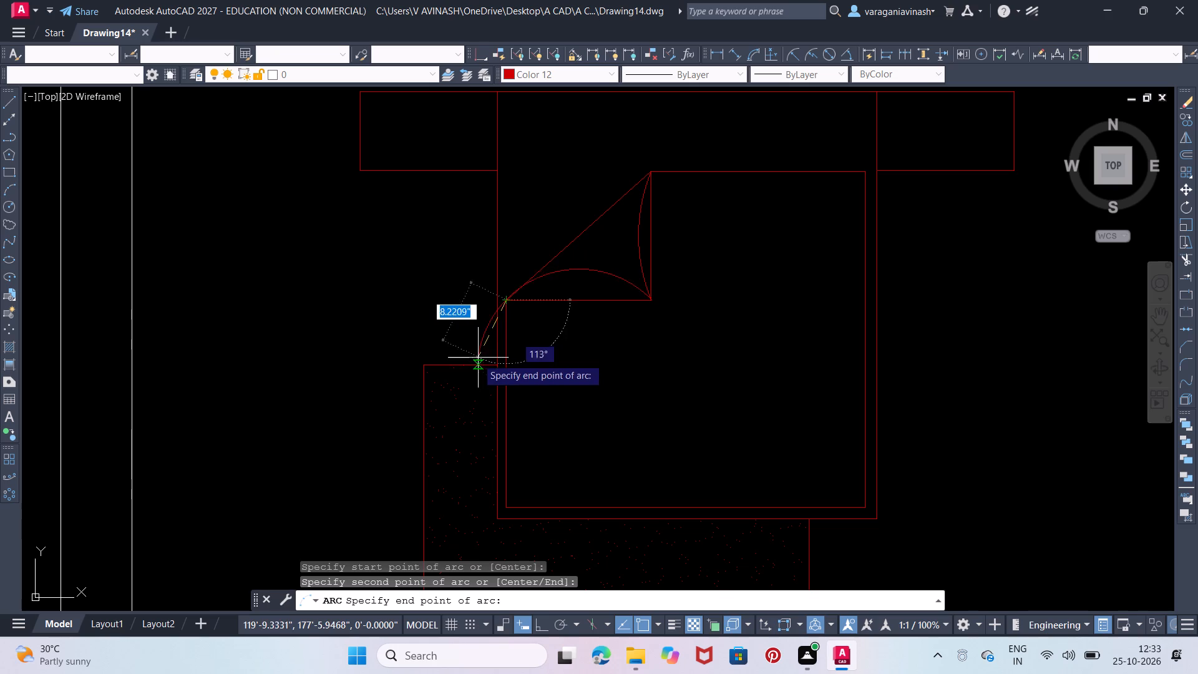
{"action": "left_click", "coordinate": [452, 325]}
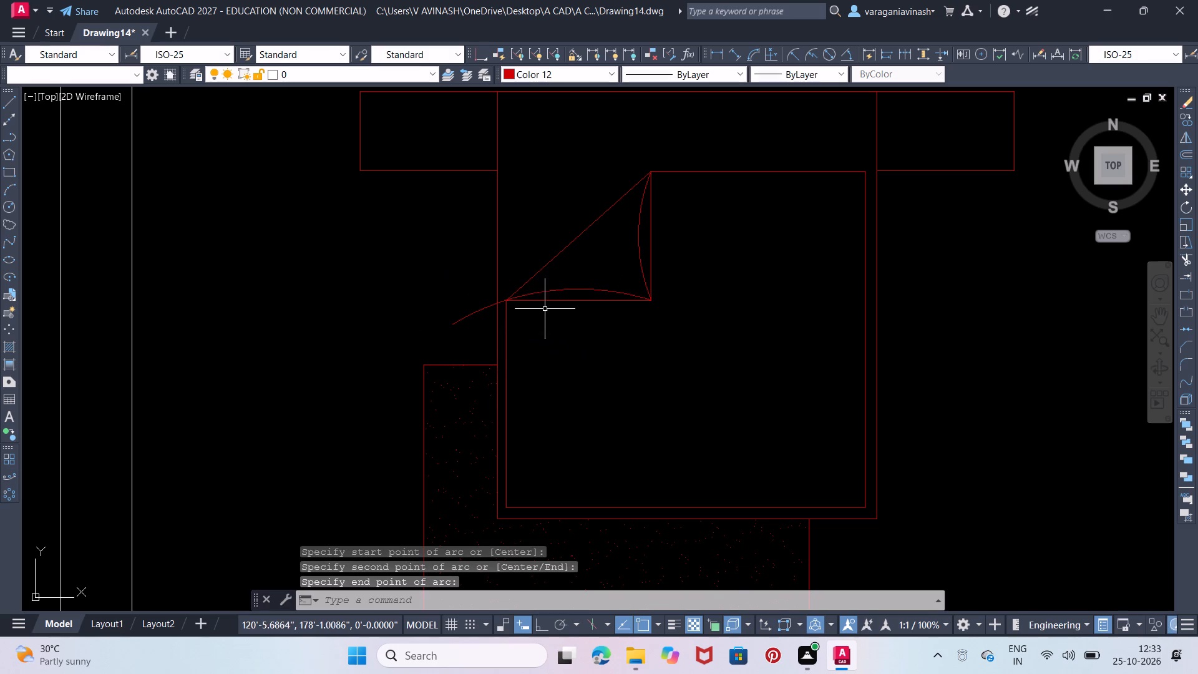
{"action": "left_click", "coordinate": [482, 309]}
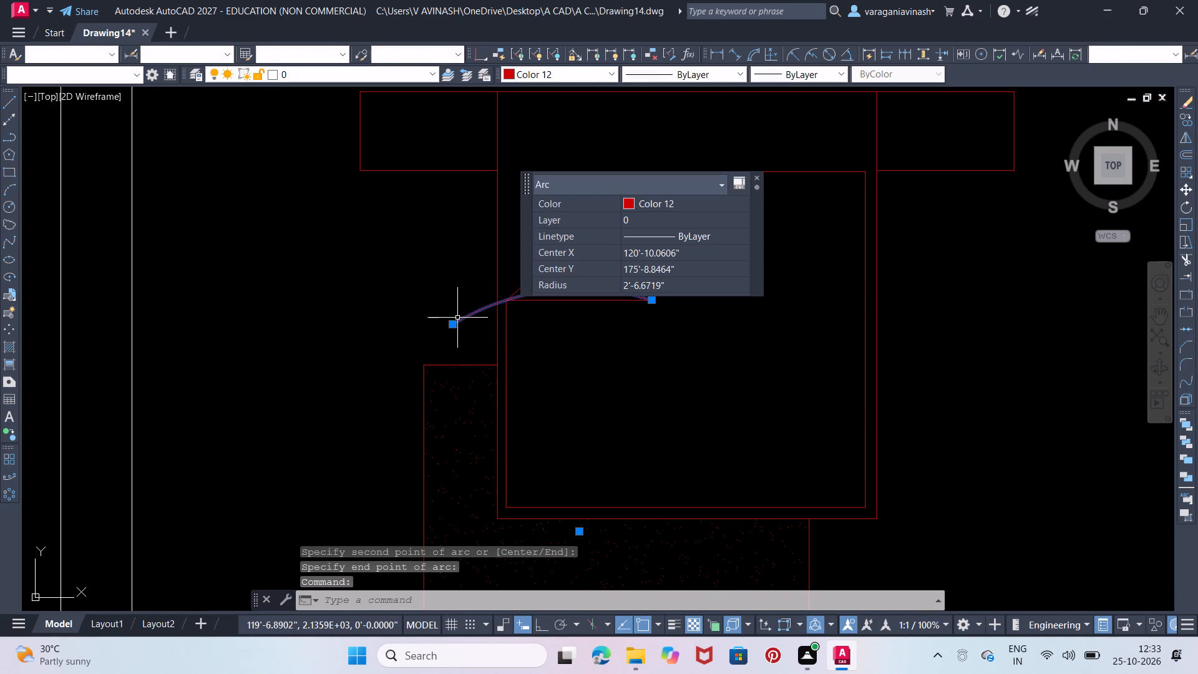
{"action": "left_click", "coordinate": [450, 325]}
{"action": "left_click", "coordinate": [504, 302]}
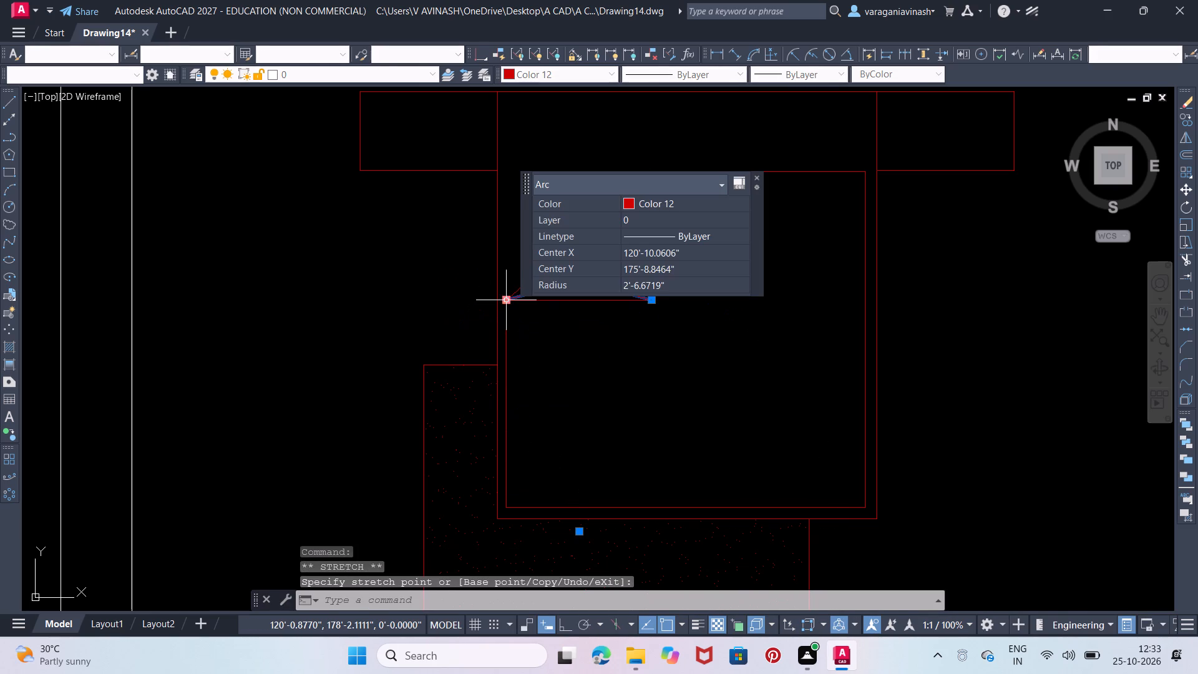
{"action": "key", "text": "Escape"}
{"action": "key", "text": "Escape"}
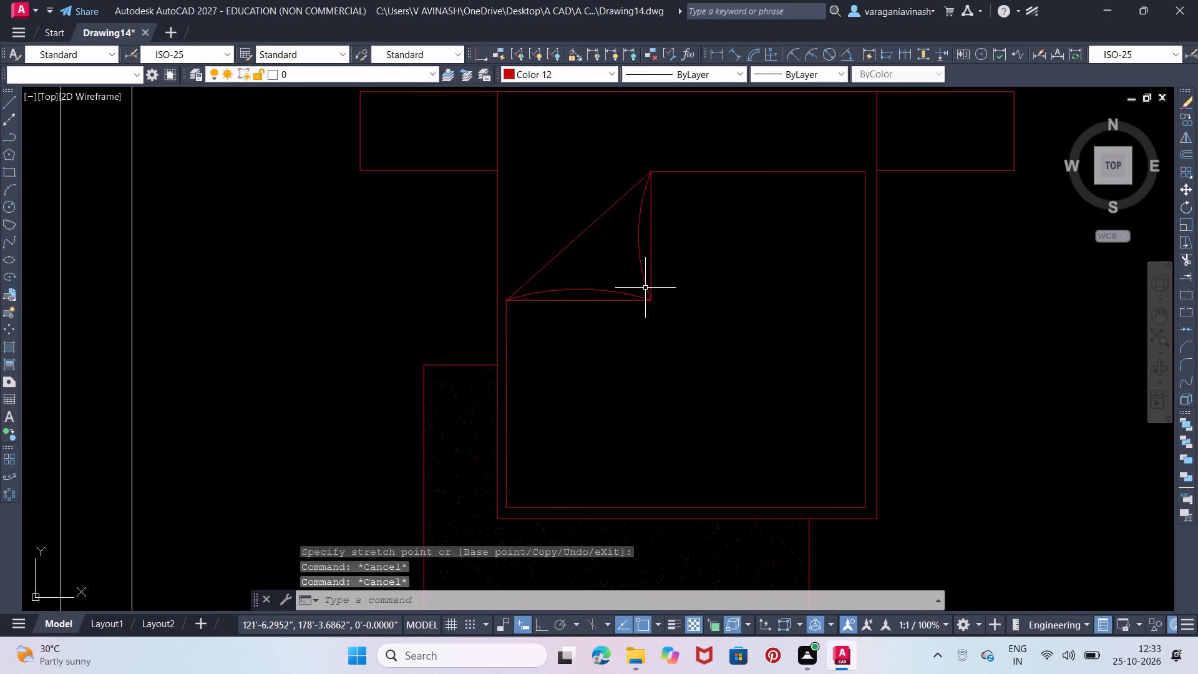
Trim away the fold triangle's straight vertical and horizontal sides, leaving the two arcs and the diagonal.
{"action": "type", "text": "TR"}
{"action": "key", "text": "Return"}
{"action": "key", "text": "Return"}
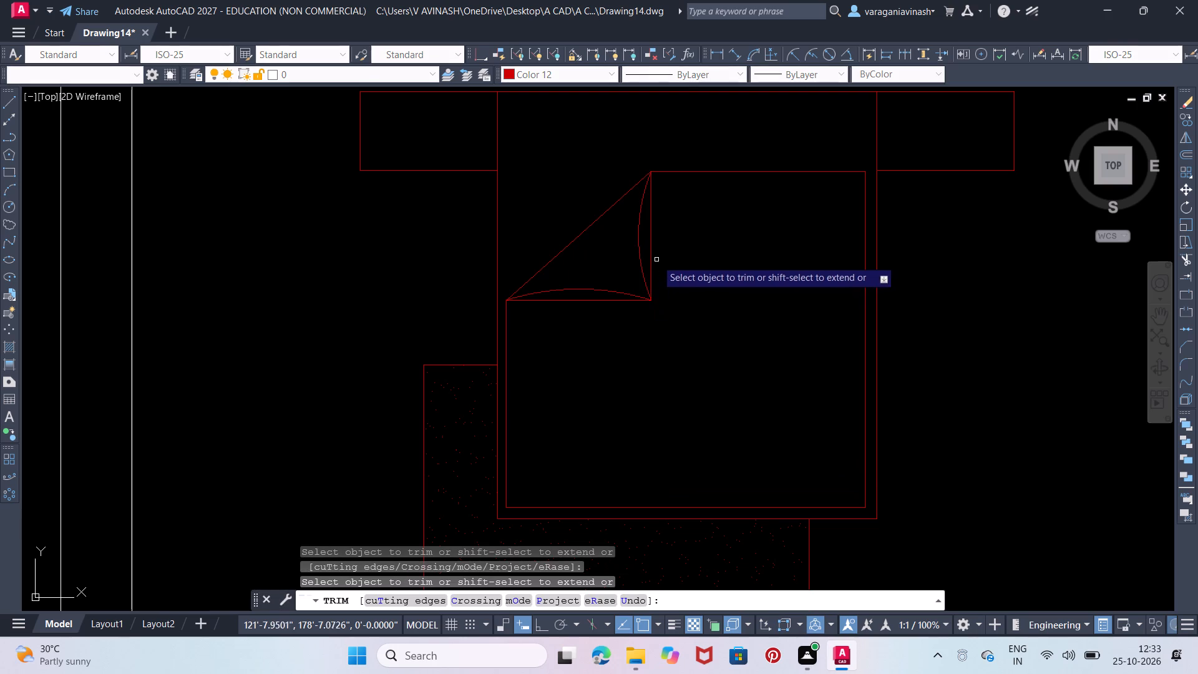
{"action": "left_click", "coordinate": [651, 259]}
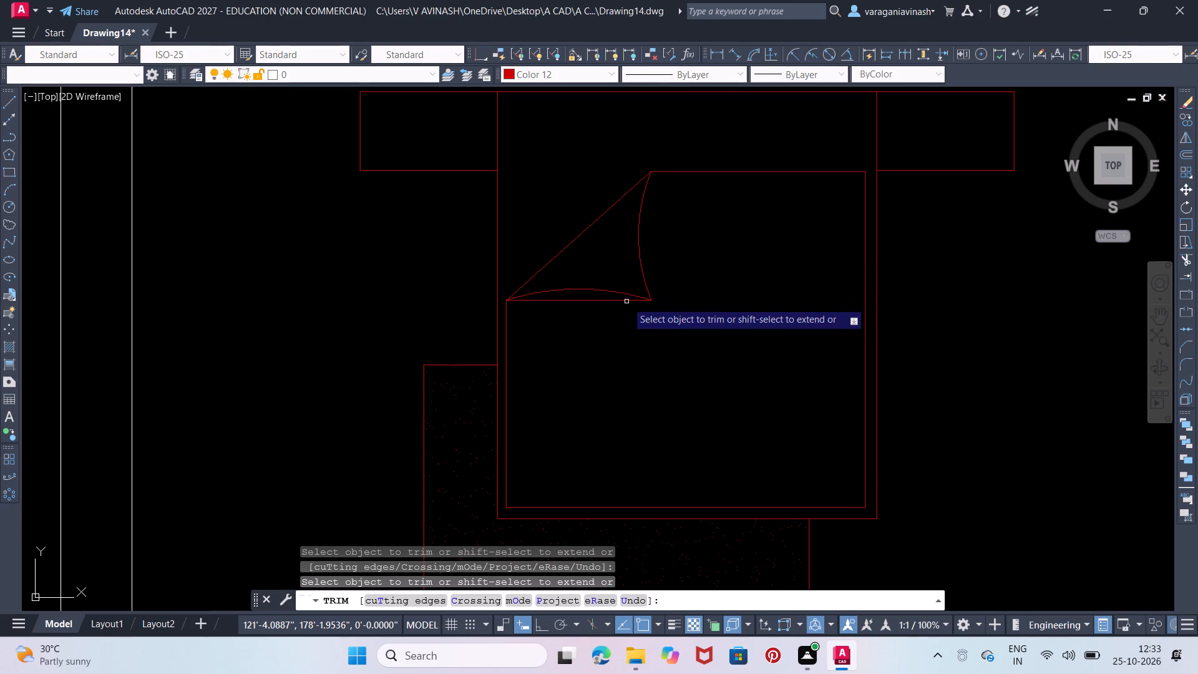
{"action": "left_click", "coordinate": [626, 301]}
Draw a nearly horizontal line across the blanket from its right inner edge to the fold's vertical arc, below the blanket's top edge.
{"action": "scroll", "coordinate": [683, 250], "scroll_direction": "down", "scroll_amount": 1}
{"action": "middle_click_drag", "start_coordinate": [854, 208], "coordinate": [809, 274]}
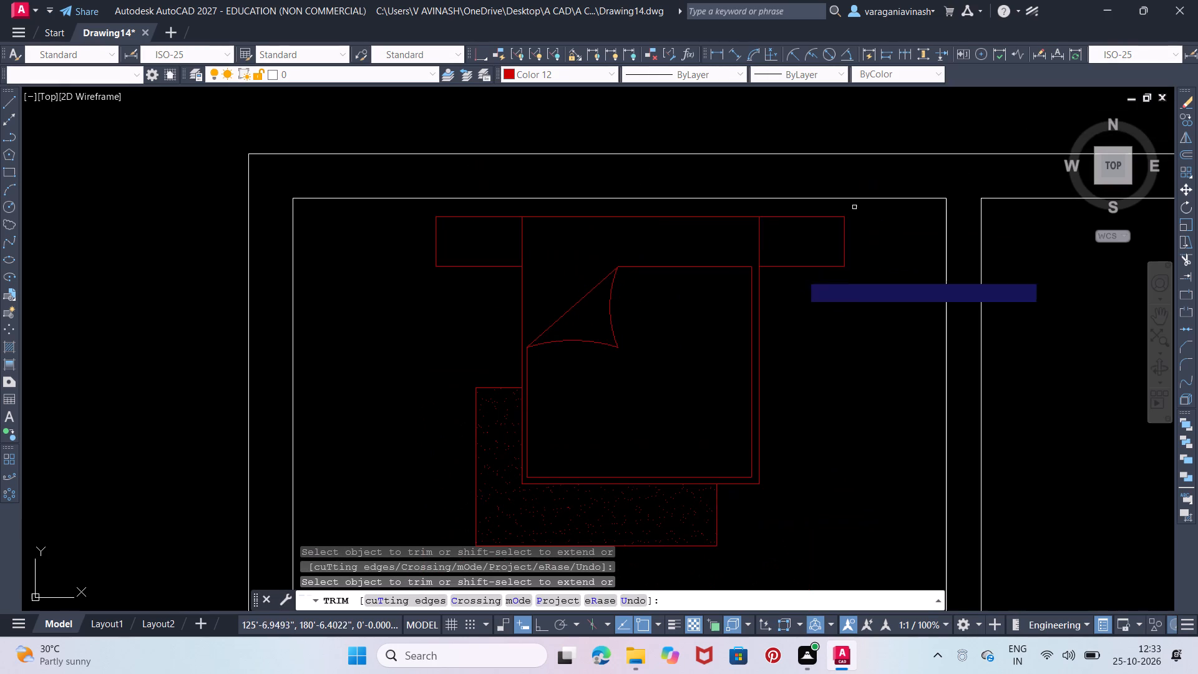
{"action": "left_click", "coordinate": [12, 102]}
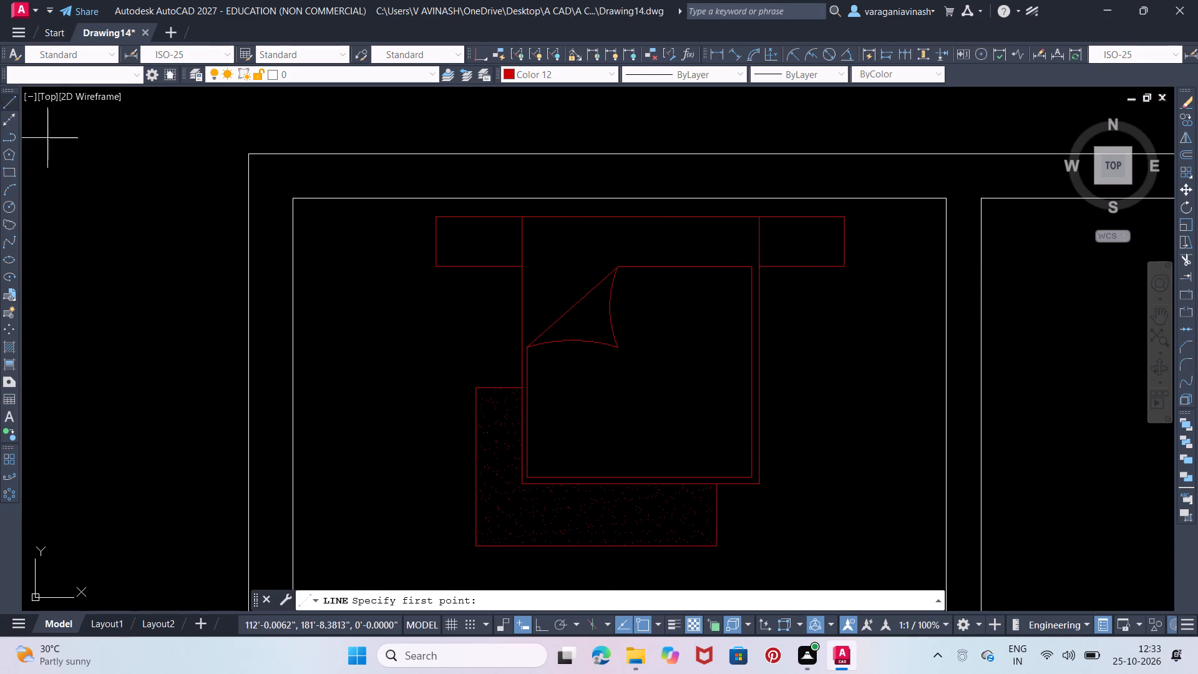
{"action": "left_click", "coordinate": [748, 306]}
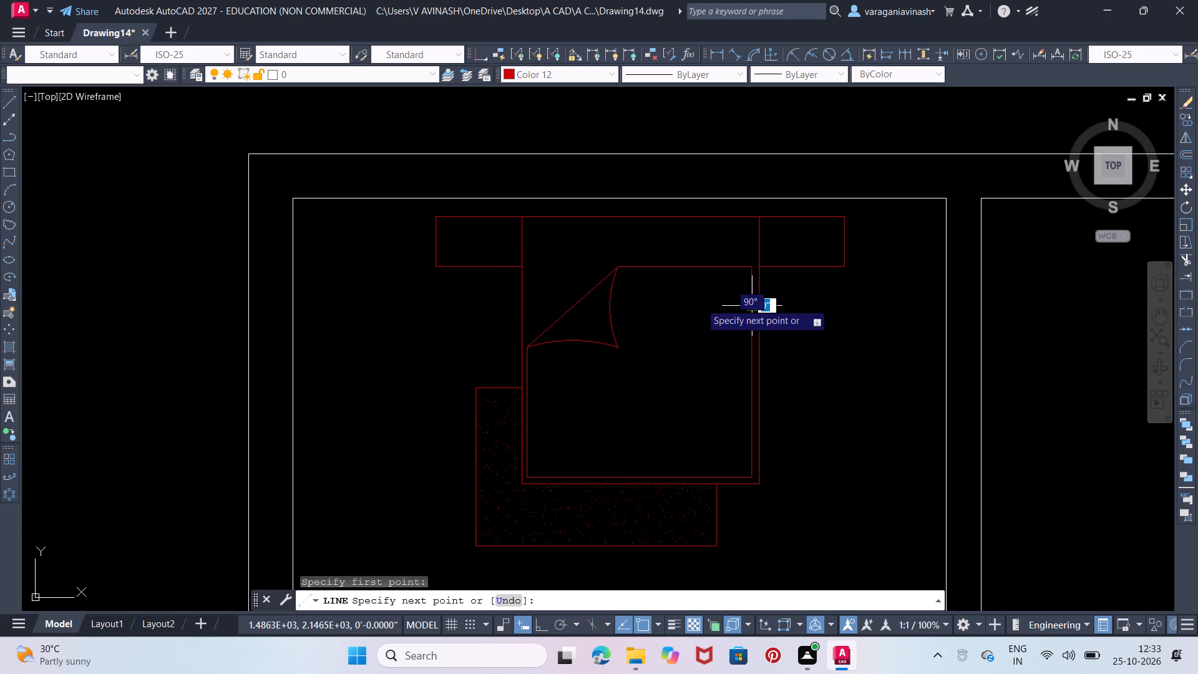
{"action": "left_click", "coordinate": [613, 304]}
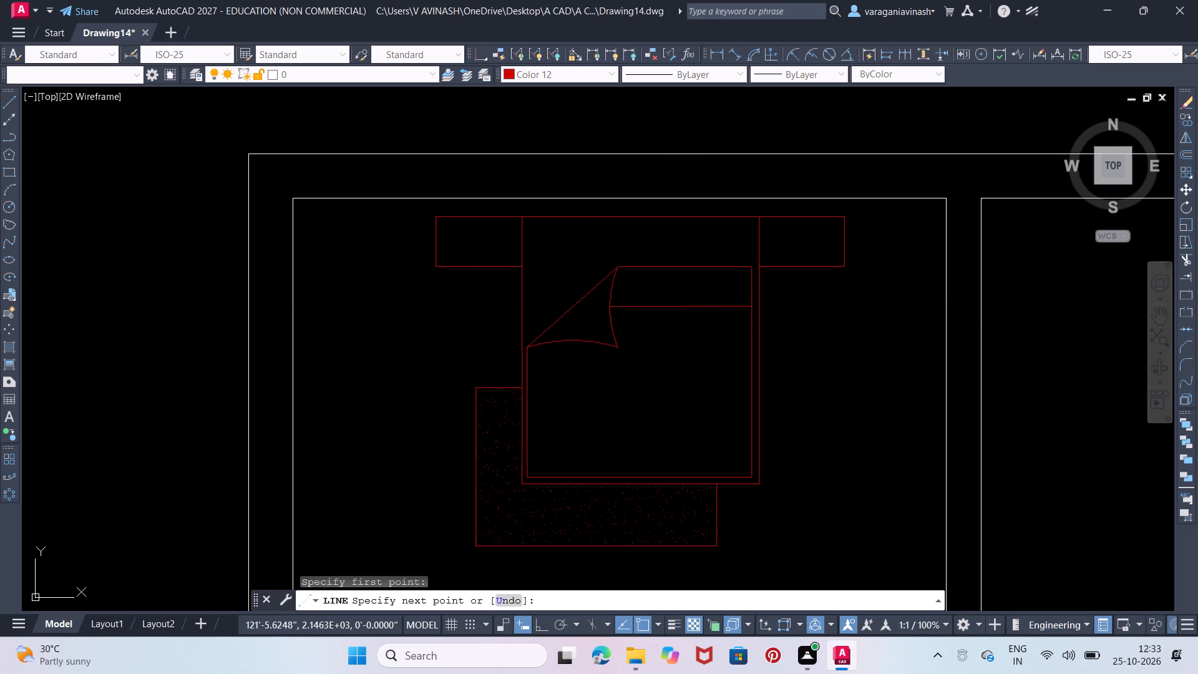
{"action": "key", "text": "Escape"}
{"action": "key", "text": "Escape"}
Draw a pillow rectangle about 1'-9.6" by 8.3" between the bed's head edge and the right part of the blanket's top edge.
{"action": "middle_click_drag", "start_coordinate": [732, 308], "coordinate": [711, 348]}
{"action": "middle_click_drag", "start_coordinate": [784, 258], "coordinate": [781, 320]}
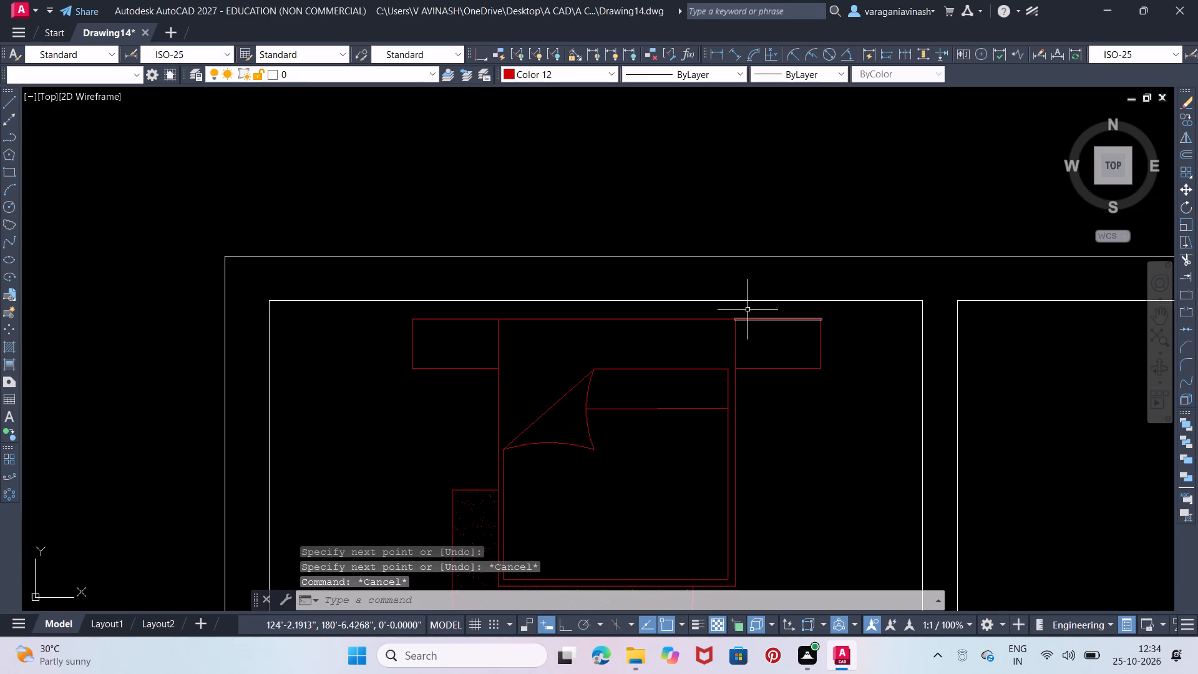
{"action": "scroll", "coordinate": [726, 294], "scroll_direction": "up", "scroll_amount": 1}
{"action": "middle_click_drag", "start_coordinate": [907, 366], "coordinate": [905, 364]}
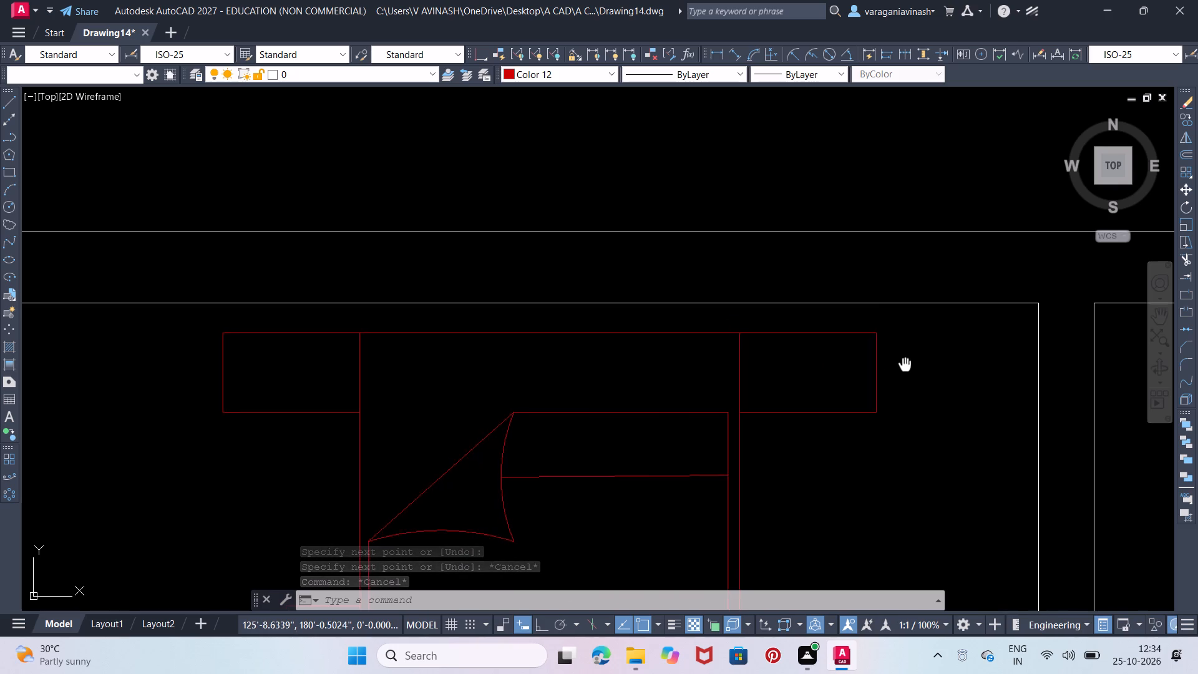
{"action": "middle_click_drag", "start_coordinate": [905, 364], "coordinate": [883, 349]}
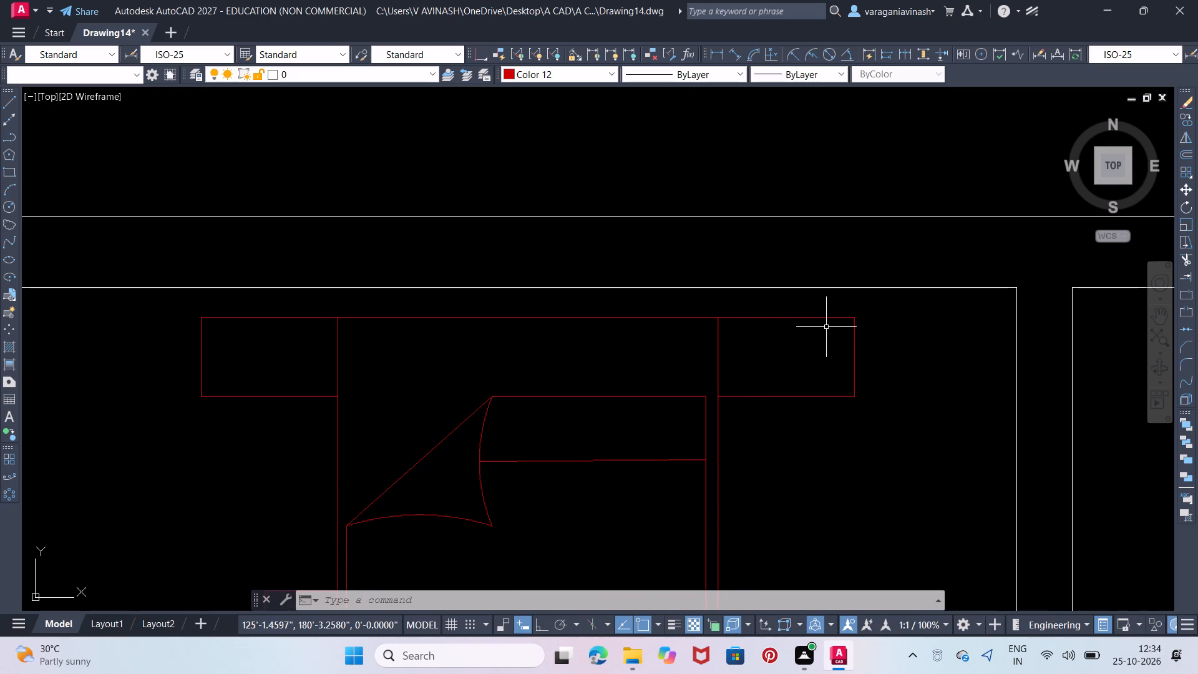
{"action": "middle_click", "coordinate": [801, 312]}
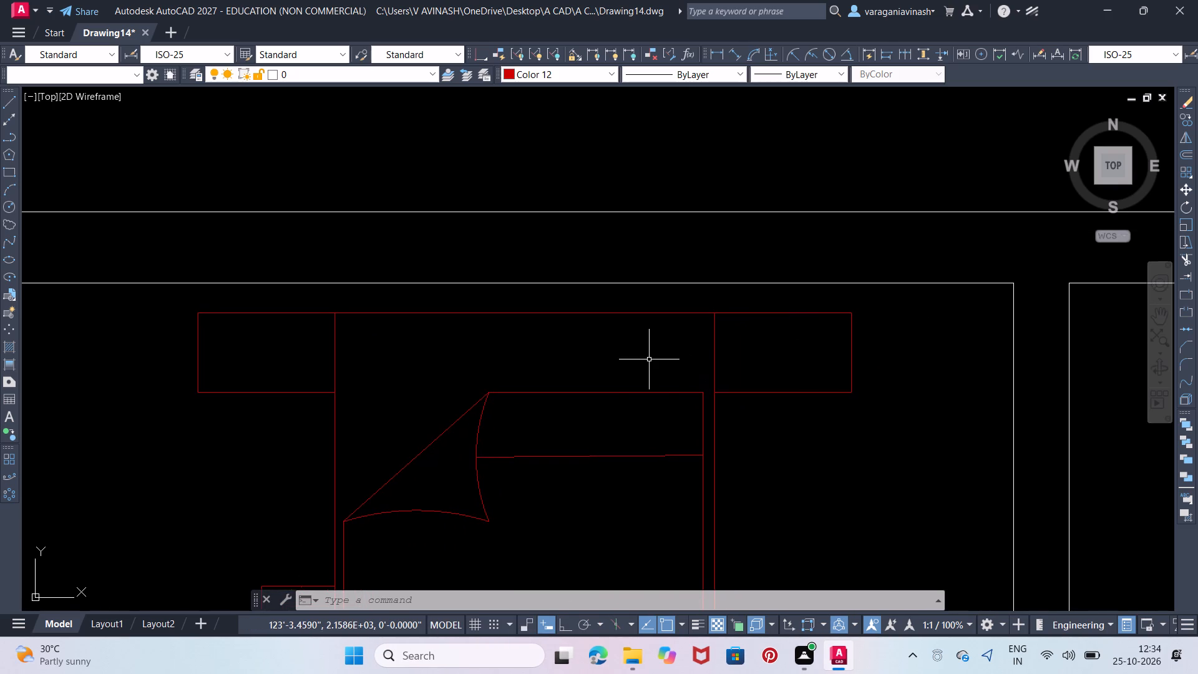
{"action": "scroll", "coordinate": [649, 359], "scroll_direction": "up", "scroll_amount": 1}
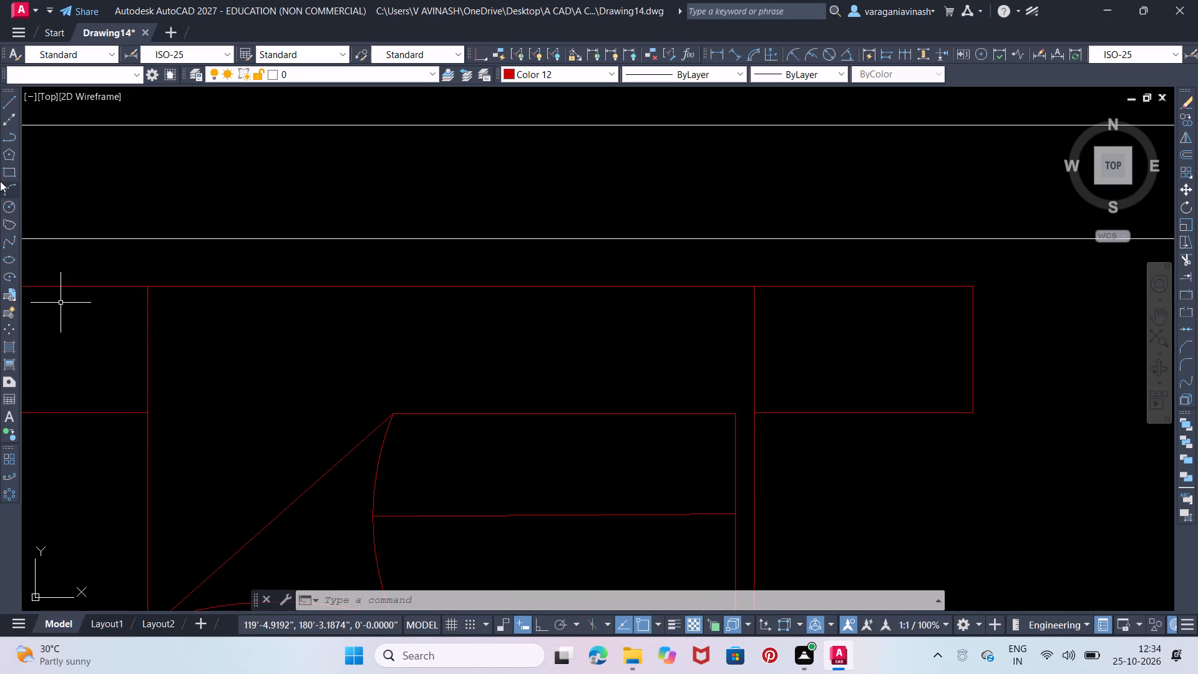
{"action": "left_click", "coordinate": [12, 170]}
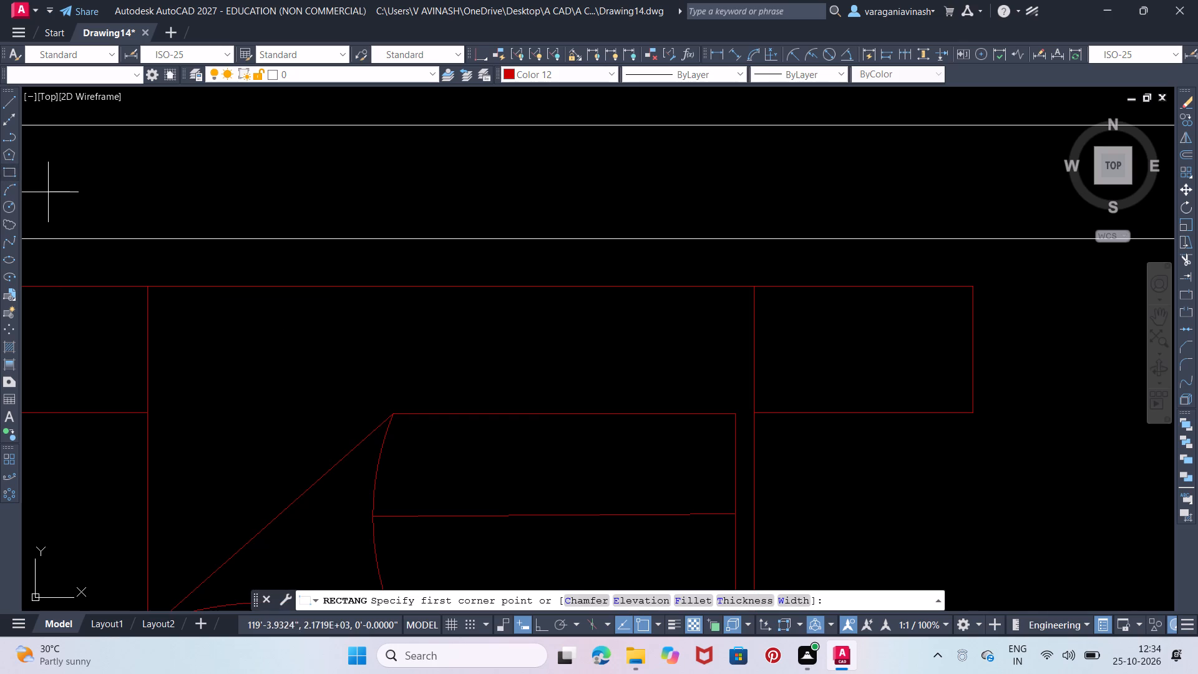
{"action": "left_click", "coordinate": [733, 403]}
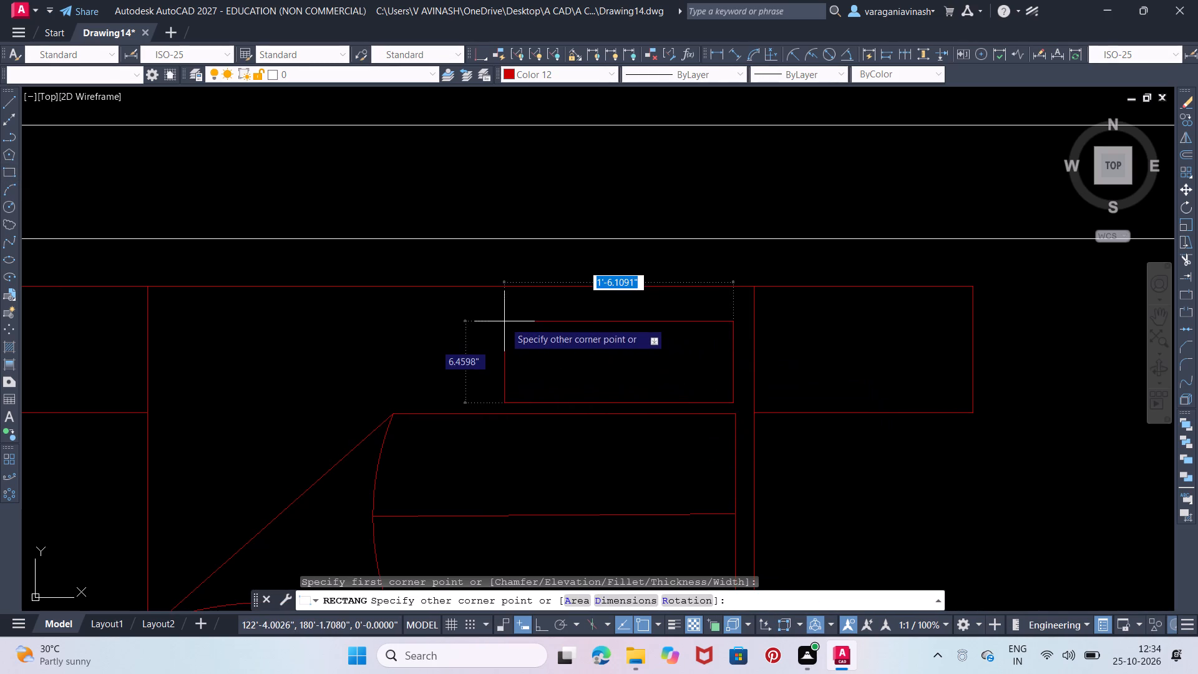
{"action": "left_click", "coordinate": [460, 298]}
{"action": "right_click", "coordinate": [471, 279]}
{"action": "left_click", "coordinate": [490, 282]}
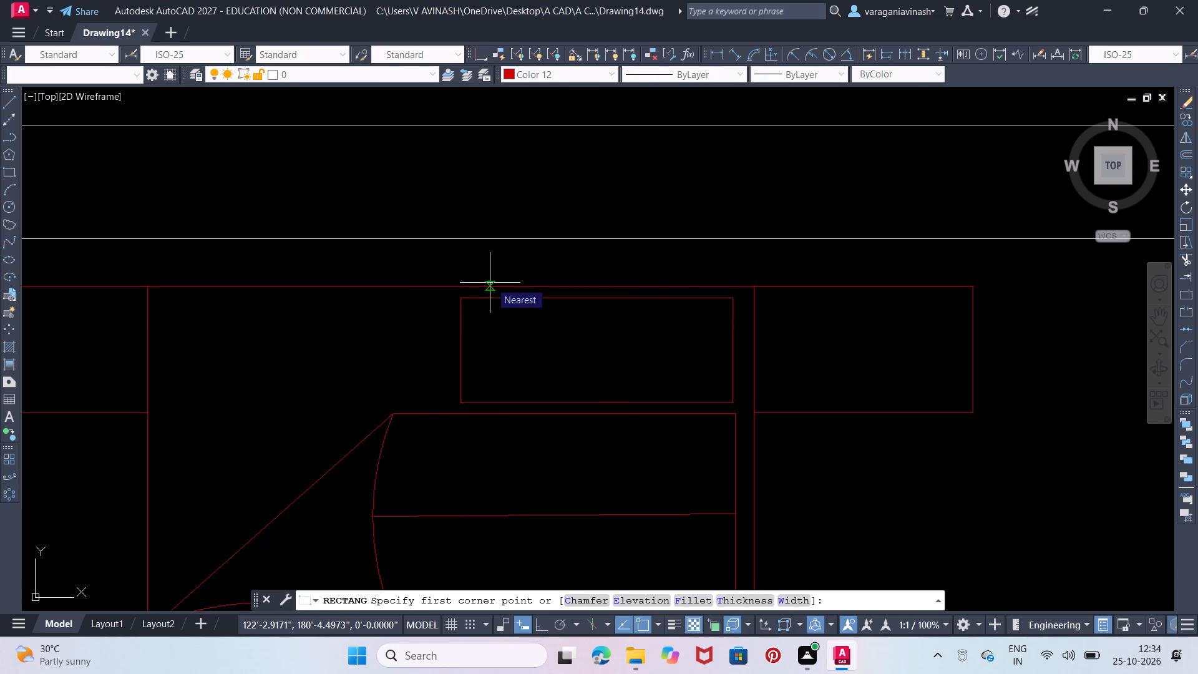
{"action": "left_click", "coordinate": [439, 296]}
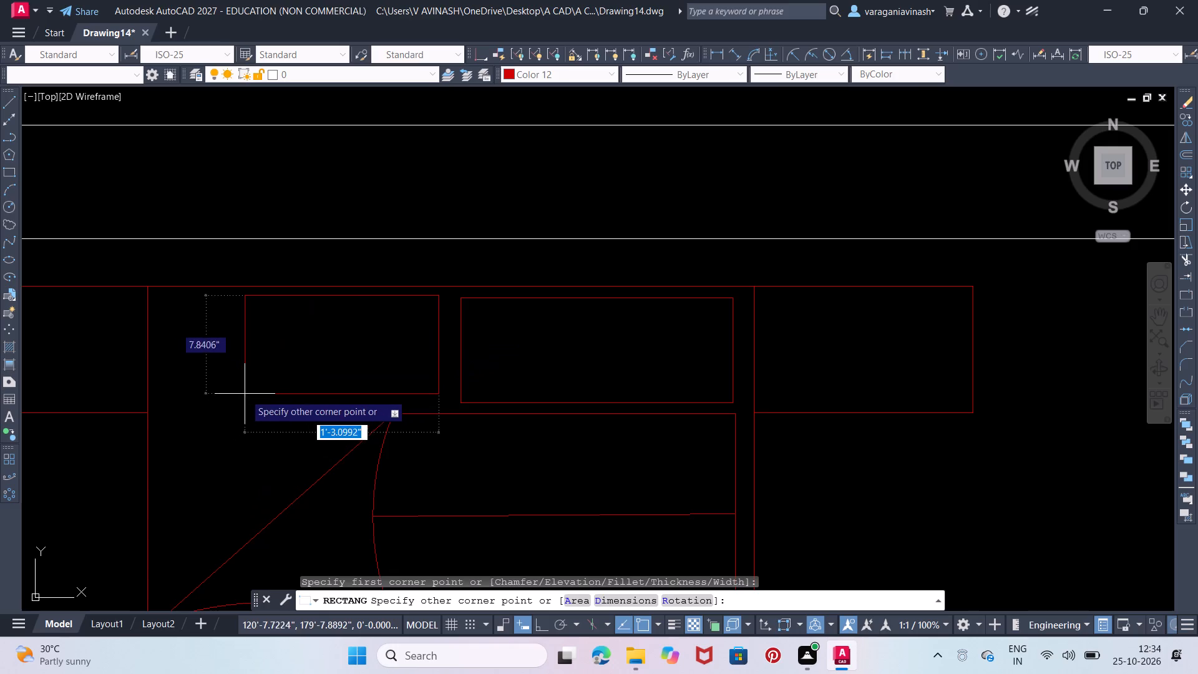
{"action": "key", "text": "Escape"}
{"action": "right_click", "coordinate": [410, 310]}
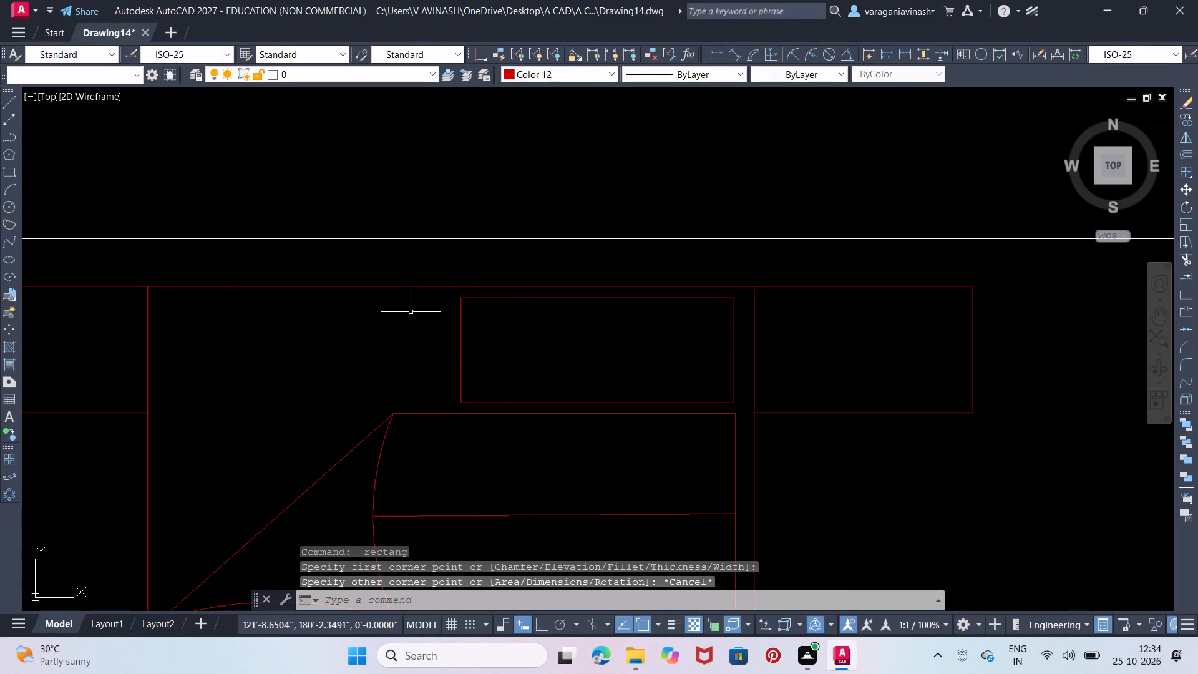
Draw a second pillow rectangle, about 1'-9" by 8.4", left of the first pillow along the bed's head edge.
{"action": "left_click", "coordinate": [416, 313]}
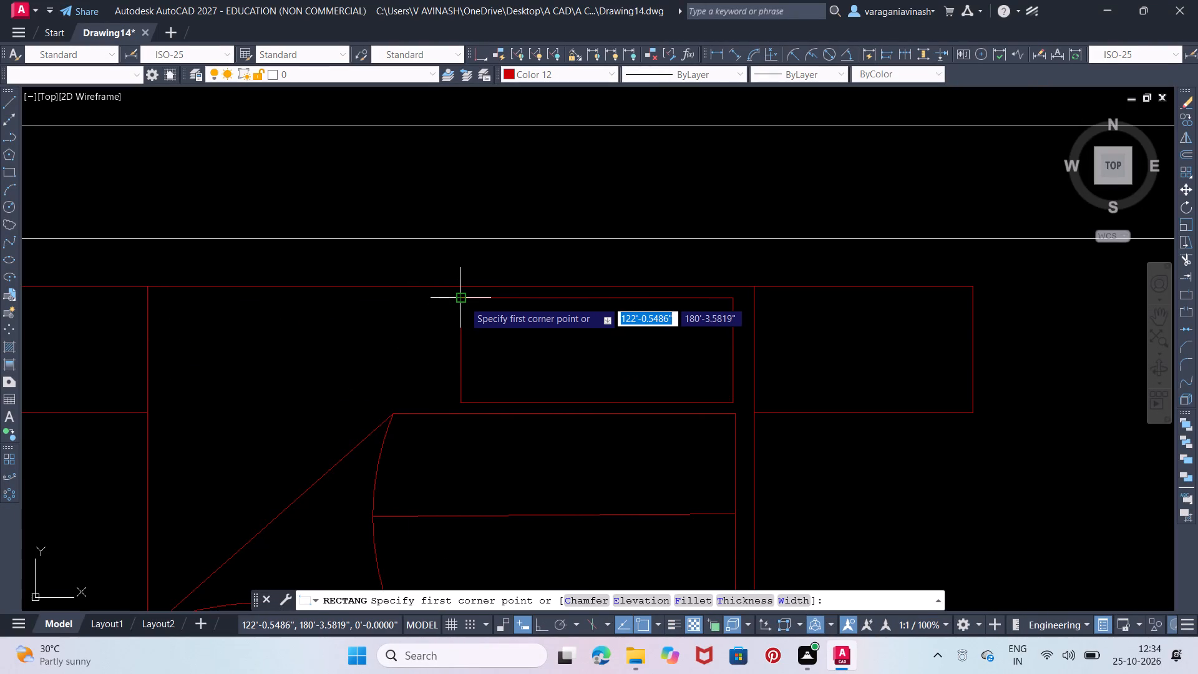
{"action": "left_click", "coordinate": [429, 297]}
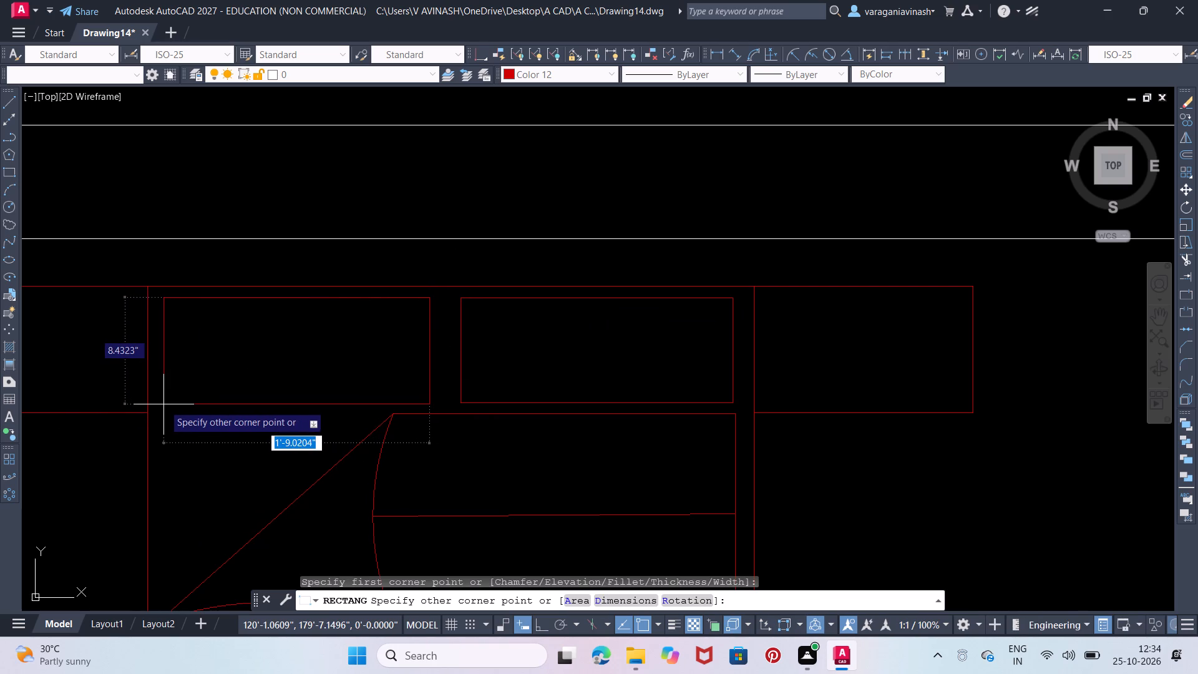
{"action": "left_click", "coordinate": [162, 404]}
{"action": "key", "text": "Escape"}
{"action": "key", "text": "Escape"}
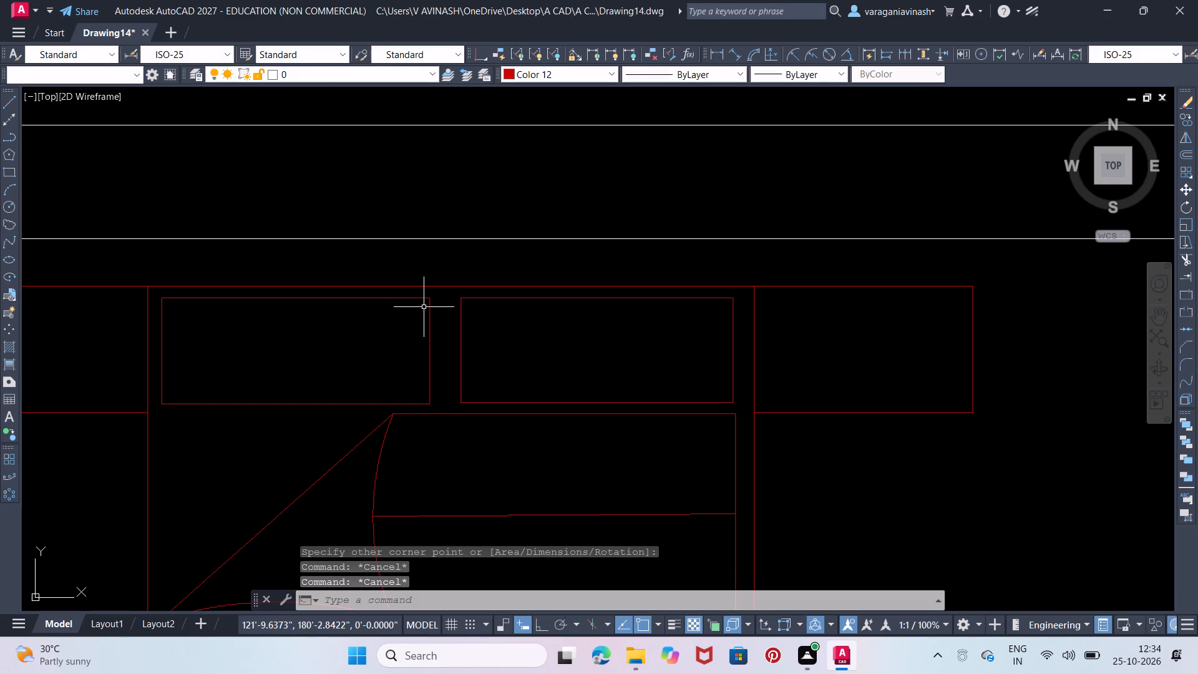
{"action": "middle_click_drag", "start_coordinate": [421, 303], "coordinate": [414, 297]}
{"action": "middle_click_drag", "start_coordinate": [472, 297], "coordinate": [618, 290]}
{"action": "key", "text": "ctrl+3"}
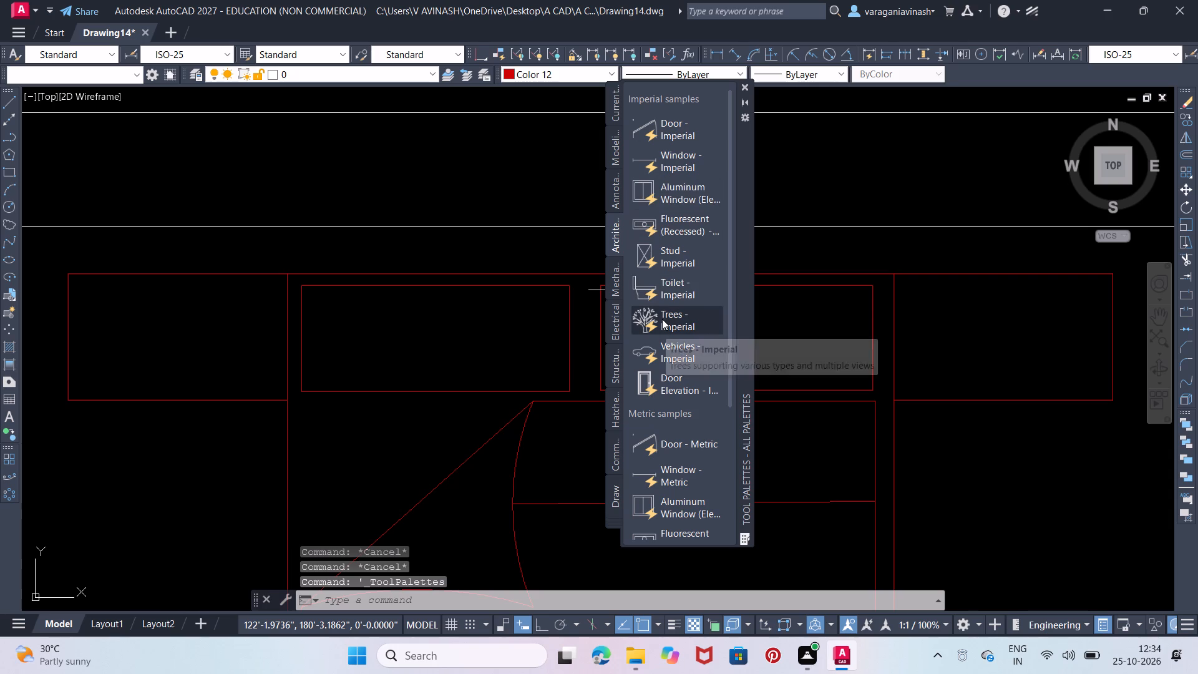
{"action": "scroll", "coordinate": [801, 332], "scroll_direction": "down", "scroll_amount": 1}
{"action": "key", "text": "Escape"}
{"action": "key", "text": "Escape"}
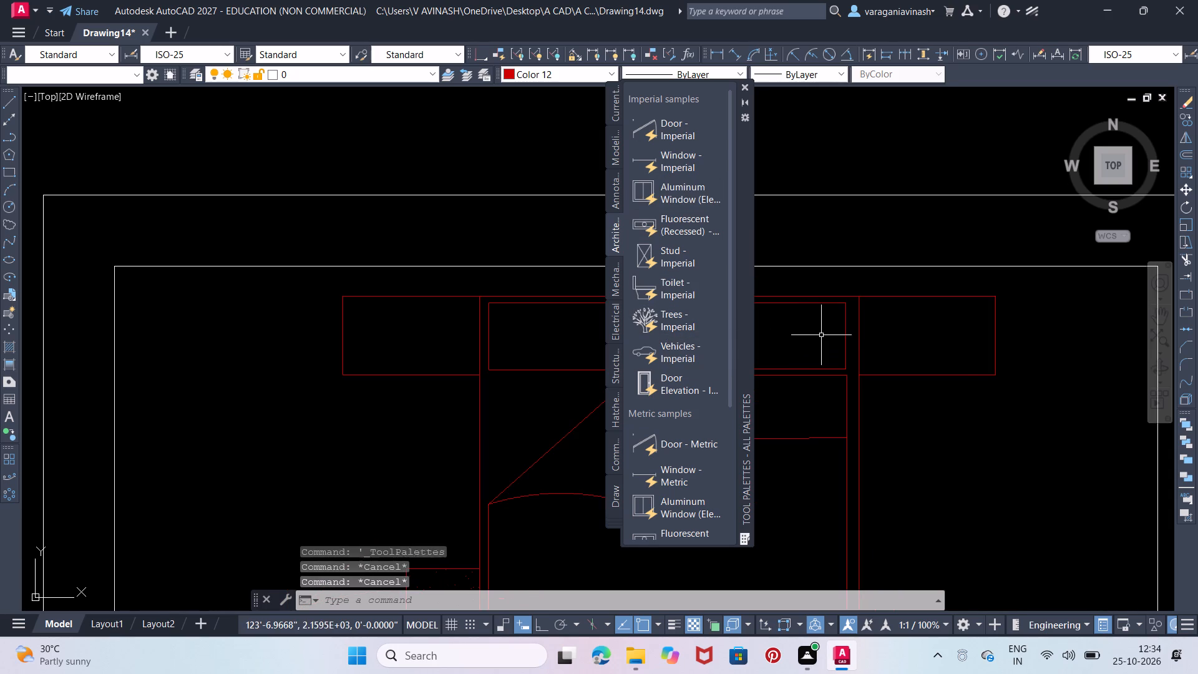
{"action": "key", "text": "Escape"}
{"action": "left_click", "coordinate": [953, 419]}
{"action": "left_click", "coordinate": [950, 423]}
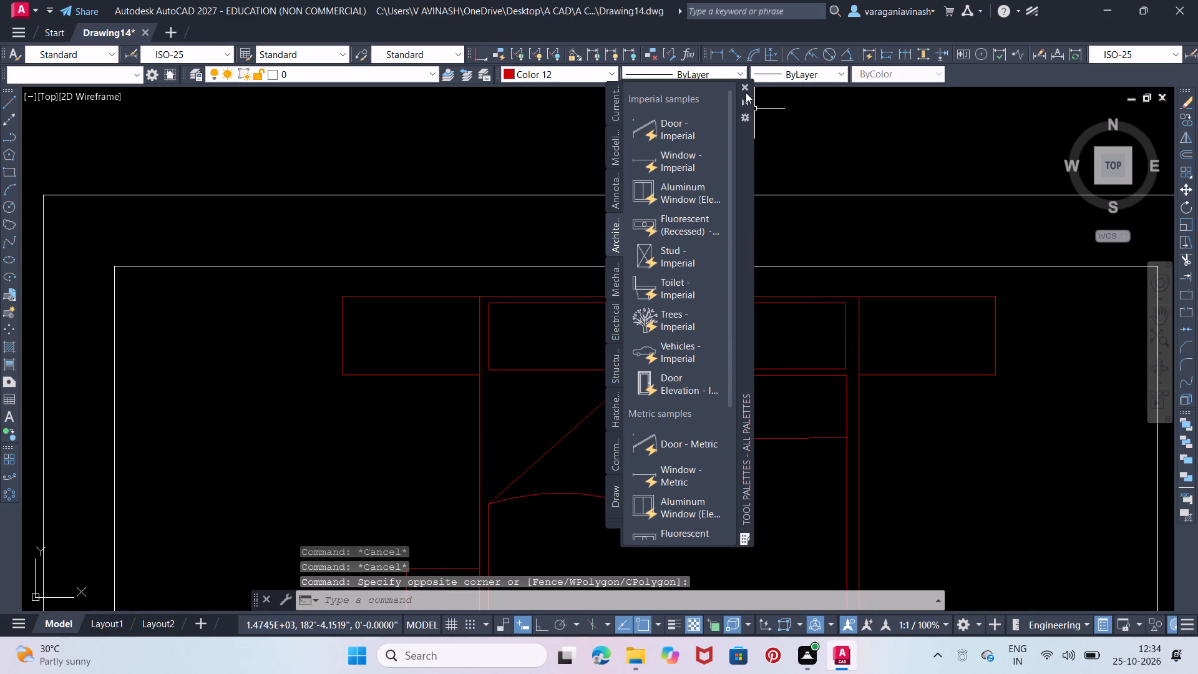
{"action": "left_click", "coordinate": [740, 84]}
Copy the round red plant from the centre of the dining table and paste it onto the bed's right side table.
{"action": "scroll", "coordinate": [815, 227], "scroll_direction": "down", "scroll_amount": 3}
{"action": "middle_click_drag", "start_coordinate": [871, 286], "coordinate": [868, 285]}
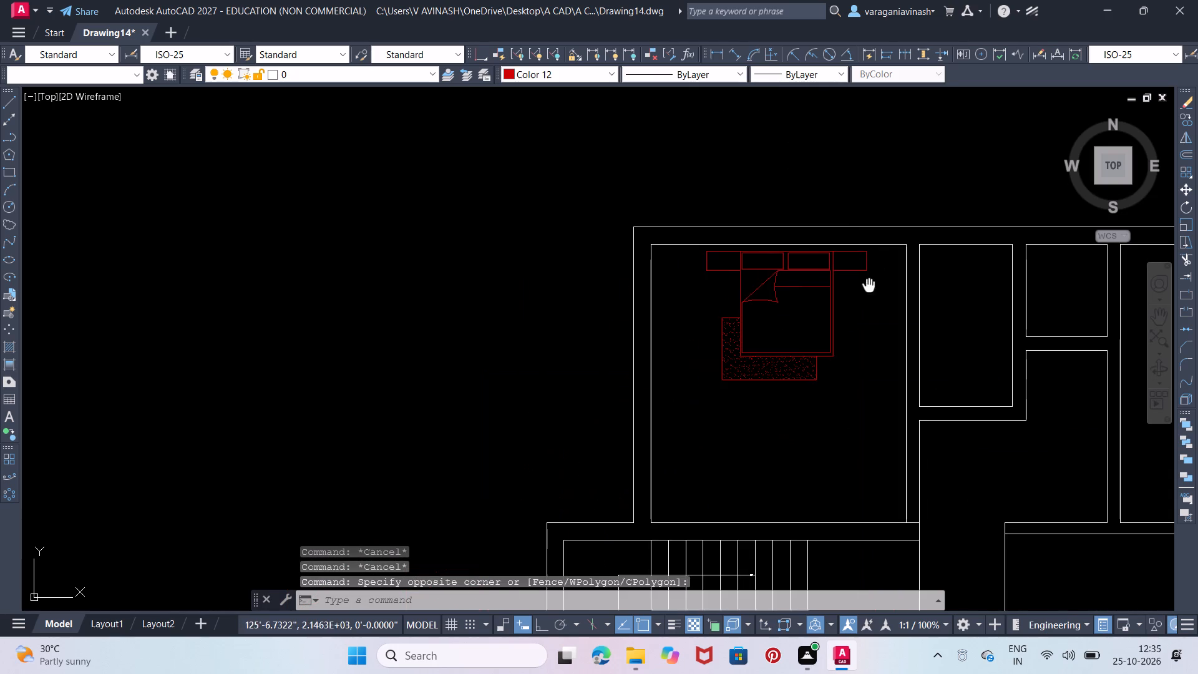
{"action": "middle_click_drag", "start_coordinate": [868, 285], "coordinate": [812, 231]}
{"action": "scroll", "coordinate": [776, 227], "scroll_direction": "down", "scroll_amount": 1}
{"action": "middle_click_drag", "start_coordinate": [842, 379], "coordinate": [691, 248]}
{"action": "scroll", "coordinate": [690, 379], "scroll_direction": "up", "scroll_amount": 5}
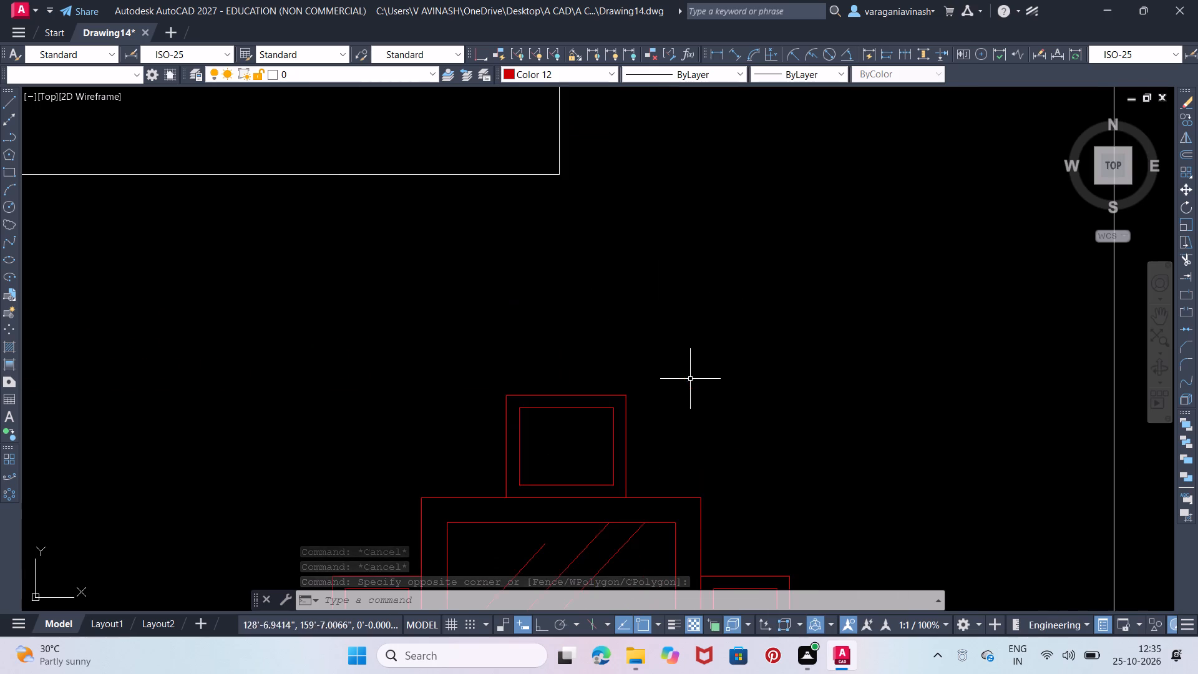
{"action": "middle_click_drag", "start_coordinate": [705, 490], "coordinate": [621, 147]}
{"action": "left_click", "coordinate": [489, 372]}
{"action": "left_click", "coordinate": [479, 412]}
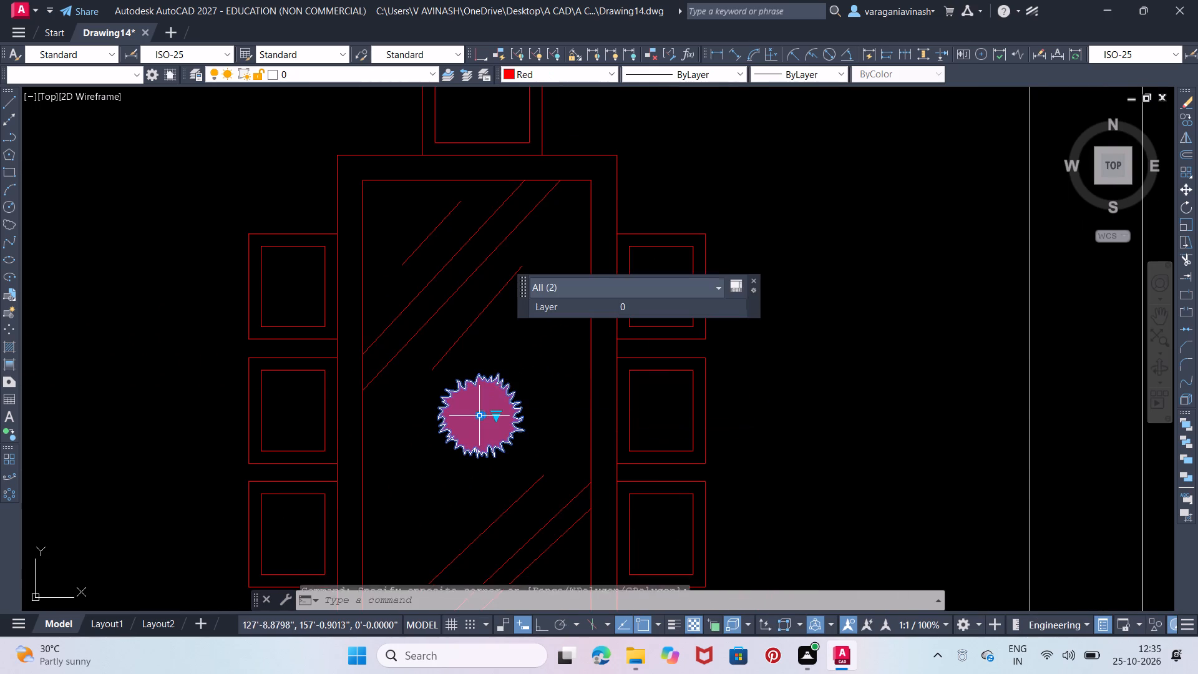
{"action": "right_click", "coordinate": [484, 386]}
{"action": "key", "text": "Escape"}
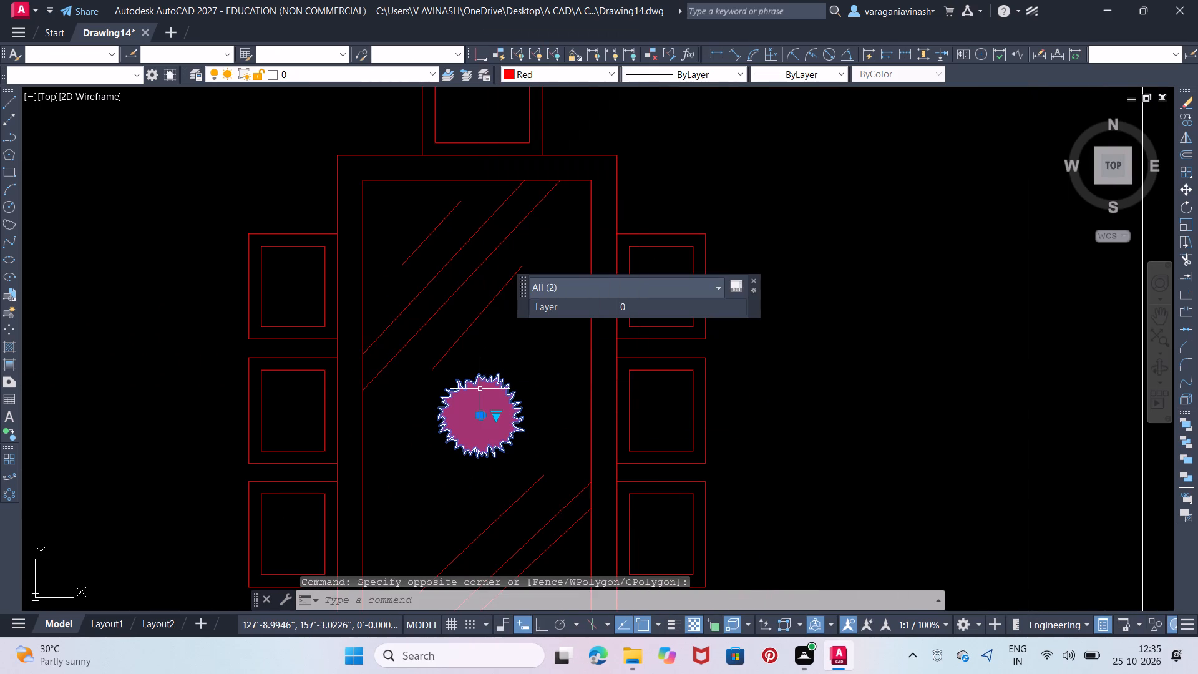
{"action": "key", "text": "ctrl+c"}
{"action": "key", "text": "ctrl+v"}
{"action": "scroll", "coordinate": [475, 369], "scroll_direction": "down", "scroll_amount": 2}
{"action": "middle_click_drag", "start_coordinate": [459, 336], "coordinate": [527, 588]}
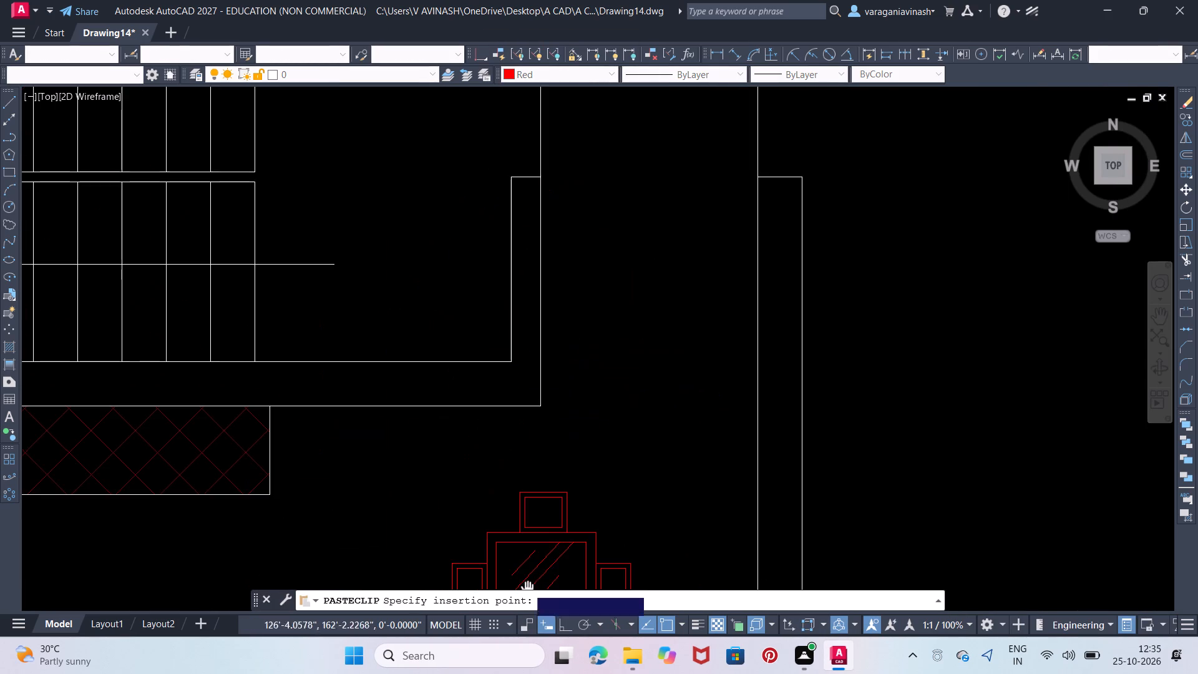
{"action": "middle_click_drag", "start_coordinate": [384, 154], "coordinate": [490, 559]}
{"action": "middle_click_drag", "start_coordinate": [392, 190], "coordinate": [465, 515]}
{"action": "middle_click_drag", "start_coordinate": [425, 230], "coordinate": [475, 504]}
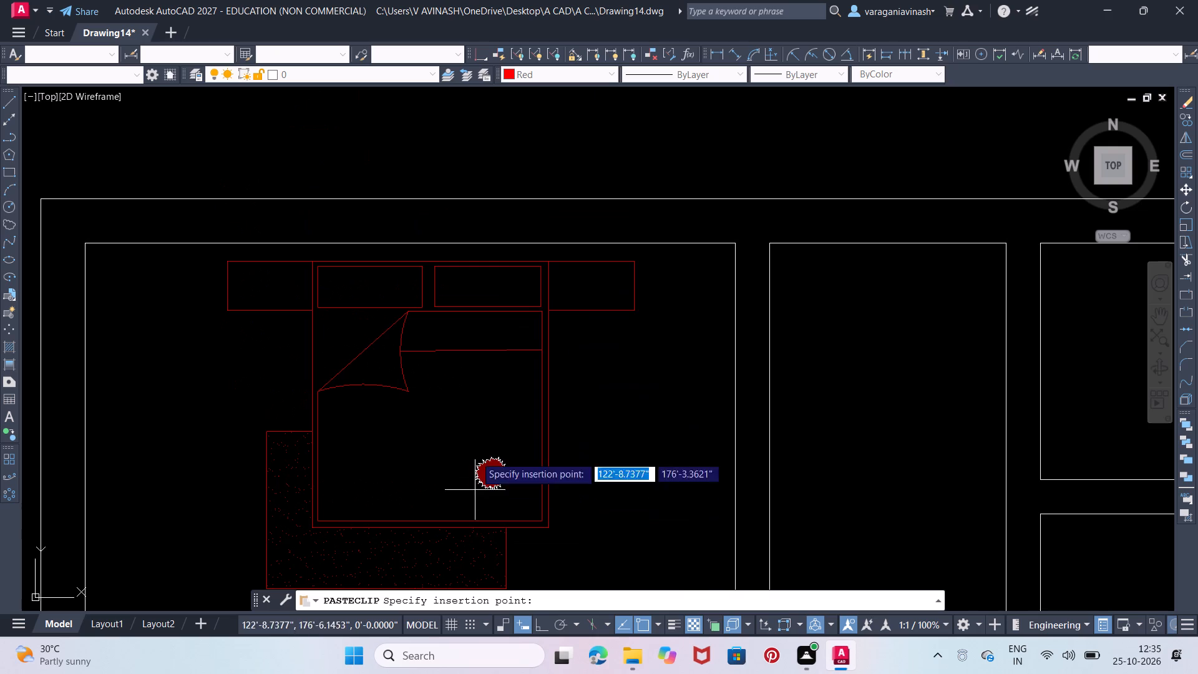
{"action": "scroll", "coordinate": [508, 295], "scroll_direction": "up", "scroll_amount": 3}
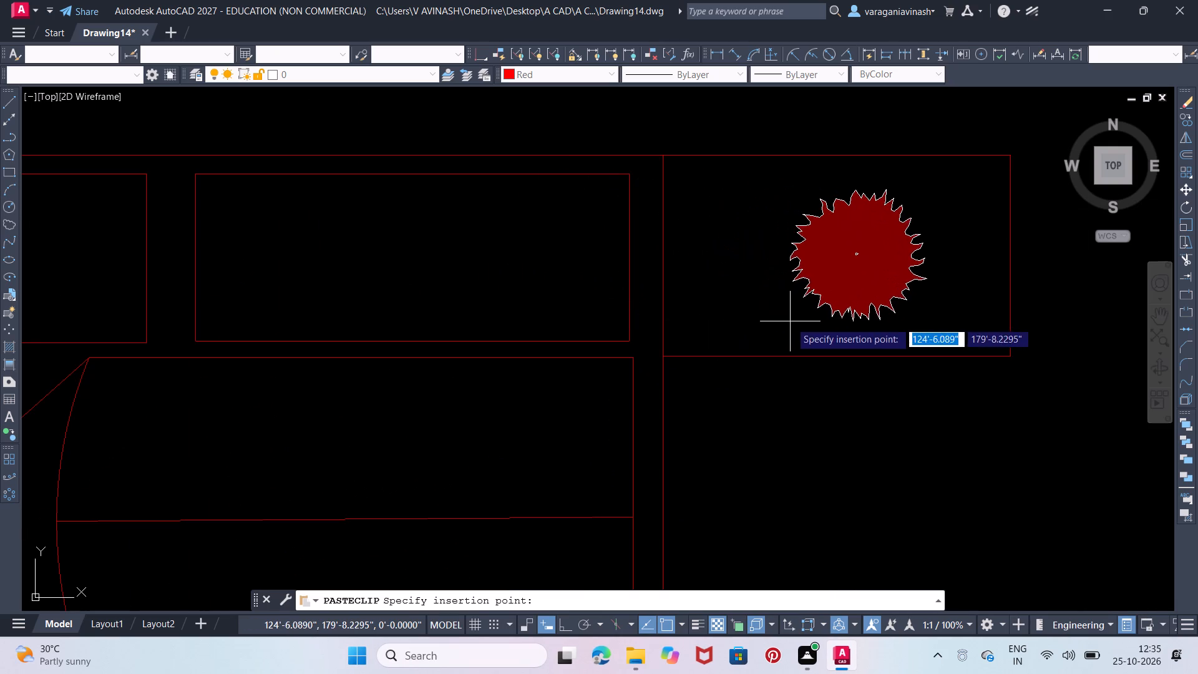
{"action": "left_click", "coordinate": [790, 321]}
Copy the plant on the right side table across to the left pillow.
{"action": "left_click", "coordinate": [920, 204]}
{"action": "left_click", "coordinate": [844, 281]}
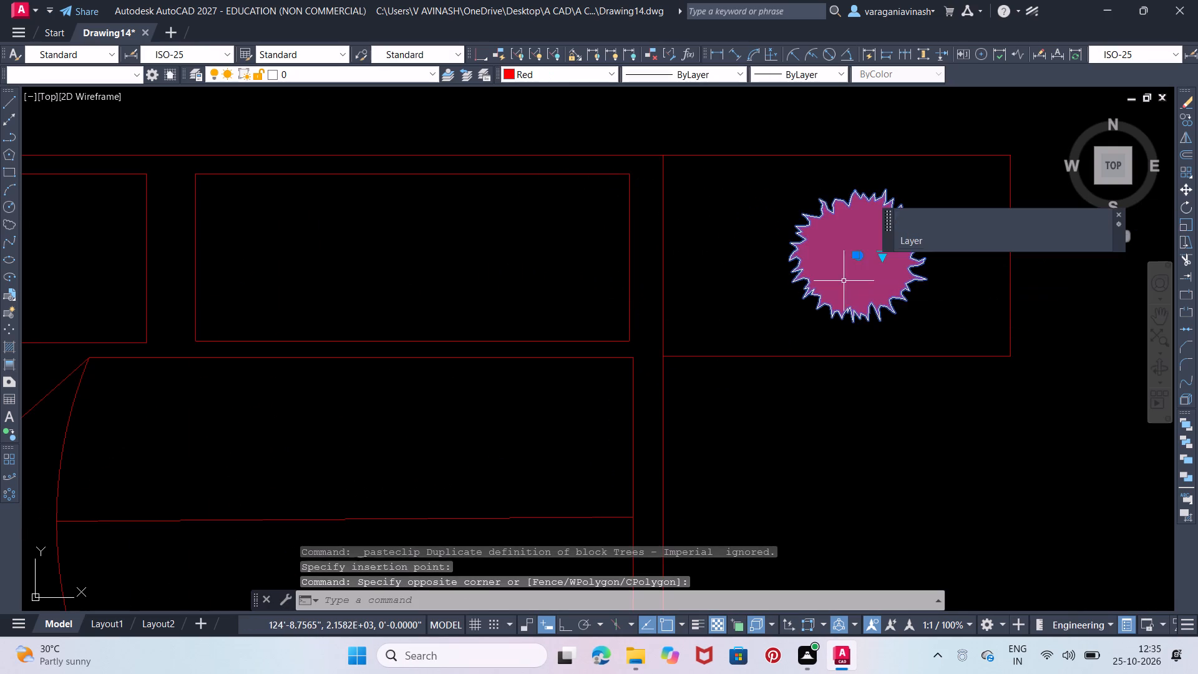
{"action": "middle_click_drag", "start_coordinate": [607, 253], "coordinate": [767, 273]}
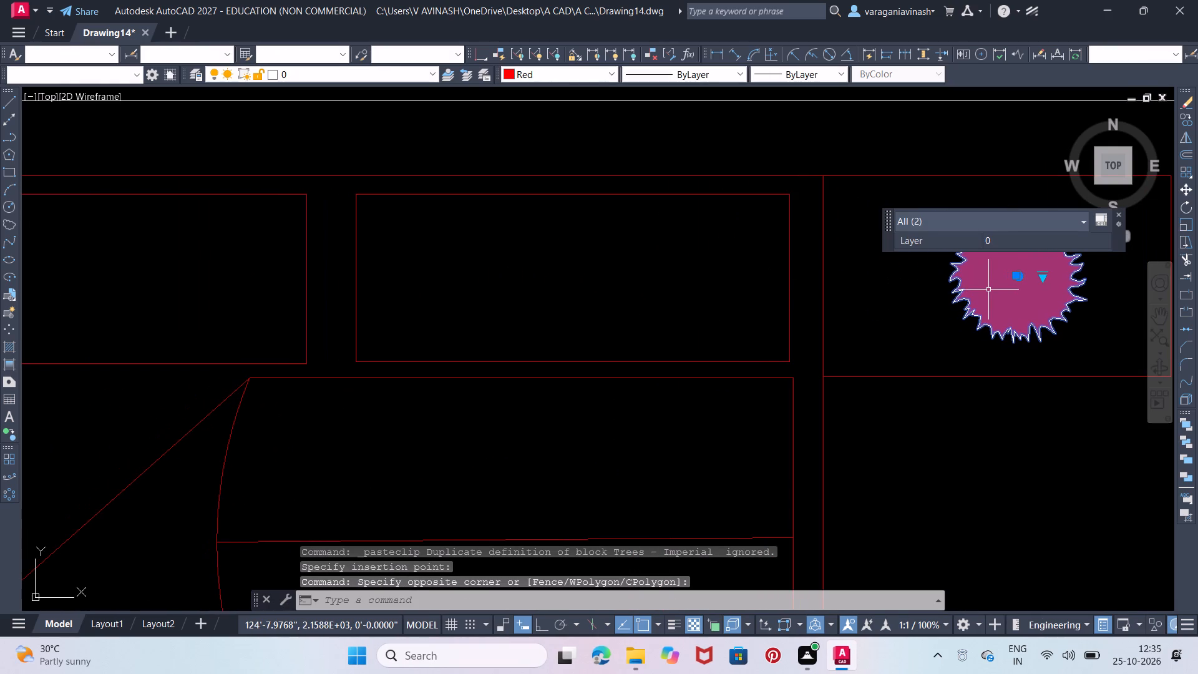
{"action": "right_click_drag", "start_coordinate": [988, 290], "coordinate": [93, 296]}
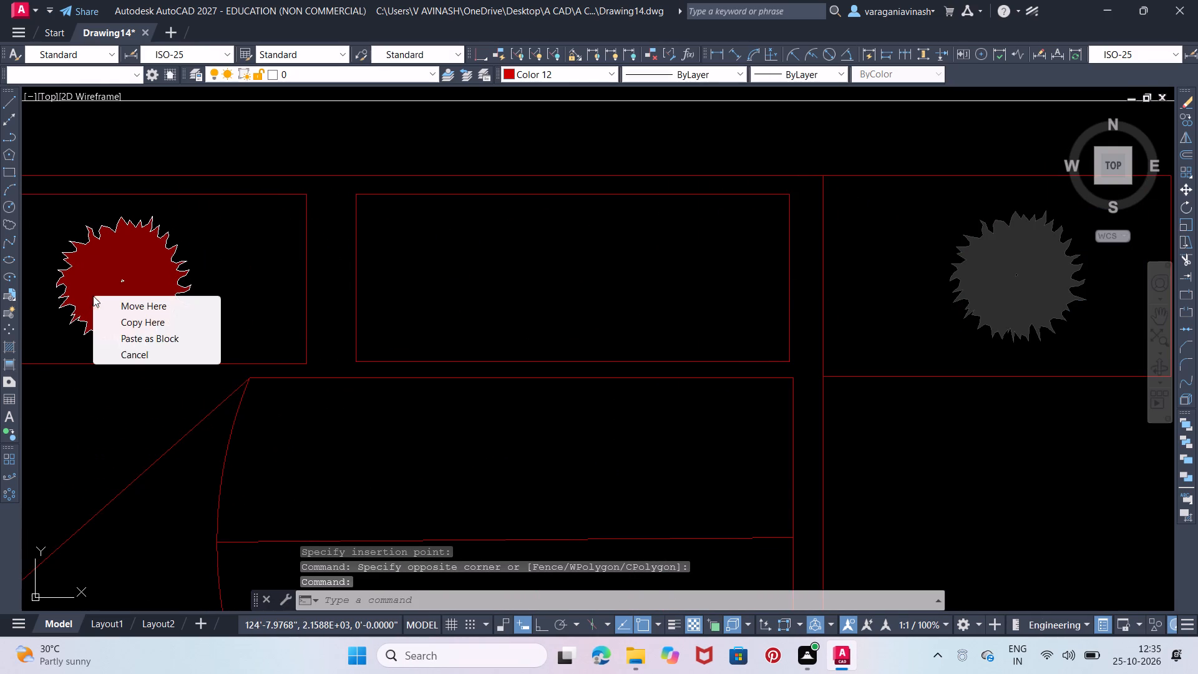
{"action": "left_click", "coordinate": [149, 324]}
Move the plant from the left pillow to the middle of the bed's left side table.
{"action": "scroll", "coordinate": [150, 324], "scroll_direction": "down", "scroll_amount": 1}
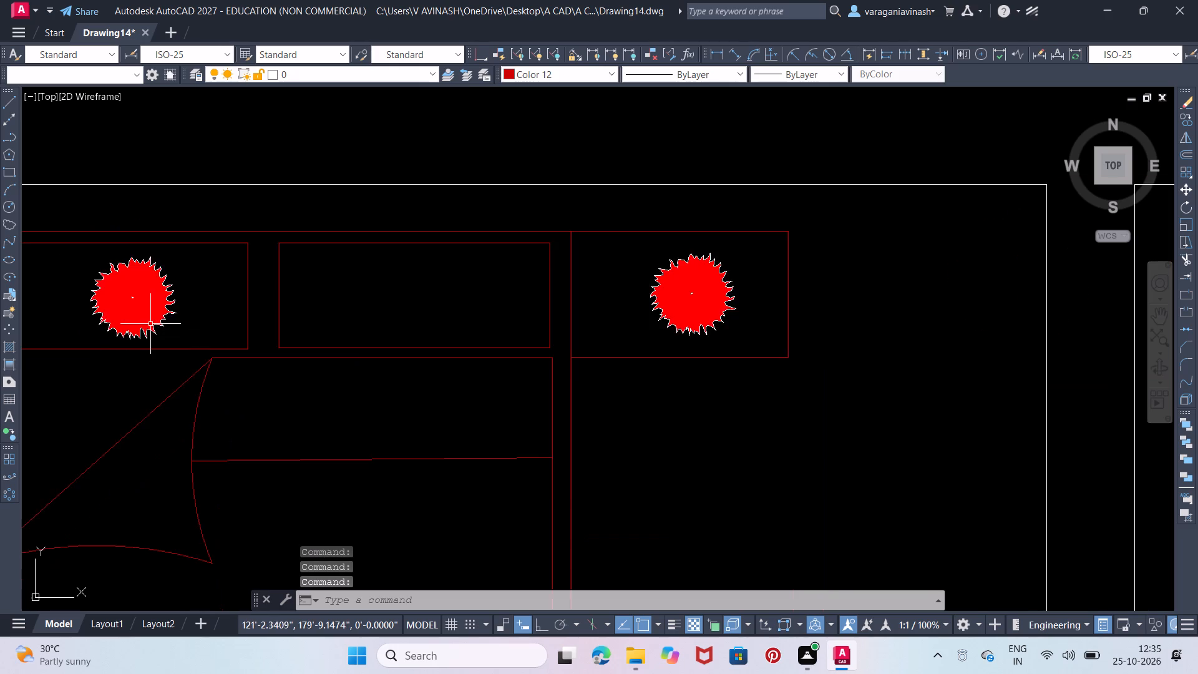
{"action": "scroll", "coordinate": [150, 324], "scroll_direction": "down", "scroll_amount": 1}
{"action": "middle_click_drag", "start_coordinate": [640, 348], "coordinate": [704, 333]}
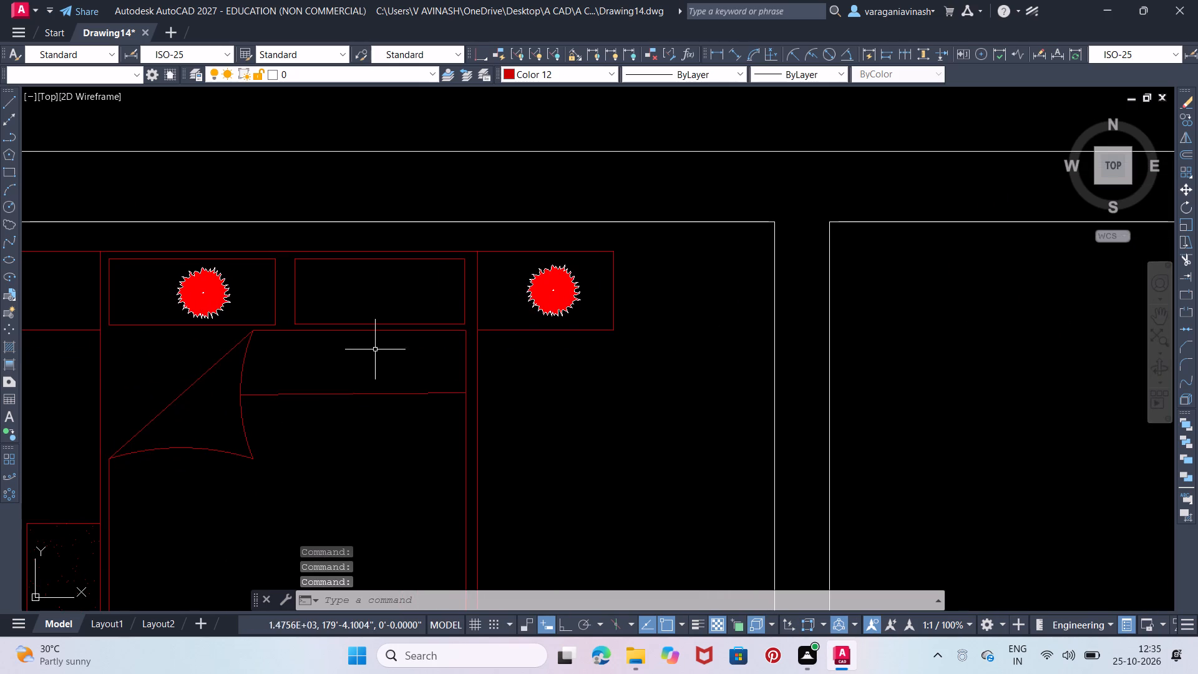
{"action": "middle_click_drag", "start_coordinate": [99, 351], "coordinate": [397, 363]}
{"action": "scroll", "coordinate": [430, 313], "scroll_direction": "up", "scroll_amount": 2}
{"action": "left_click", "coordinate": [688, 252]}
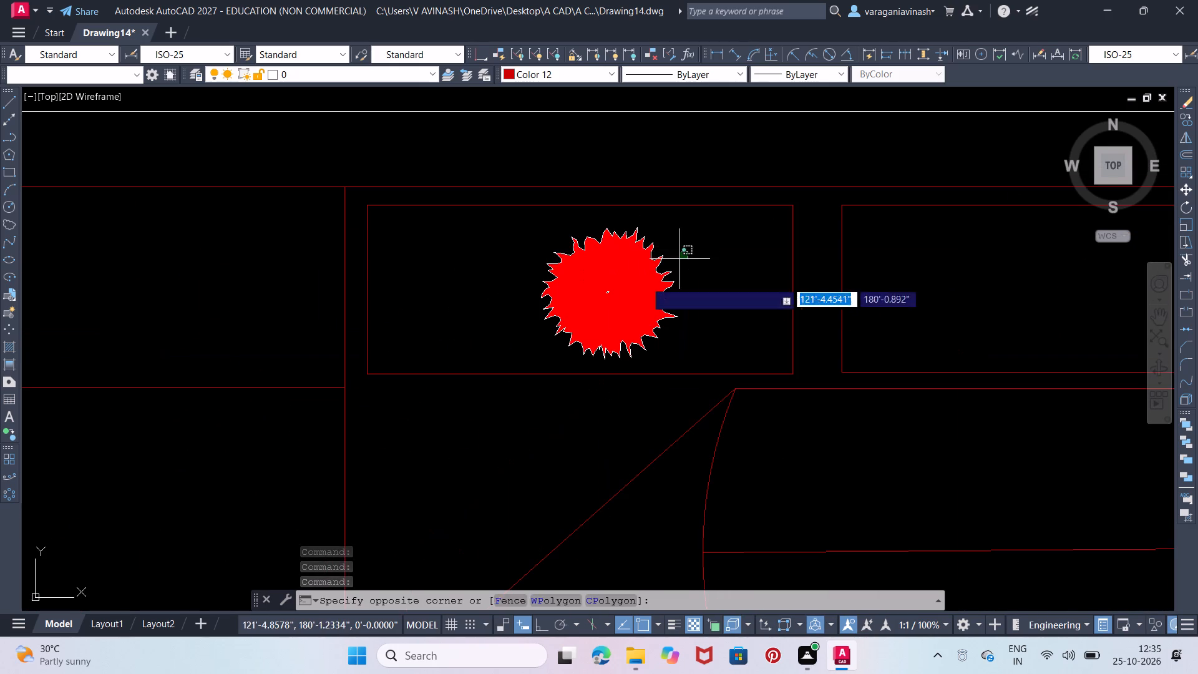
{"action": "left_click", "coordinate": [611, 298]}
{"action": "middle_click_drag", "start_coordinate": [417, 302], "coordinate": [571, 321]}
{"action": "right_click_drag", "start_coordinate": [717, 328], "coordinate": [185, 324]}
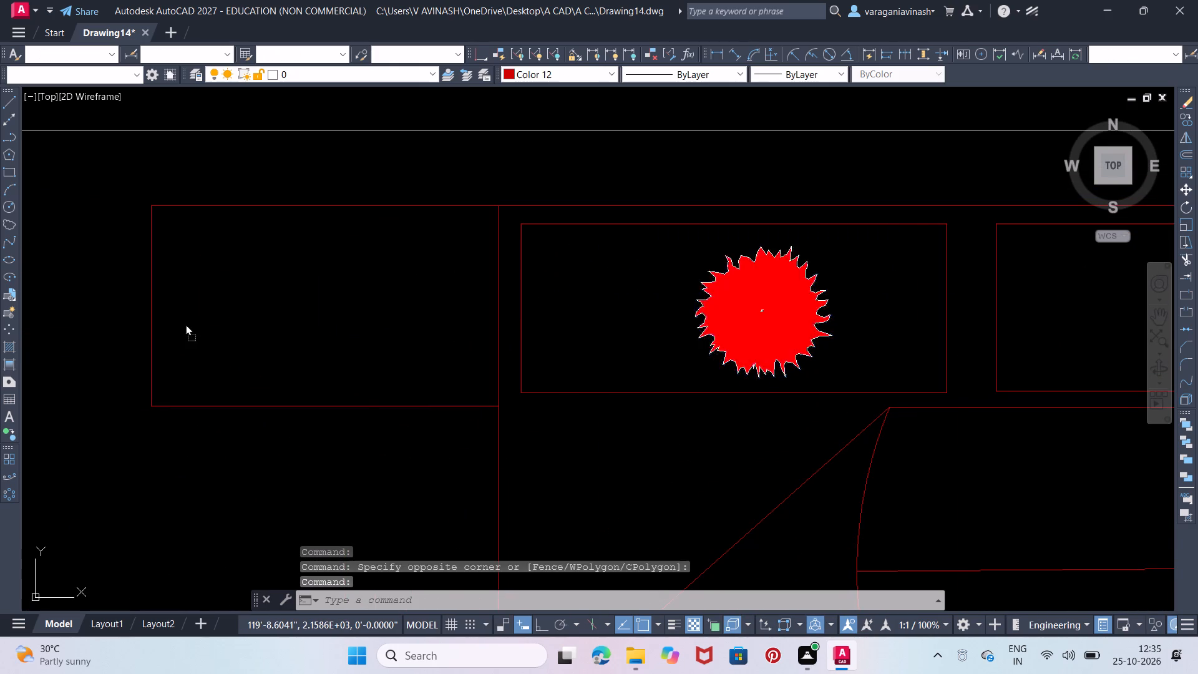
{"action": "right_click_drag", "start_coordinate": [185, 324], "coordinate": [279, 323]}
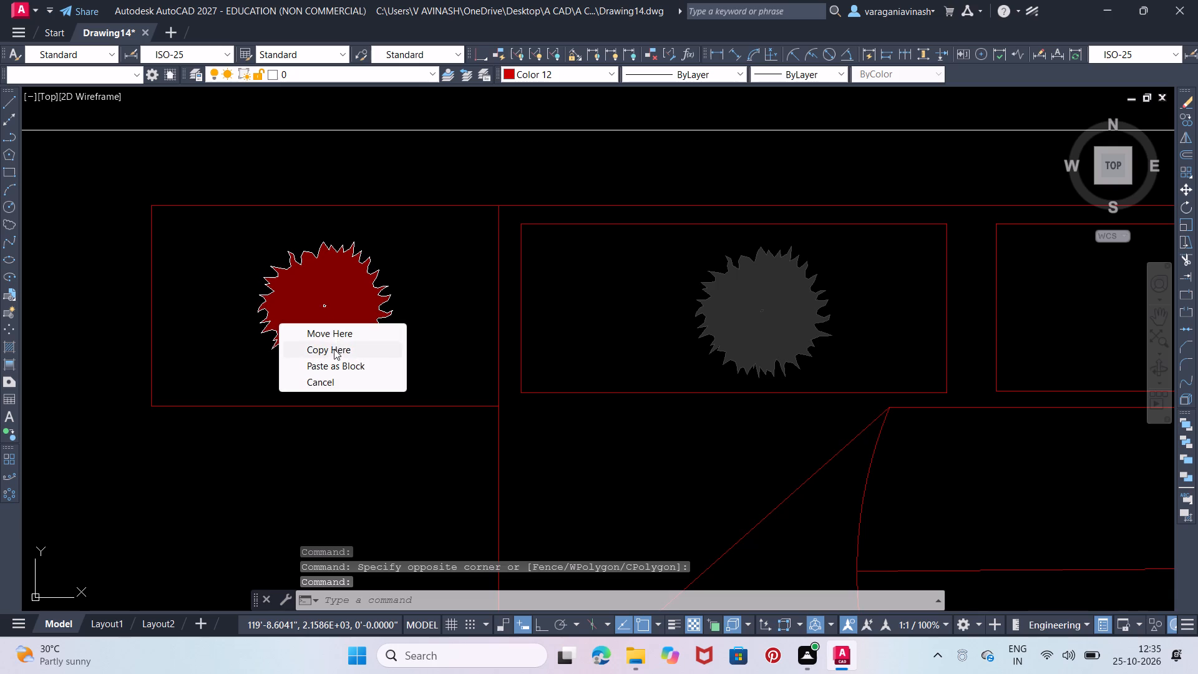
{"action": "left_click", "coordinate": [332, 333]}
Fillet the right pillow's upper-right corner with a radius of 1".
{"action": "scroll", "coordinate": [343, 329], "scroll_direction": "down", "scroll_amount": 4}
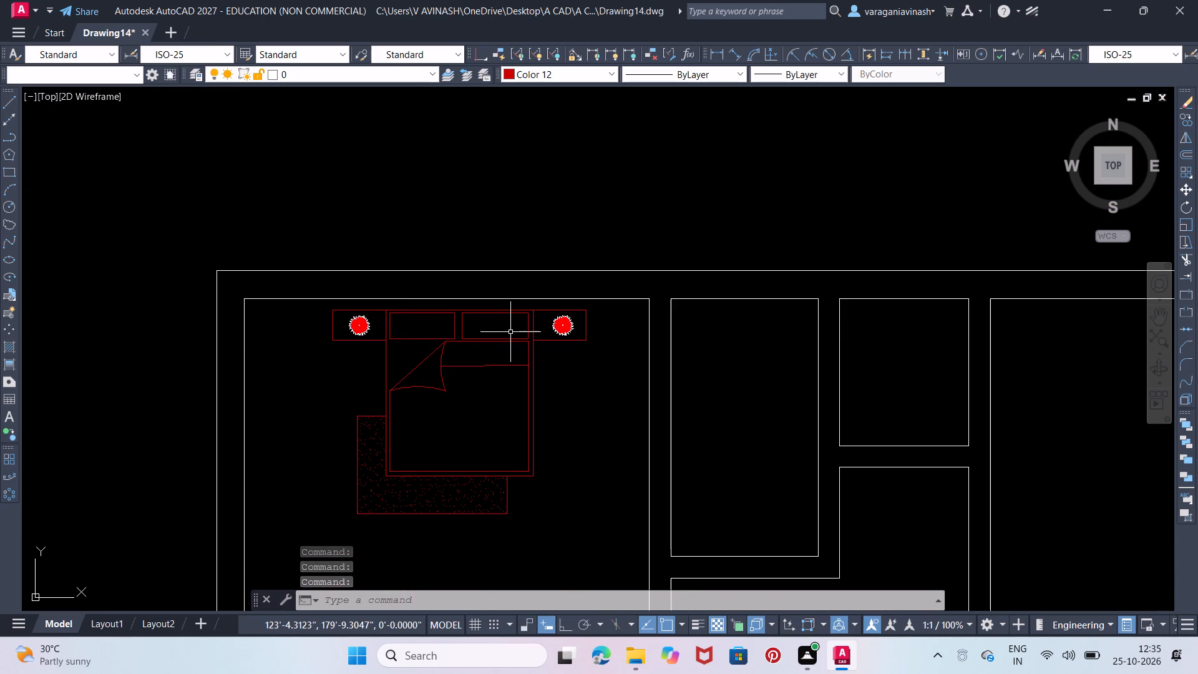
{"action": "scroll", "coordinate": [483, 328], "scroll_direction": "up", "scroll_amount": 3}
{"action": "middle_click_drag", "start_coordinate": [483, 328], "coordinate": [513, 331]}
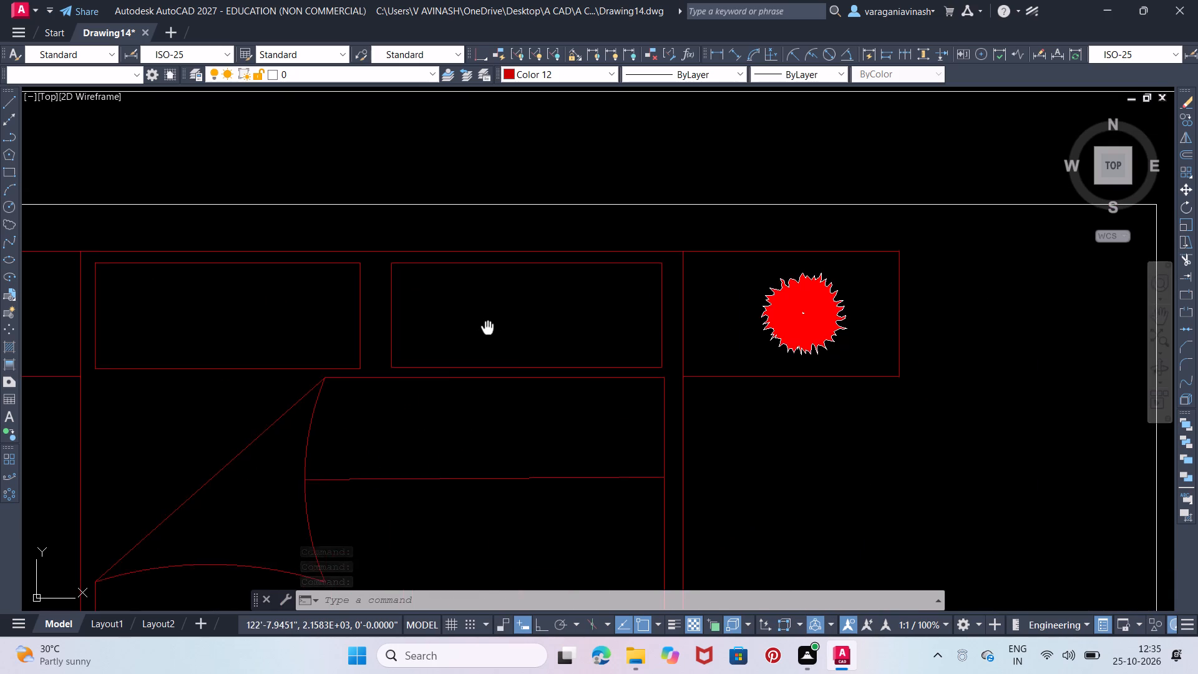
{"action": "middle_click_drag", "start_coordinate": [513, 331], "coordinate": [614, 333]}
{"action": "key", "text": "Escape"}
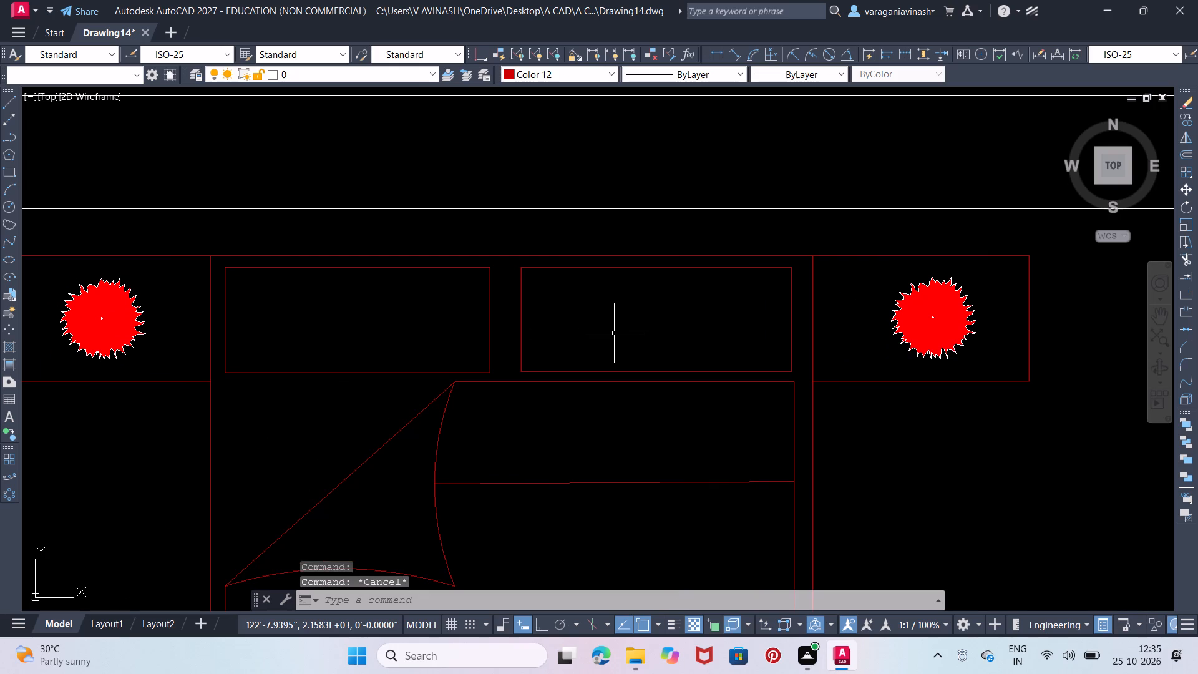
{"action": "key", "text": "f"}
{"action": "key", "text": "i"}
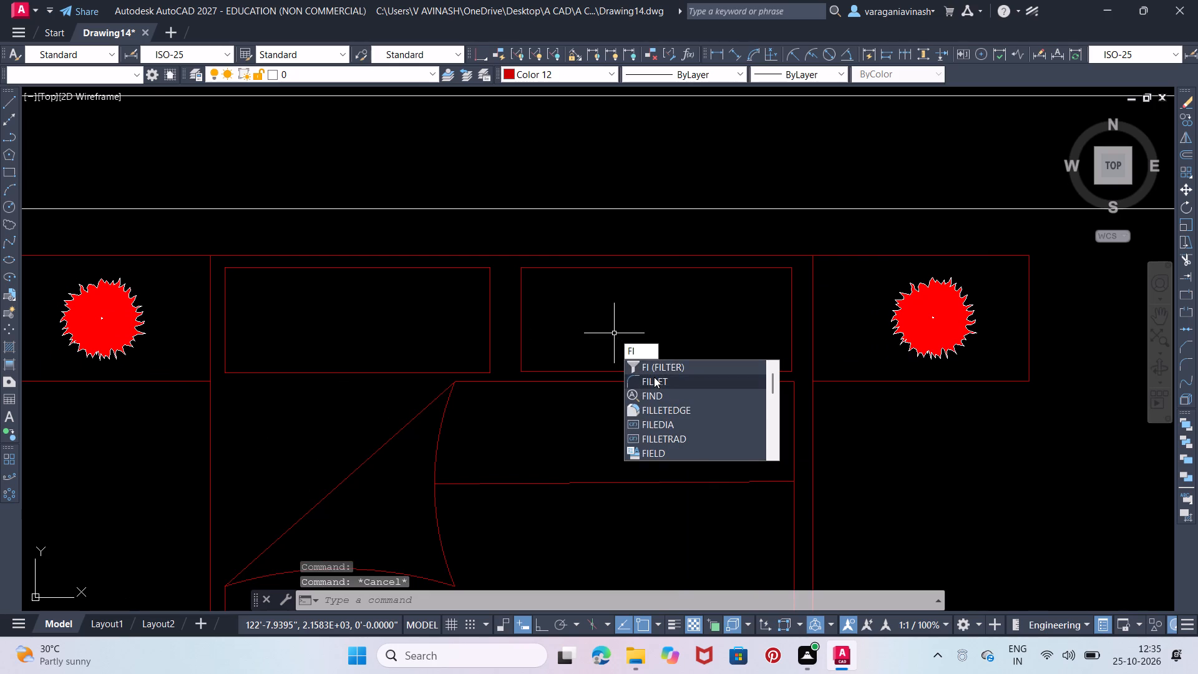
{"action": "left_click", "coordinate": [654, 377]}
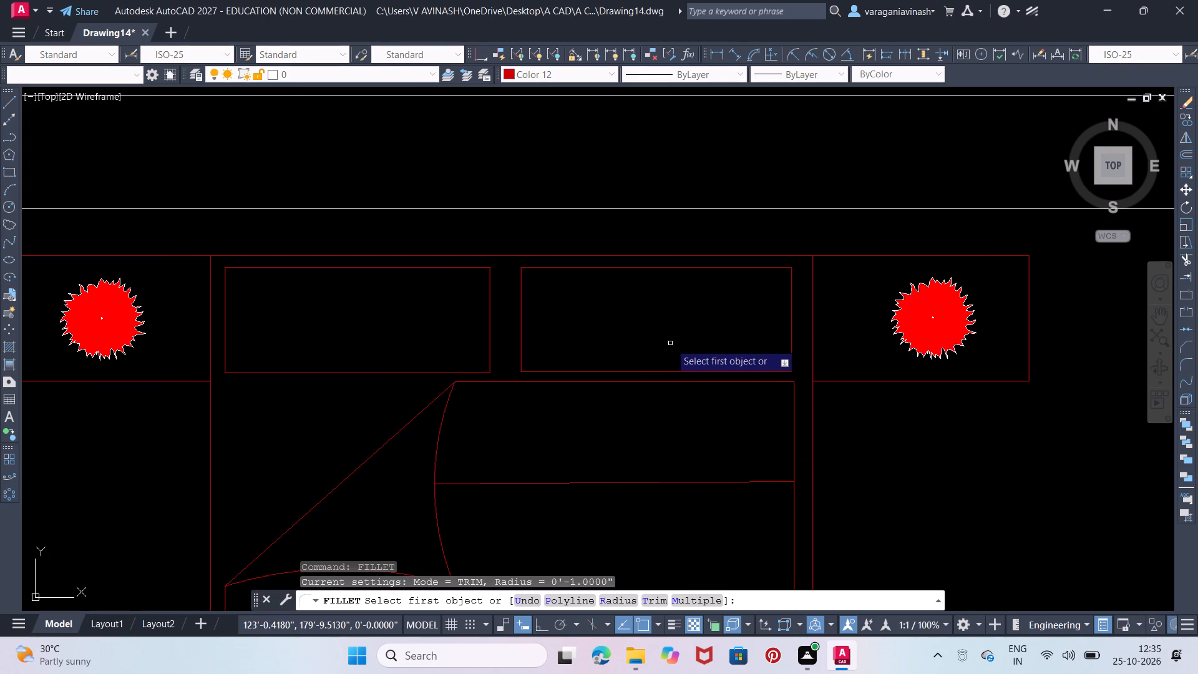
{"action": "key", "text": "r"}
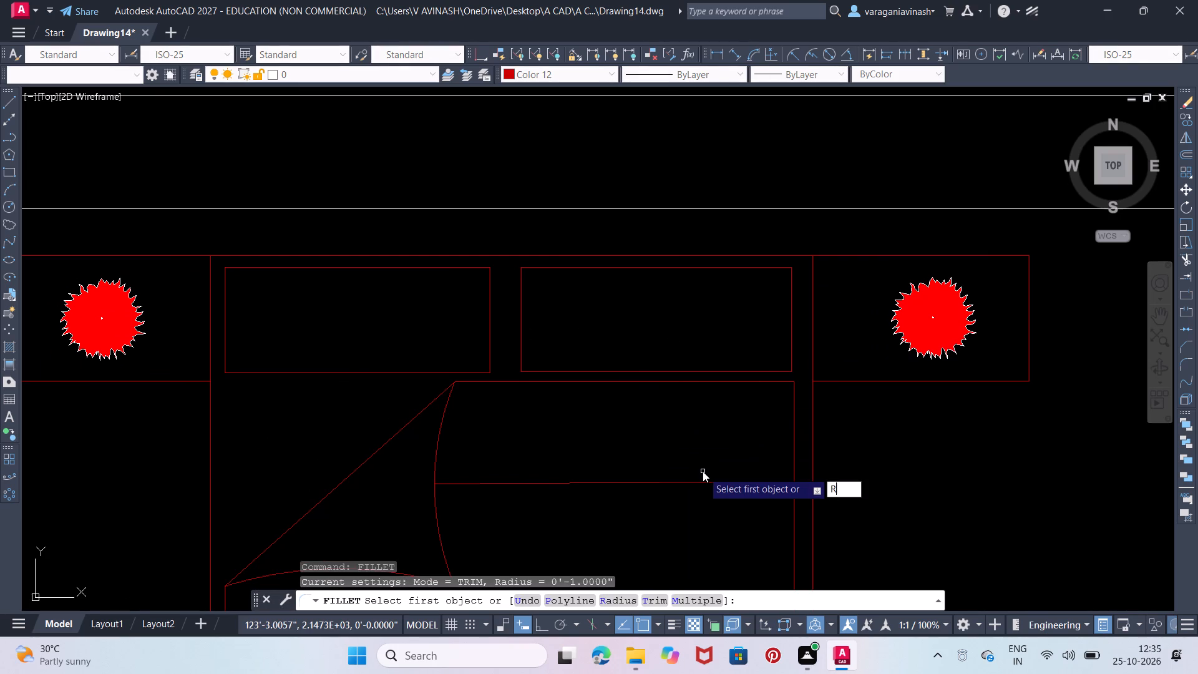
{"action": "key", "text": "Return"}
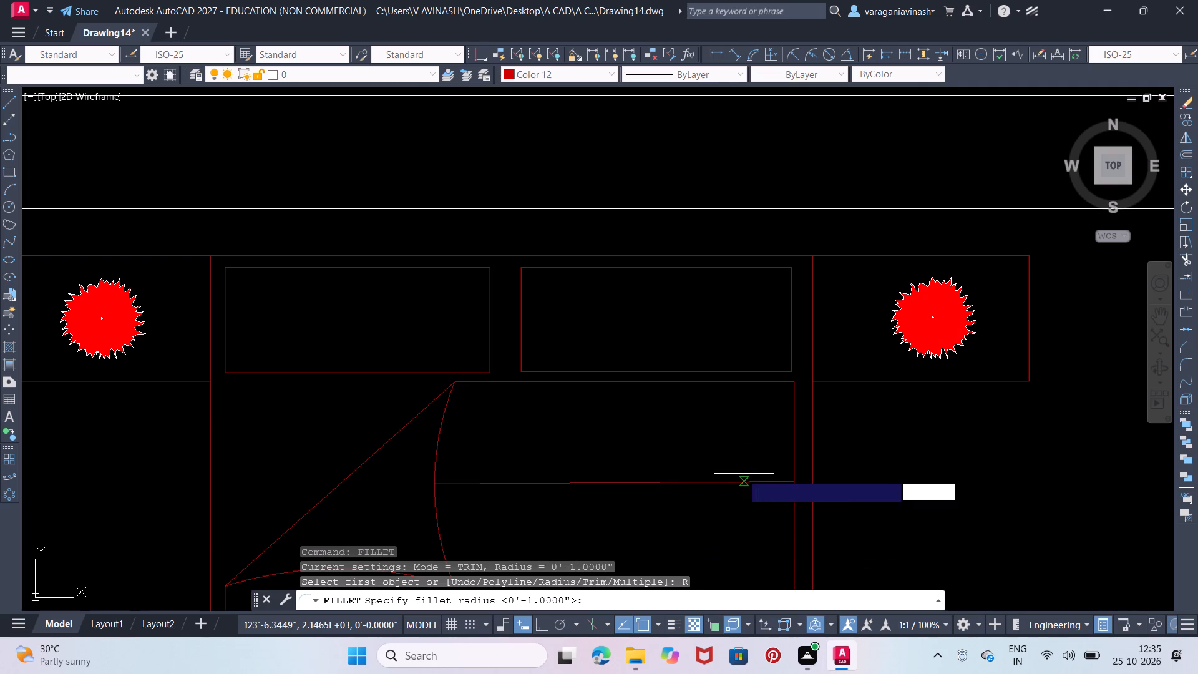
{"action": "key", "text": "1"}
{"action": "key", "text": "Return"}
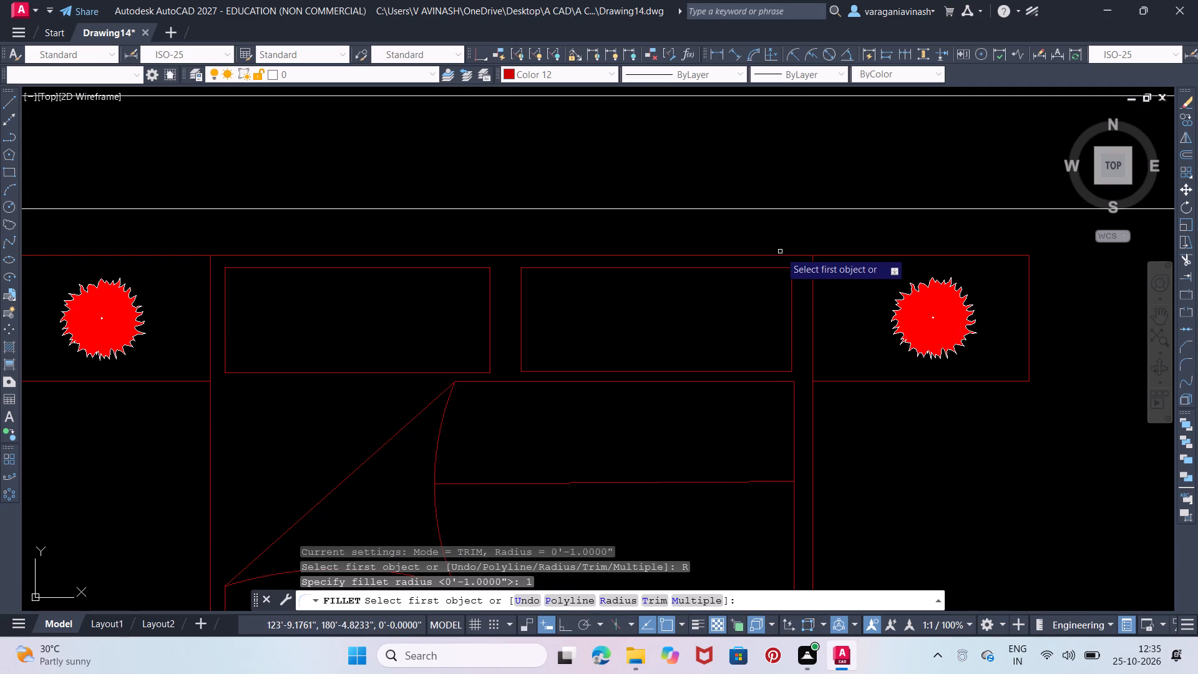
{"action": "left_click", "coordinate": [773, 266]}
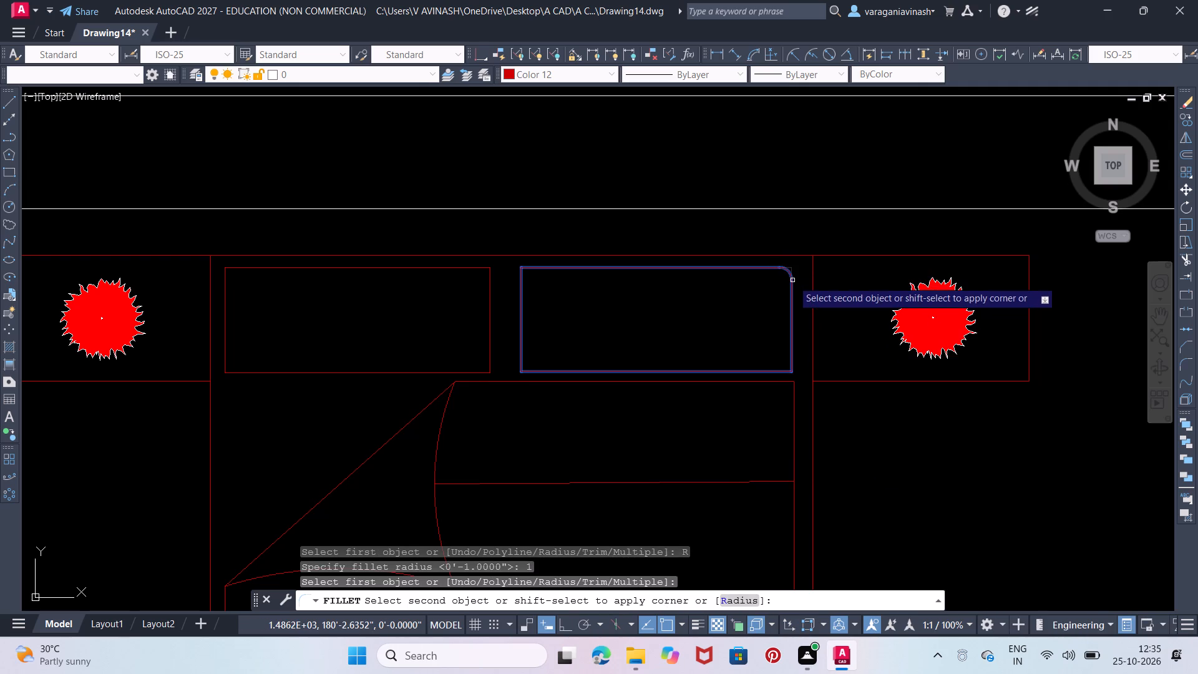
{"action": "left_click", "coordinate": [792, 280]}
Fillet the right pillow's three remaining square corners with the 1" radius.
{"action": "right_click", "coordinate": [736, 319]}
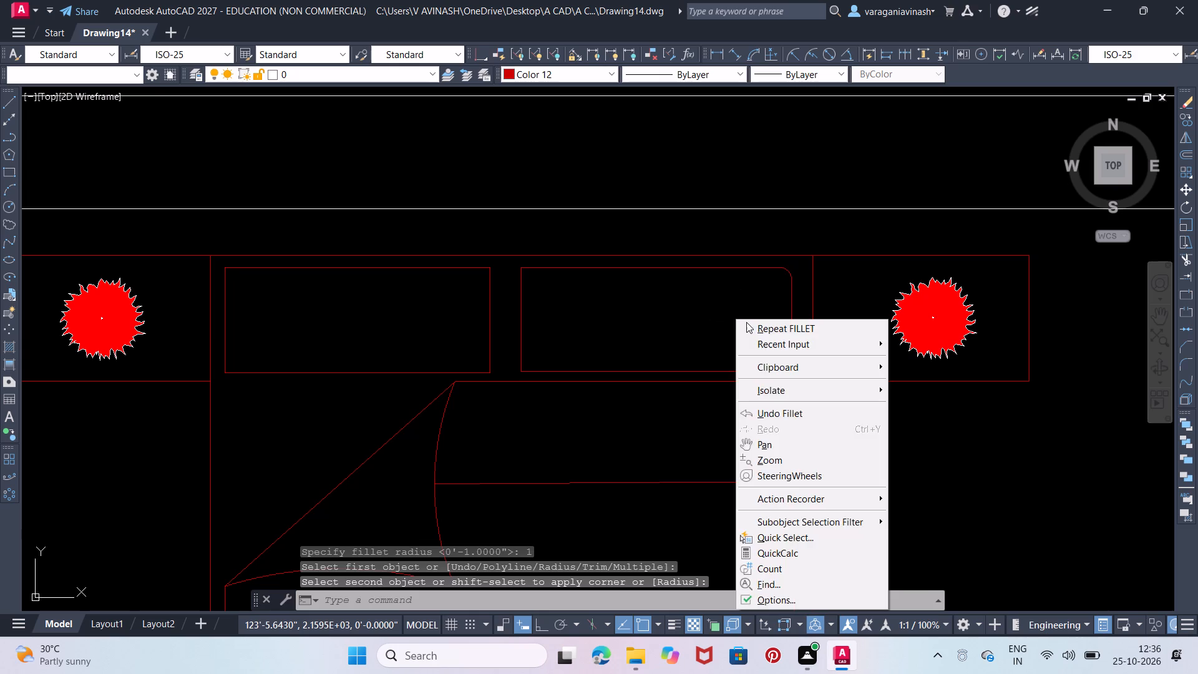
{"action": "left_click", "coordinate": [749, 325]}
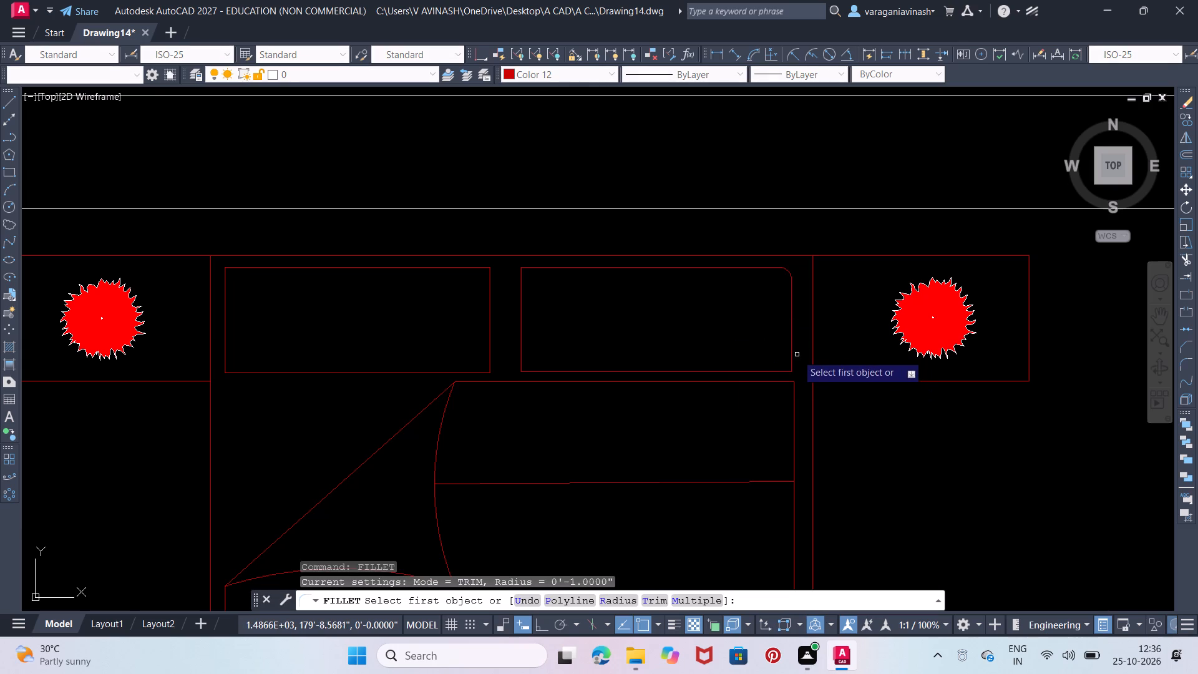
{"action": "left_click", "coordinate": [791, 349]}
{"action": "left_click", "coordinate": [776, 373]}
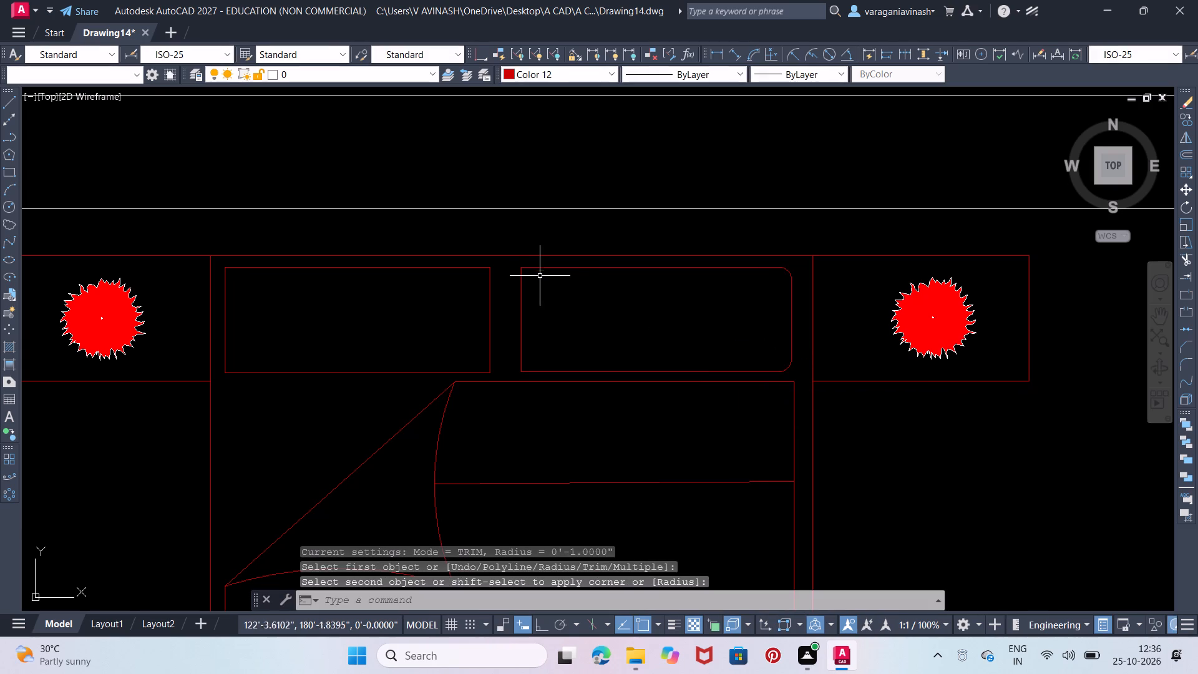
{"action": "right_click", "coordinate": [483, 265]}
{"action": "left_click", "coordinate": [513, 274]}
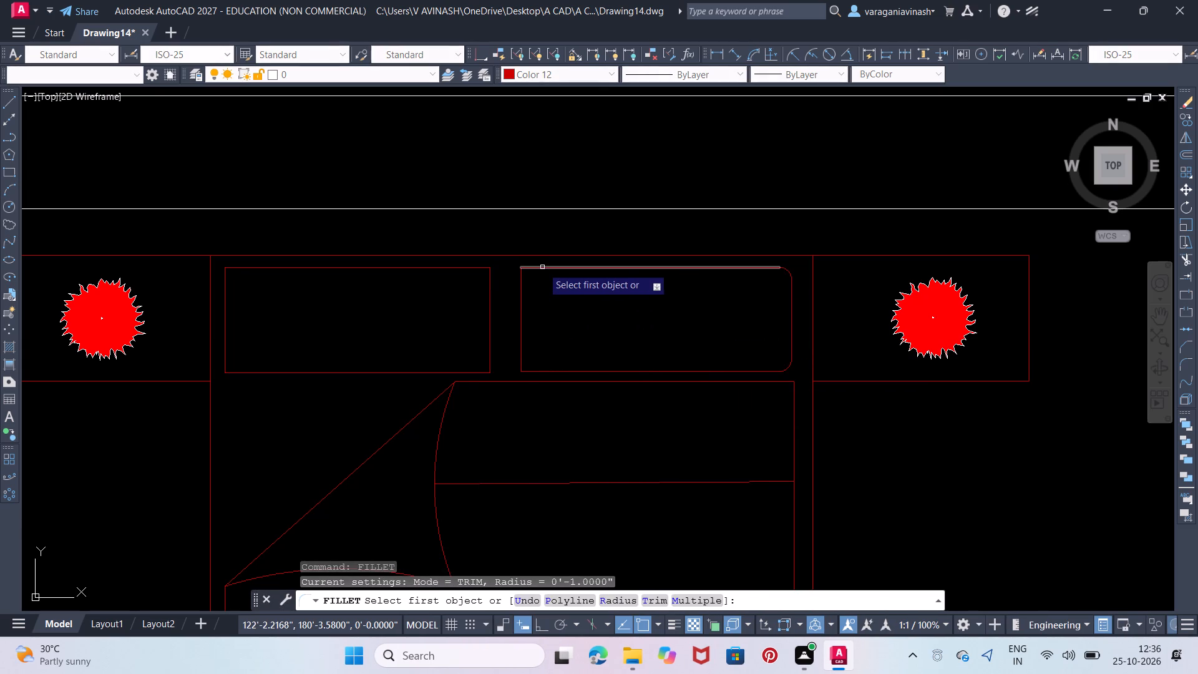
{"action": "left_click", "coordinate": [542, 267]}
{"action": "left_click", "coordinate": [522, 285]}
{"action": "right_click", "coordinate": [522, 285]}
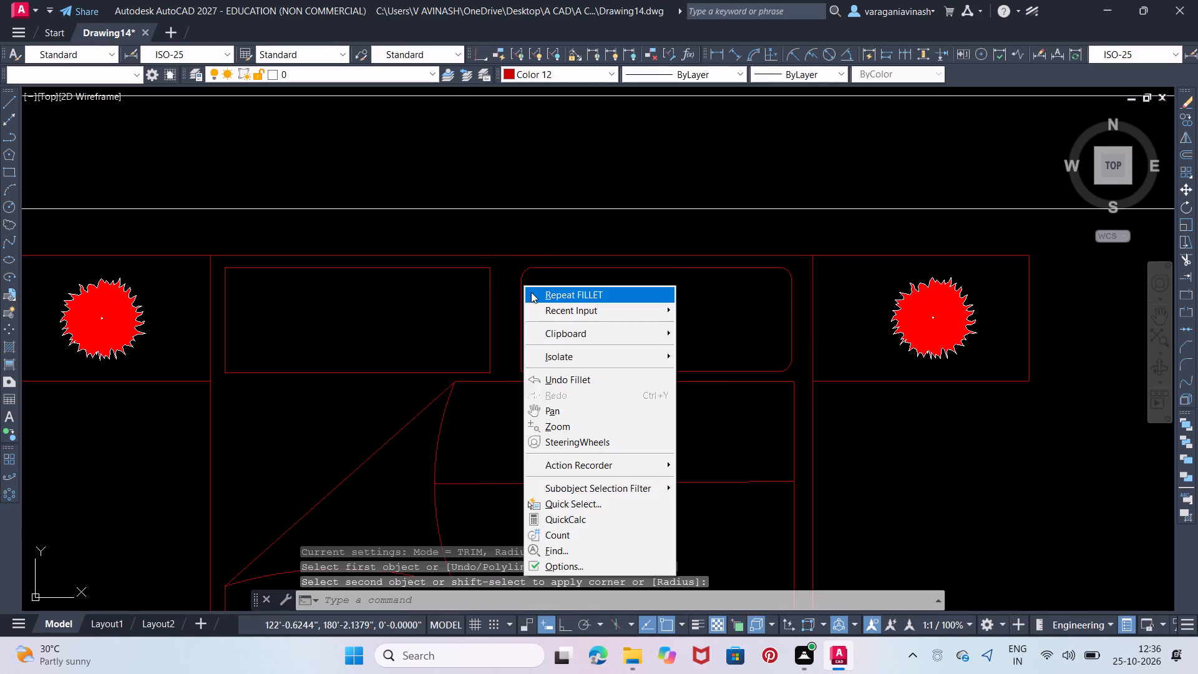
{"action": "left_click", "coordinate": [531, 292]}
{"action": "left_click", "coordinate": [522, 336]}
{"action": "left_click", "coordinate": [537, 373]}
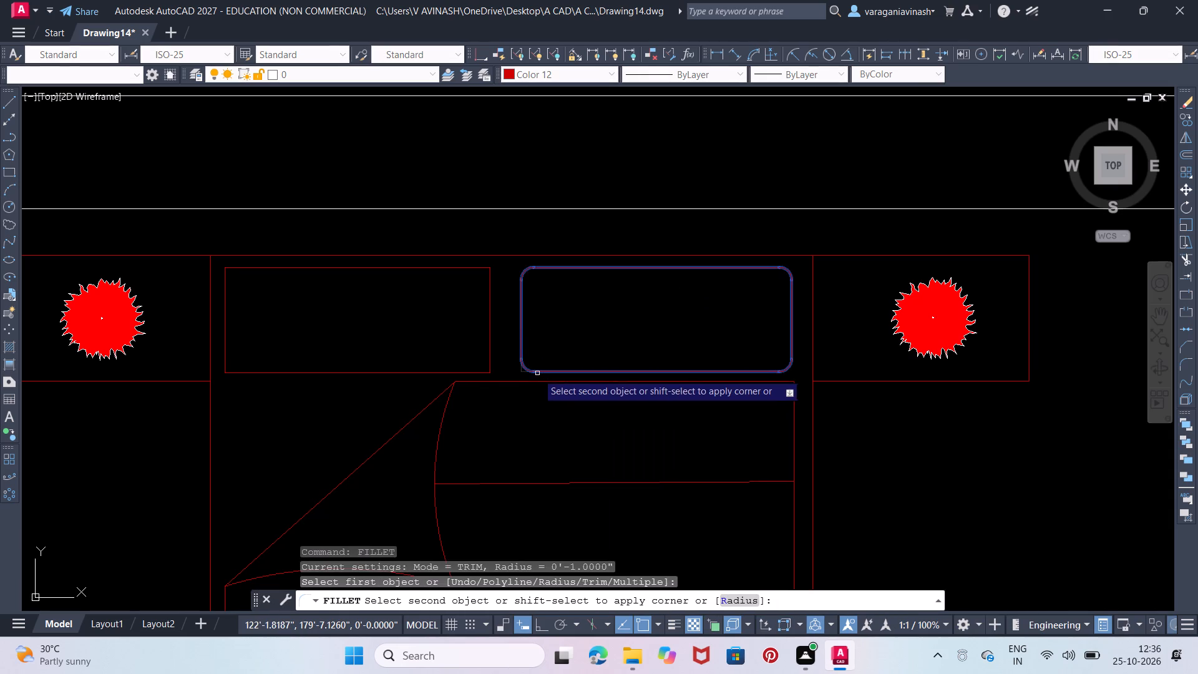
Fillet all four corners of the left pillow with the 1" radius.
{"action": "right_click", "coordinate": [537, 373]}
{"action": "left_click", "coordinate": [608, 89]}
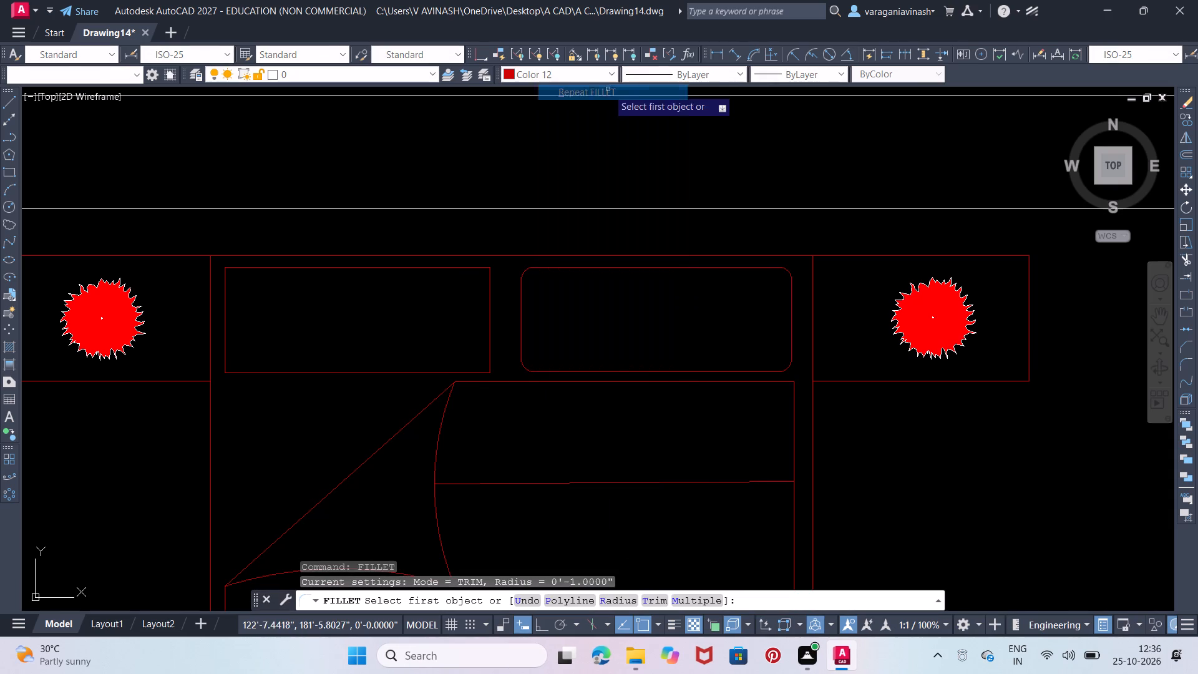
{"action": "left_click", "coordinate": [474, 268]}
{"action": "left_click", "coordinate": [490, 276]}
{"action": "right_click", "coordinate": [490, 276]}
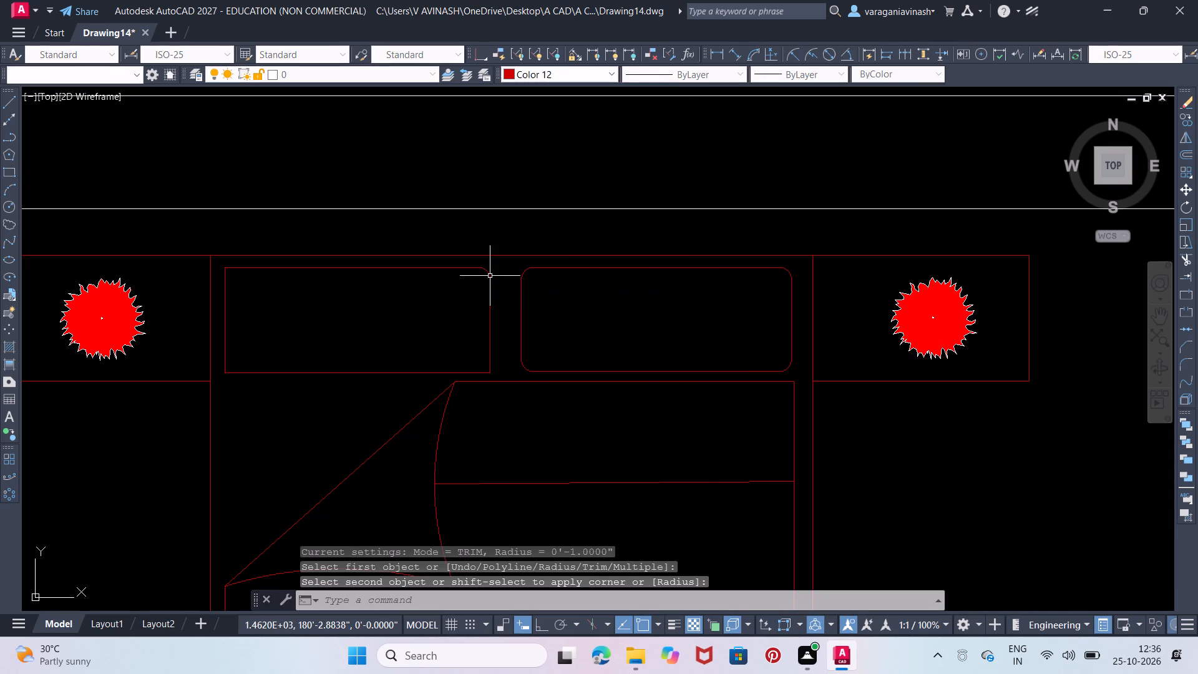
{"action": "left_click", "coordinate": [517, 285]}
{"action": "left_click", "coordinate": [490, 339]}
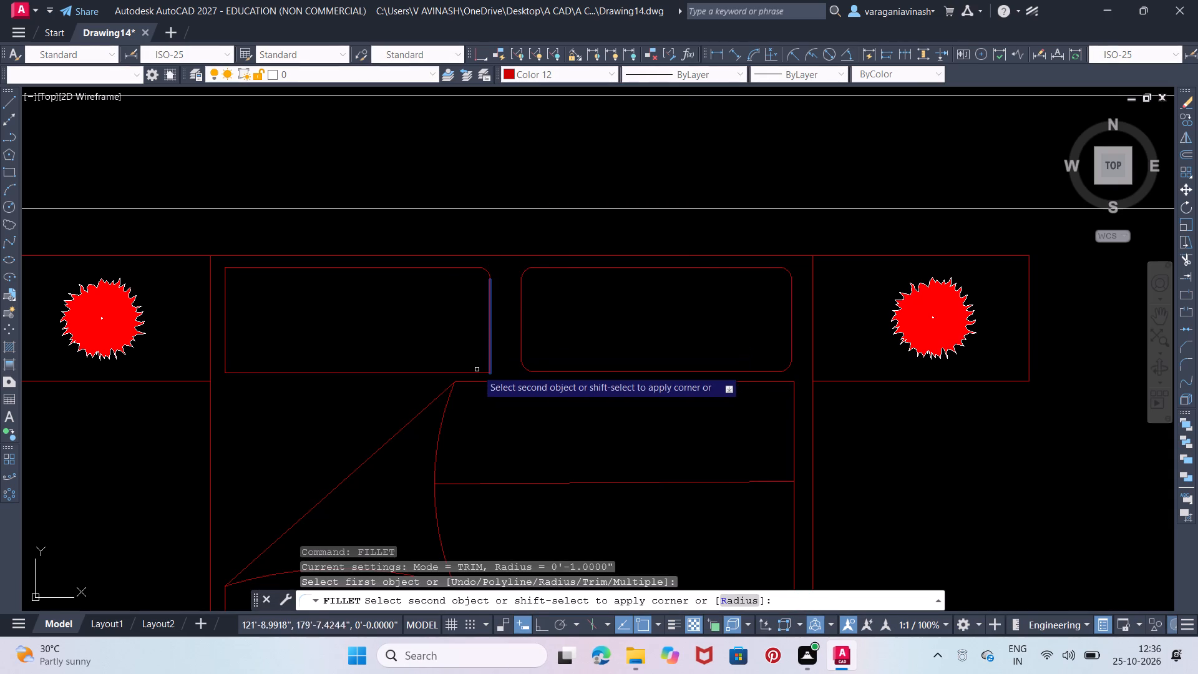
{"action": "left_click", "coordinate": [472, 371]}
{"action": "right_click", "coordinate": [470, 371]}
{"action": "left_click", "coordinate": [538, 95]}
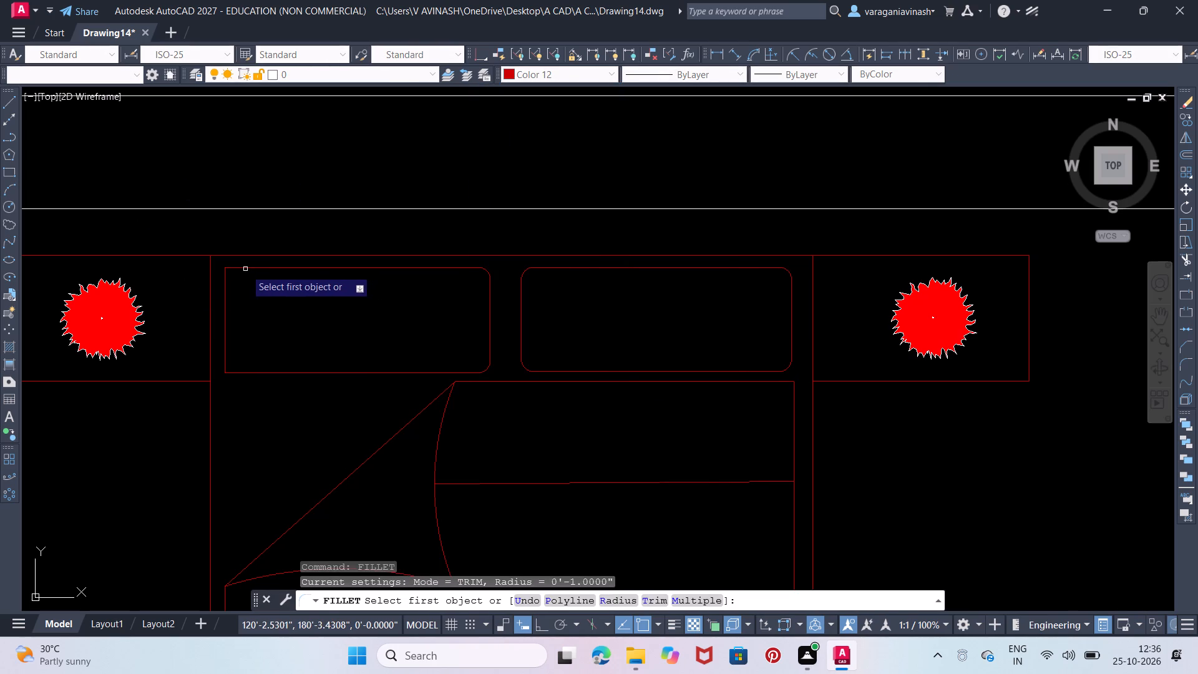
{"action": "left_click", "coordinate": [243, 268]}
{"action": "left_click", "coordinate": [223, 282]}
{"action": "right_click", "coordinate": [223, 283]}
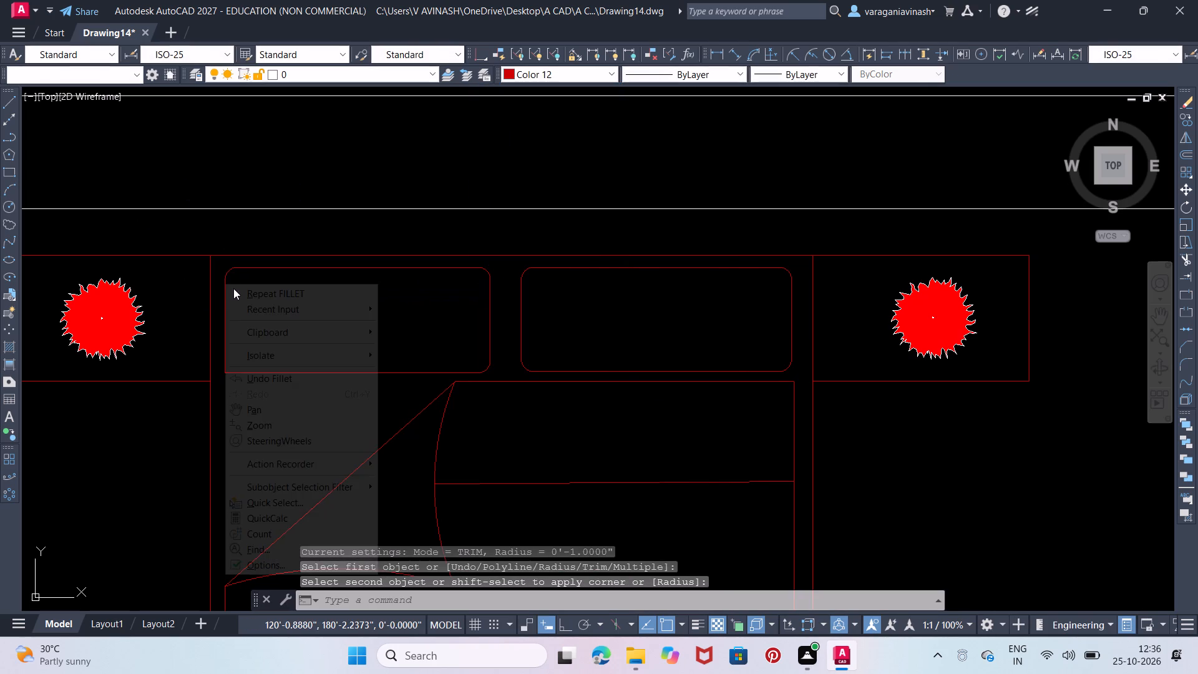
{"action": "left_click", "coordinate": [237, 291]}
{"action": "left_click", "coordinate": [226, 338]}
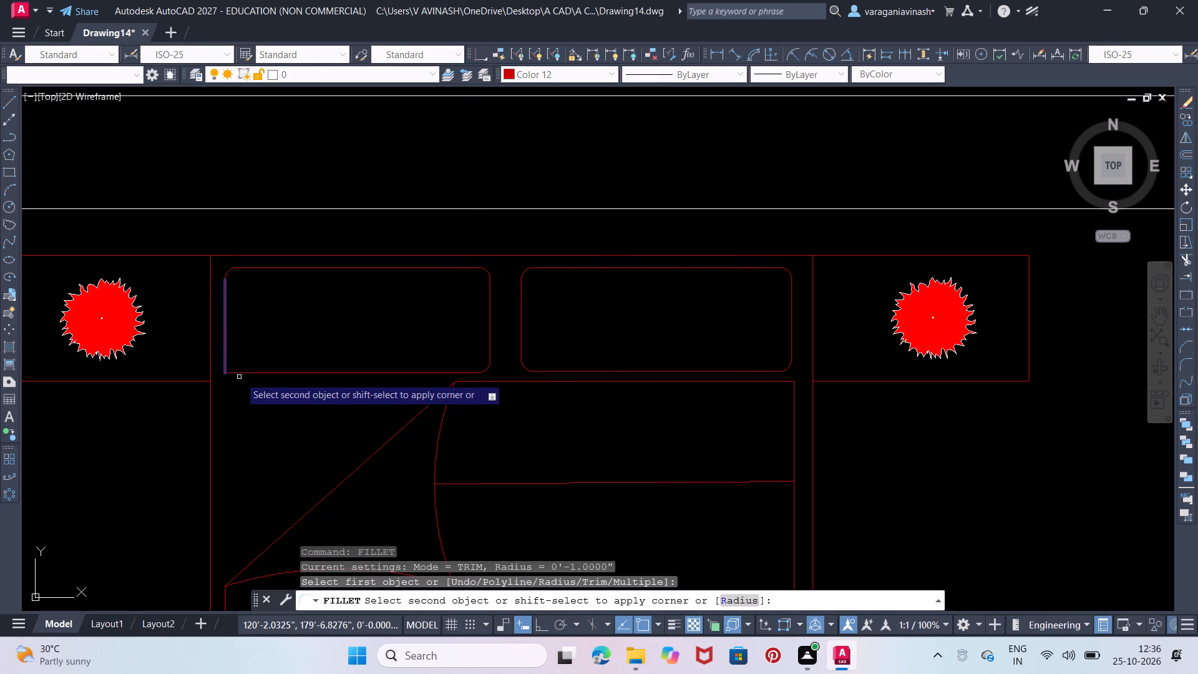
{"action": "left_click", "coordinate": [235, 374]}
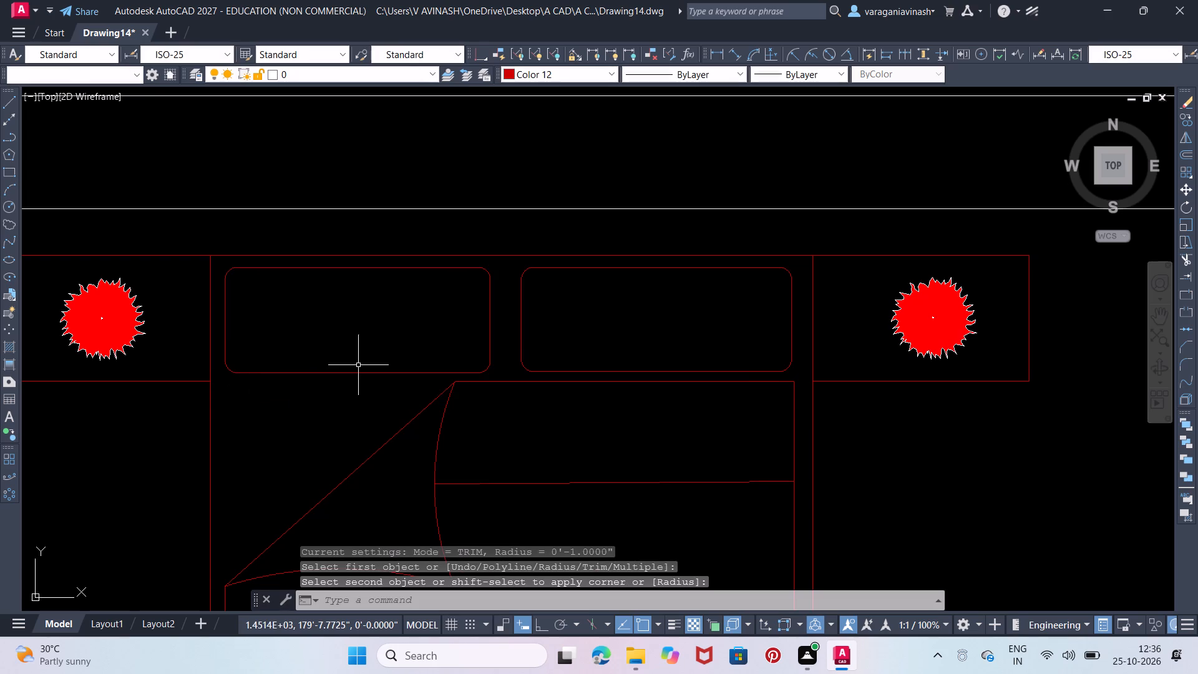
Define a block named BEEDDDDDD from the whole bed set, including pillows, blanket, rug, side tables and plants.
{"action": "scroll", "coordinate": [364, 371], "scroll_direction": "down", "scroll_amount": 3}
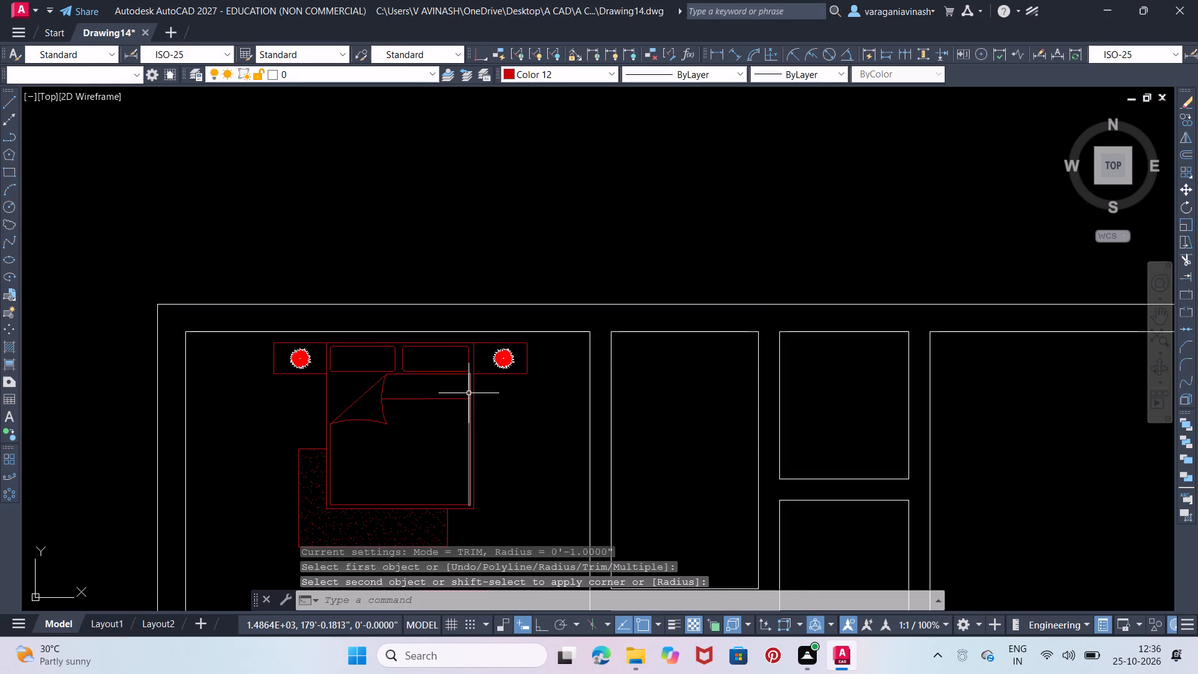
{"action": "middle_click_drag", "start_coordinate": [450, 393], "coordinate": [443, 353]}
{"action": "key", "text": "Escape"}
{"action": "scroll", "coordinate": [452, 379], "scroll_direction": "down", "scroll_amount": 1}
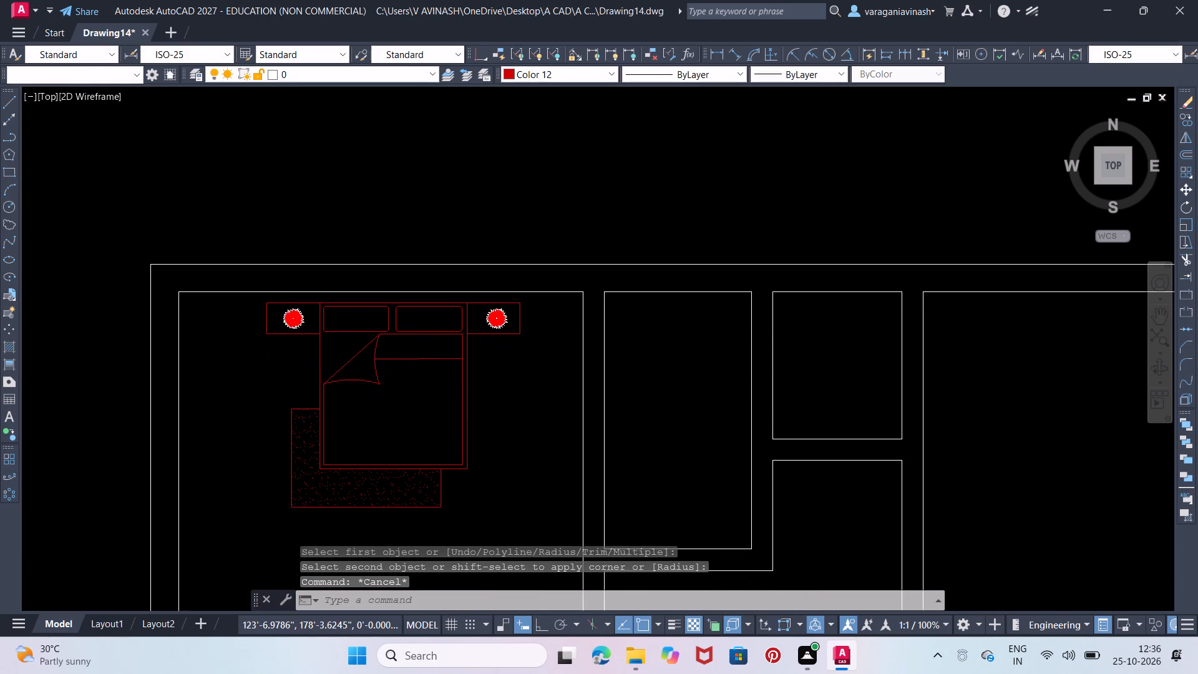
{"action": "scroll", "coordinate": [452, 379], "scroll_direction": "down", "scroll_amount": 2}
{"action": "scroll", "coordinate": [436, 374], "scroll_direction": "up", "scroll_amount": 3}
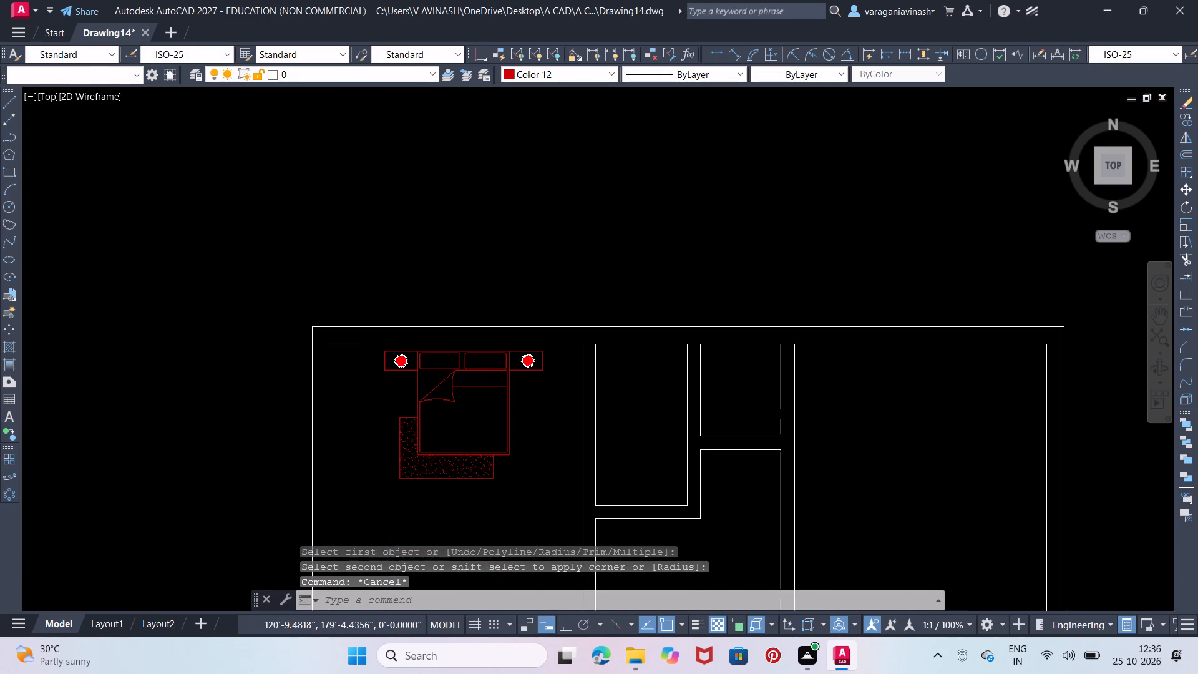
{"action": "scroll", "coordinate": [436, 374], "scroll_direction": "up", "scroll_amount": 1}
{"action": "middle_click_drag", "start_coordinate": [724, 405], "coordinate": [717, 323]}
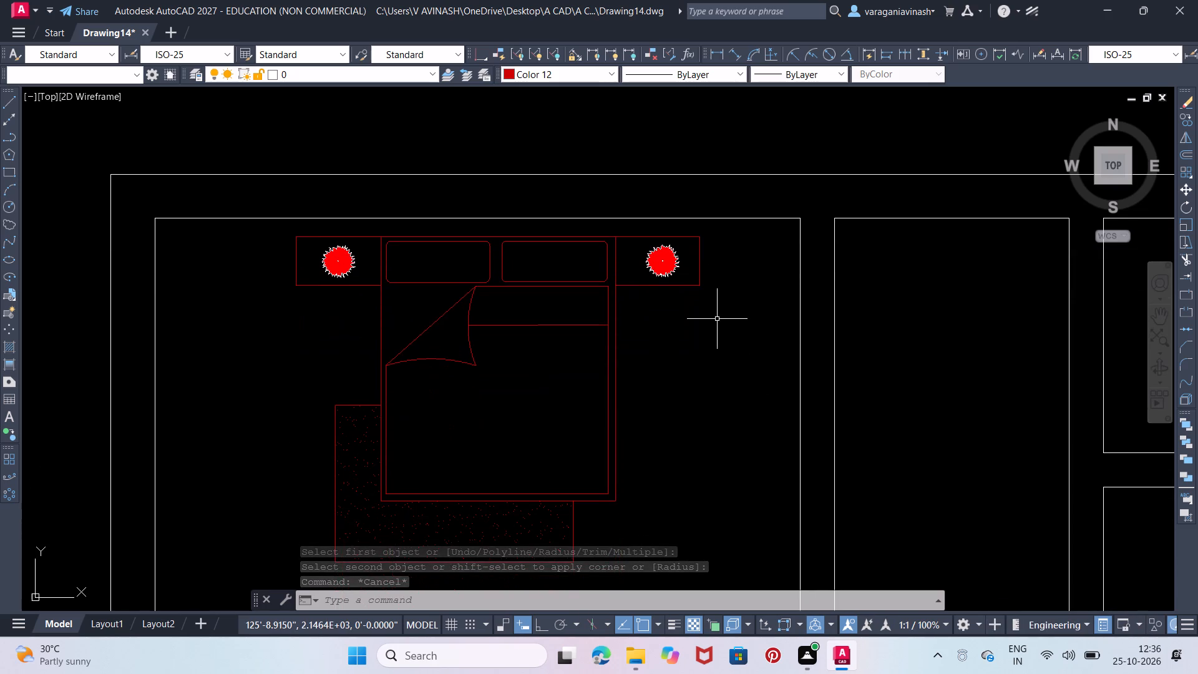
{"action": "left_click", "coordinate": [729, 228]}
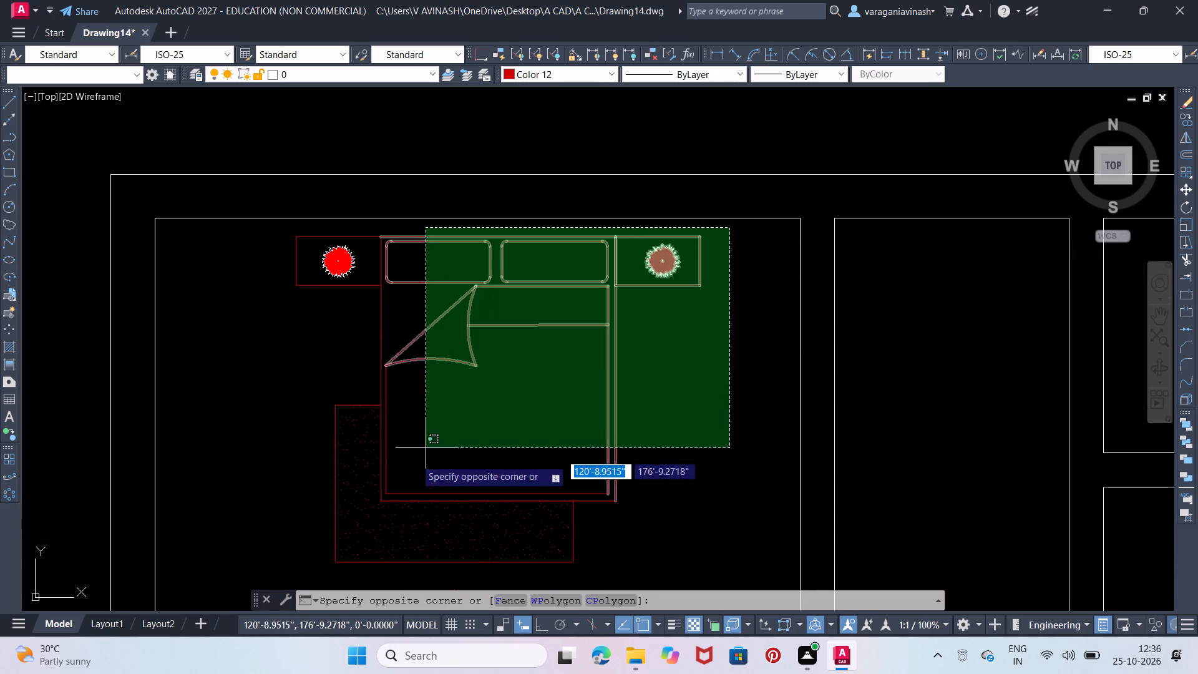
{"action": "left_click", "coordinate": [266, 580]}
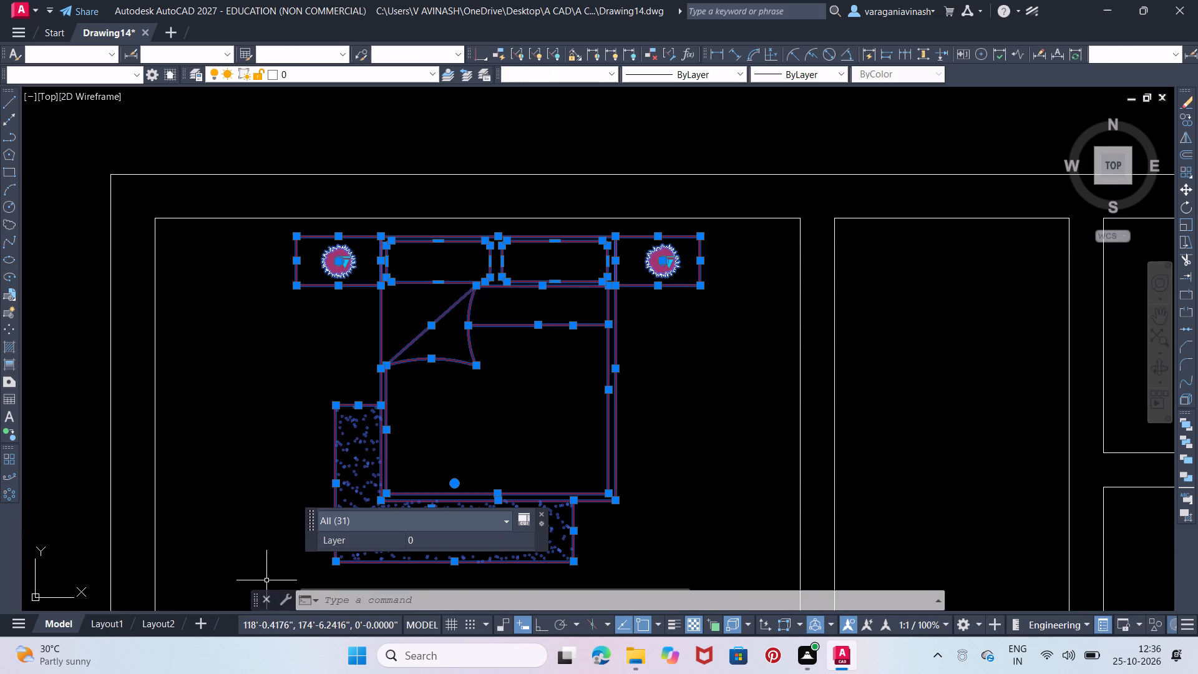
{"action": "type", "text": "BLO"}
{"action": "left_click", "coordinate": [472, 466]}
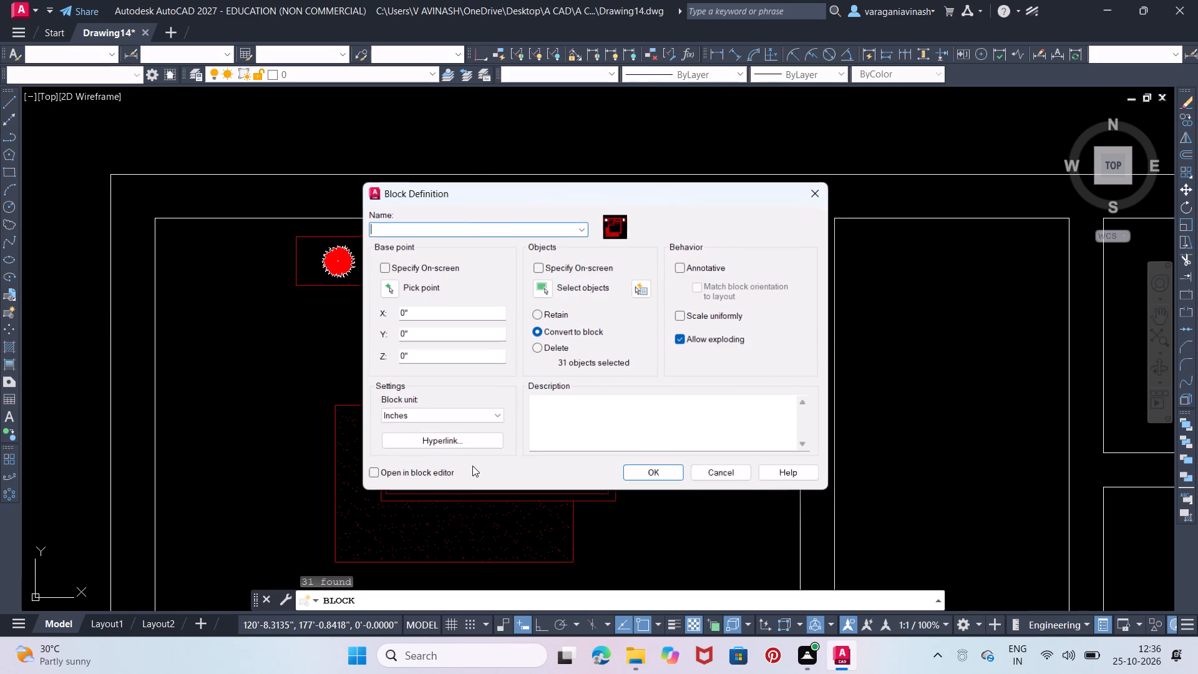
{"action": "type", "text": "BEED"}
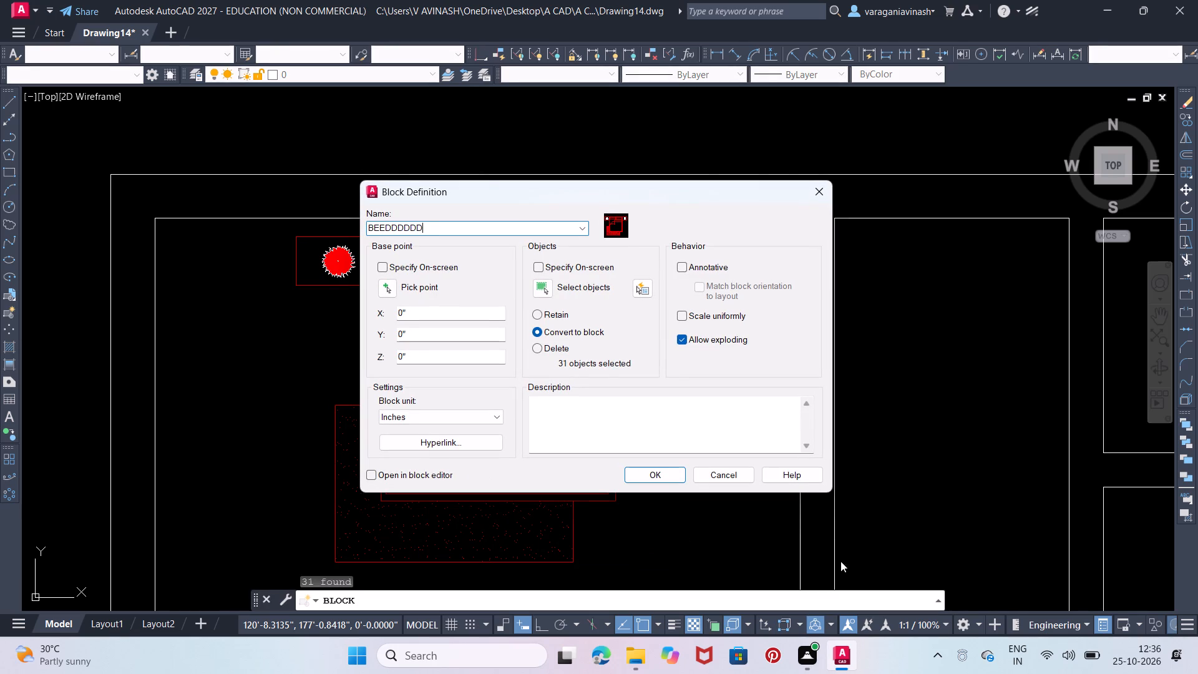
{"action": "left_click", "coordinate": [654, 476]}
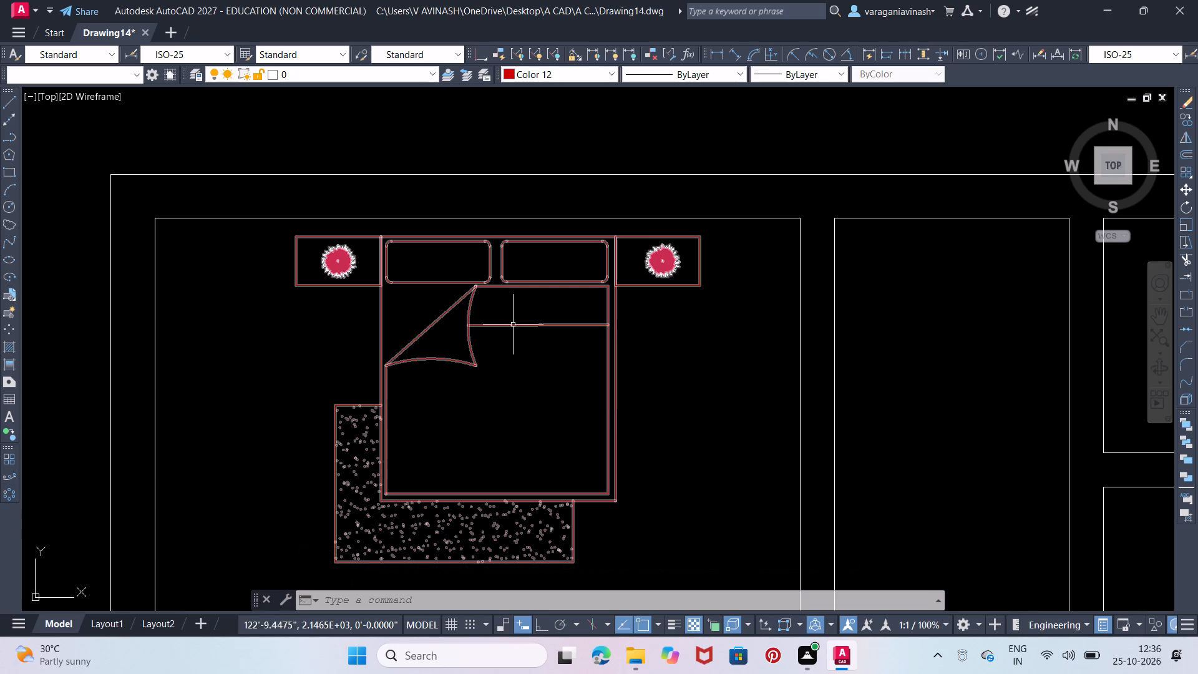
Copy the bed block horizontally with Ortho on, about 20' across into the upper-right room, against its top wall.
{"action": "left_click", "coordinate": [431, 323]}
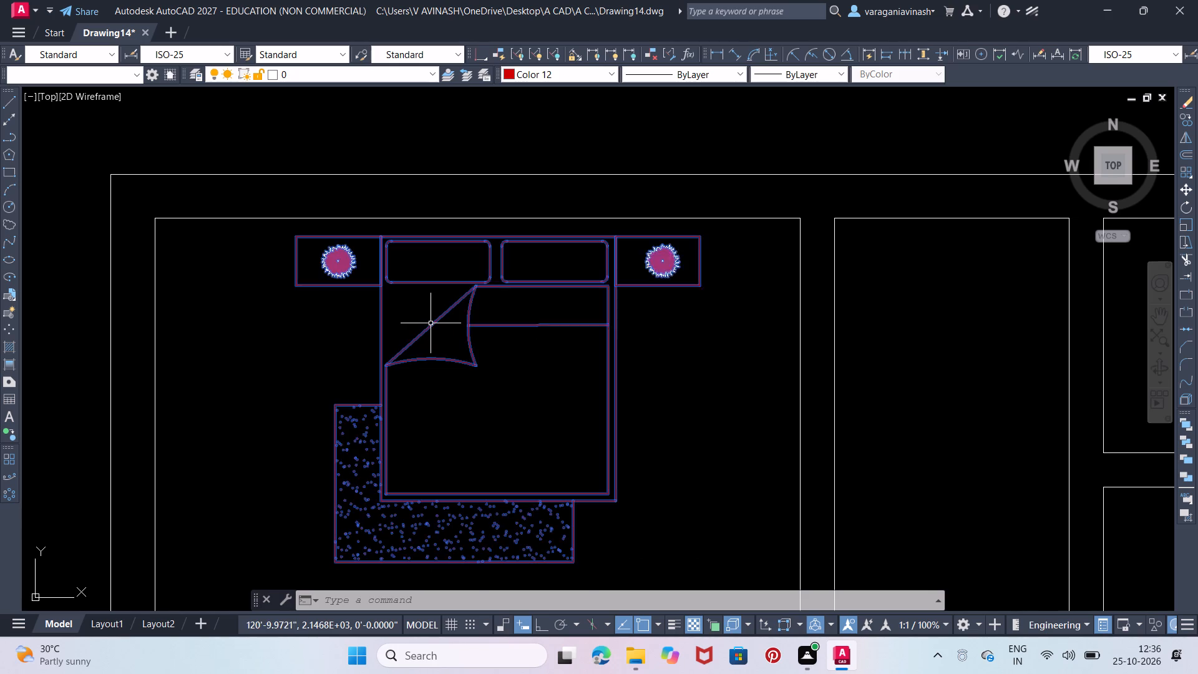
{"action": "scroll", "coordinate": [431, 323], "scroll_direction": "down", "scroll_amount": 2}
{"action": "right_click", "coordinate": [525, 323]}
{"action": "right_click", "coordinate": [509, 349]}
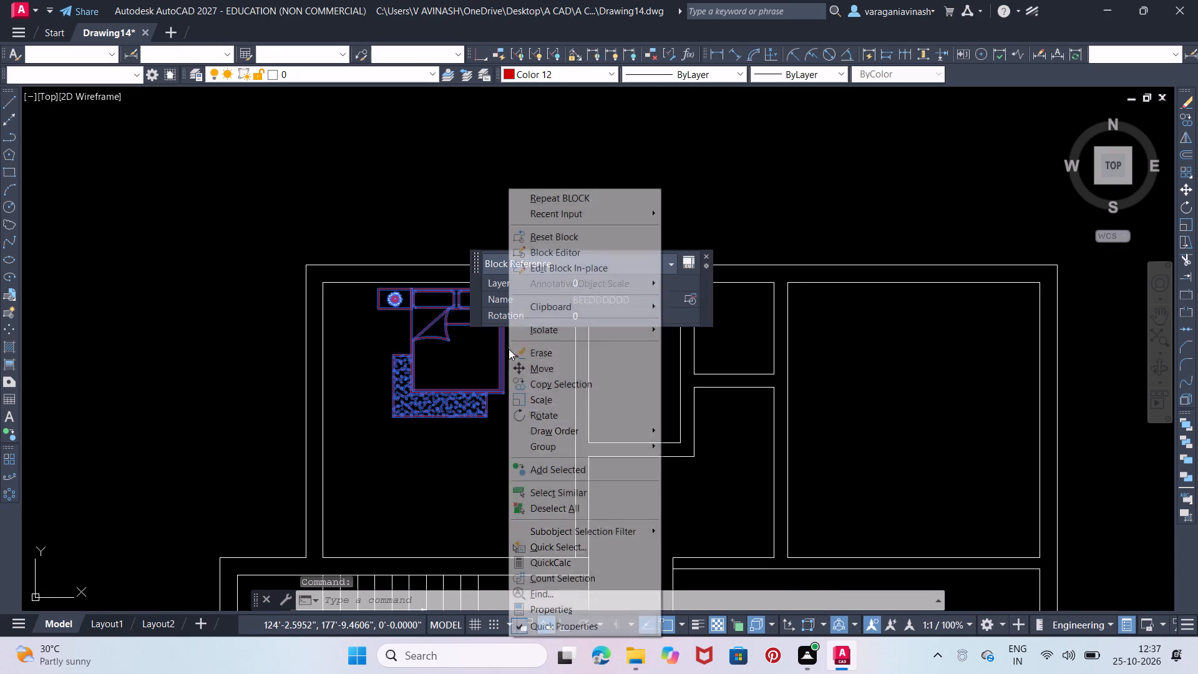
{"action": "left_click", "coordinate": [552, 384]}
{"action": "left_click", "coordinate": [535, 291]}
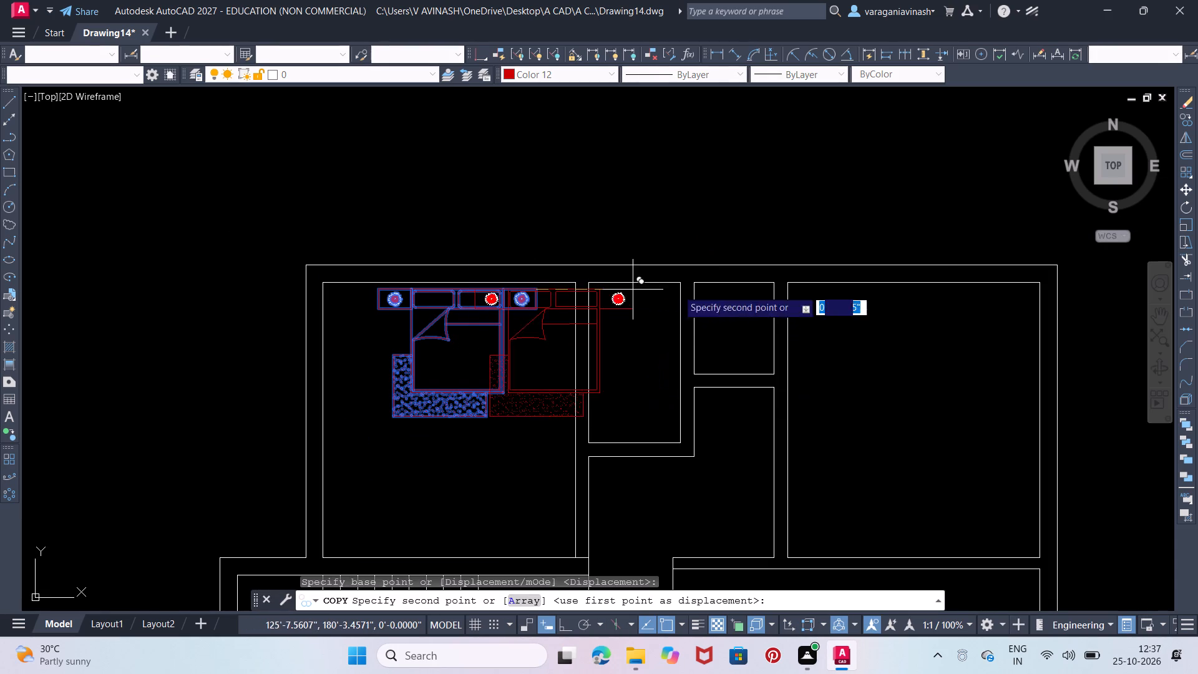
{"action": "scroll", "coordinate": [978, 292], "scroll_direction": "up", "scroll_amount": 2}
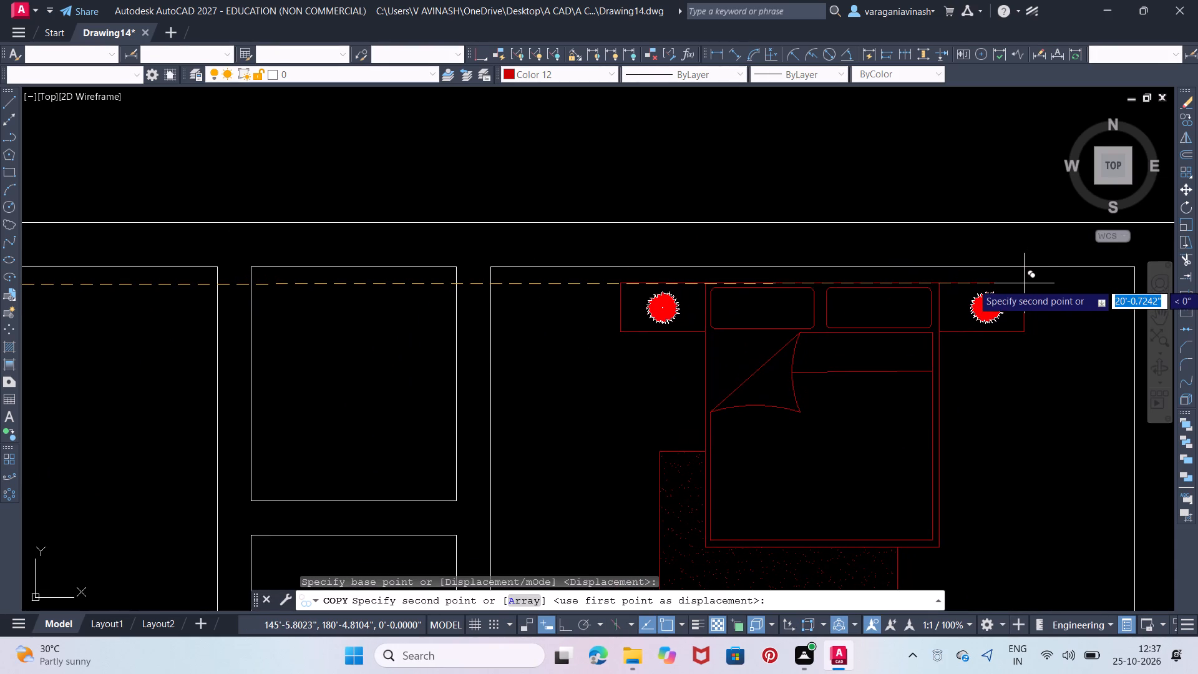
{"action": "key", "text": "F8"}
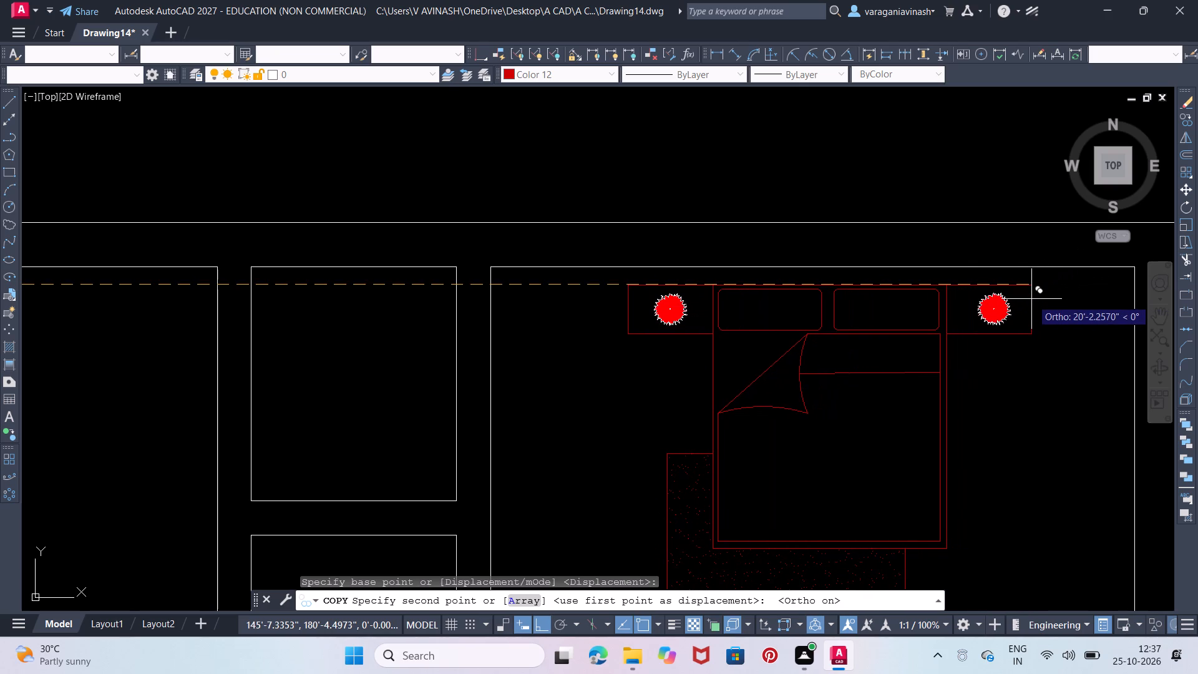
{"action": "left_click", "coordinate": [1036, 299]}
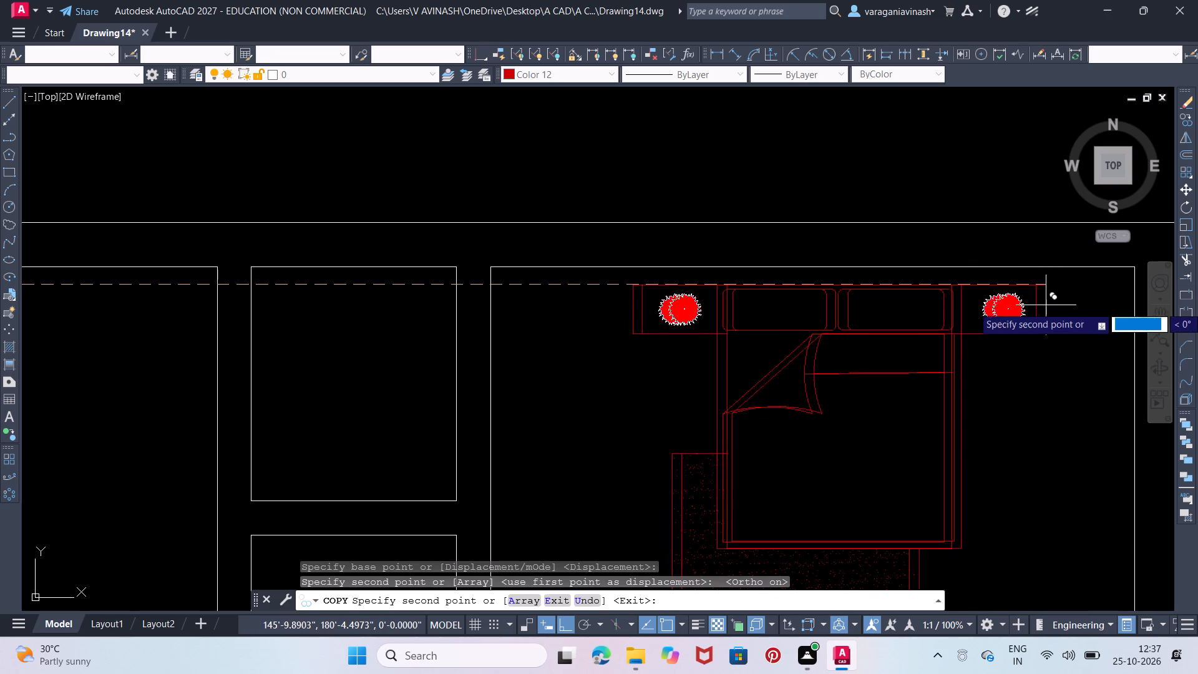
{"action": "scroll", "coordinate": [1049, 308], "scroll_direction": "down", "scroll_amount": 3}
{"action": "middle_click_drag", "start_coordinate": [1056, 304], "coordinate": [792, 202]}
{"action": "scroll", "coordinate": [791, 218], "scroll_direction": "down", "scroll_amount": 1}
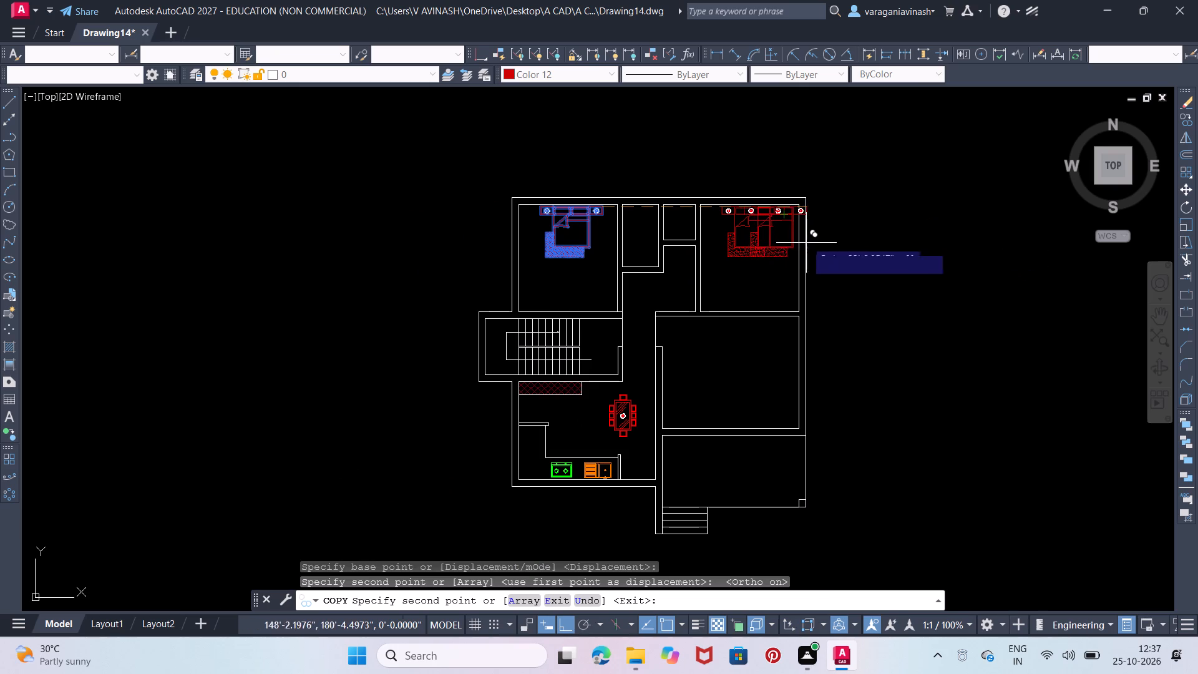
{"action": "key", "text": "Escape"}
{"action": "key", "text": "Escape"}
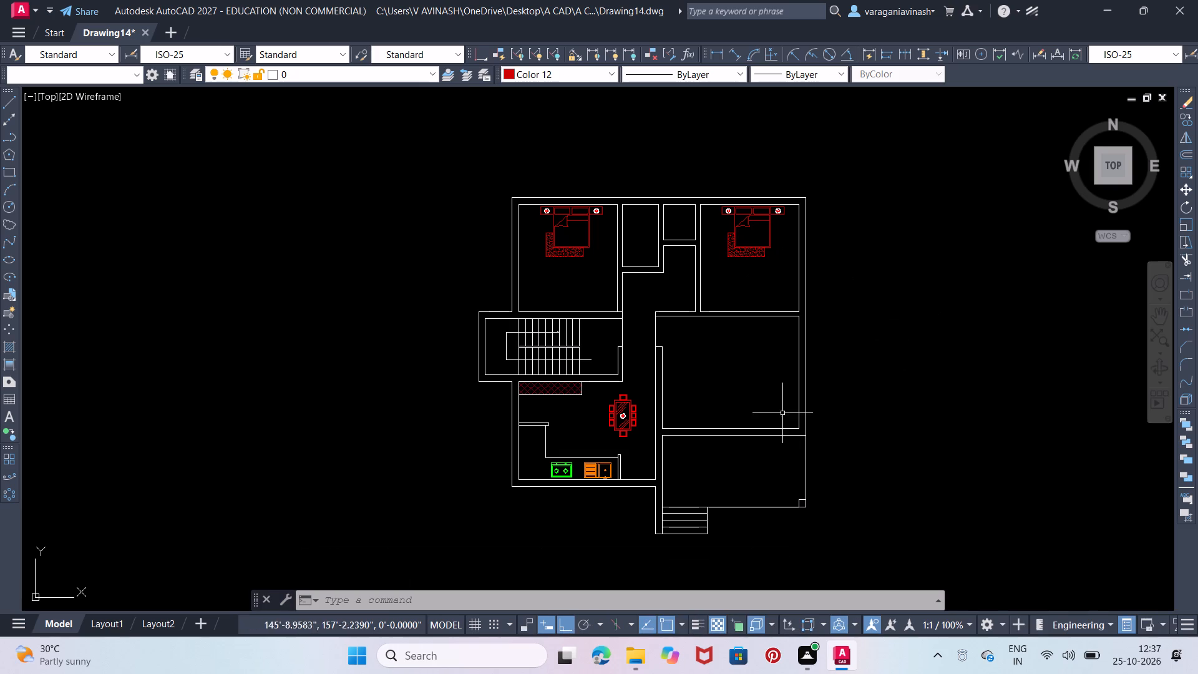
Set the current object colour to ByLayer for drawing in the large room below the upper-right bedroom.
{"action": "middle_click_drag", "start_coordinate": [766, 394], "coordinate": [683, 336]}
{"action": "scroll", "coordinate": [684, 378], "scroll_direction": "up", "scroll_amount": 1}
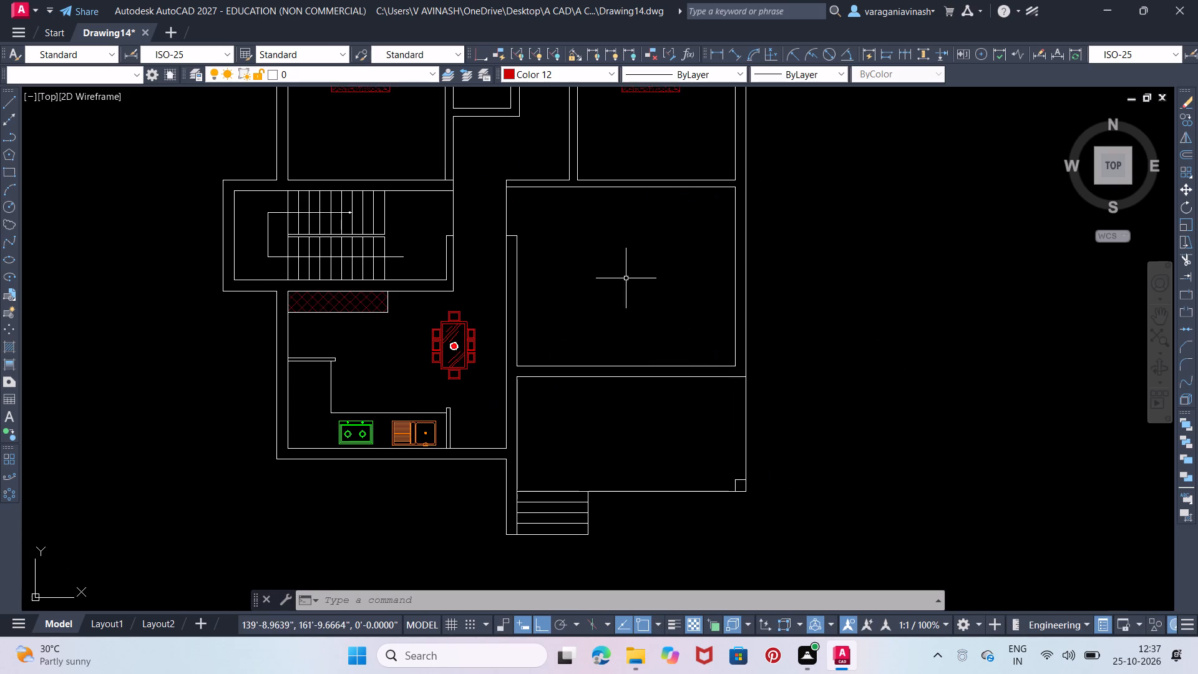
{"action": "middle_click_drag", "start_coordinate": [625, 279], "coordinate": [648, 406]}
{"action": "scroll", "coordinate": [648, 396], "scroll_direction": "up", "scroll_amount": 1}
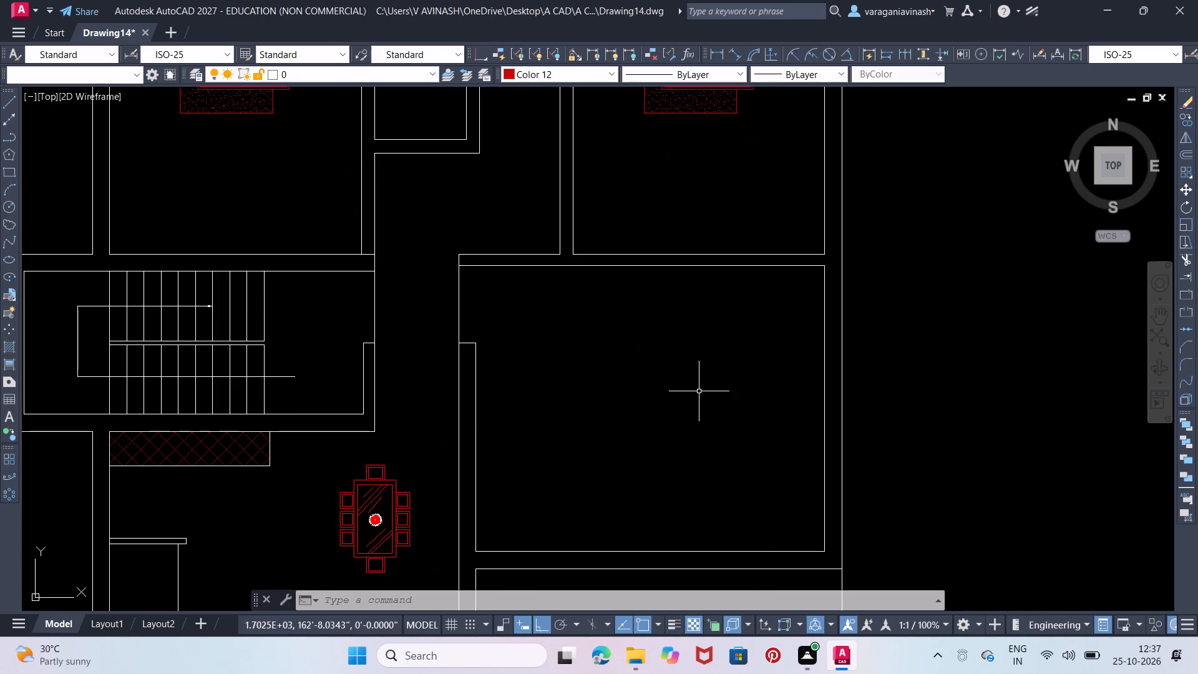
{"action": "scroll", "coordinate": [671, 394], "scroll_direction": "up", "scroll_amount": 1}
{"action": "middle_click_drag", "start_coordinate": [693, 328], "coordinate": [661, 266]}
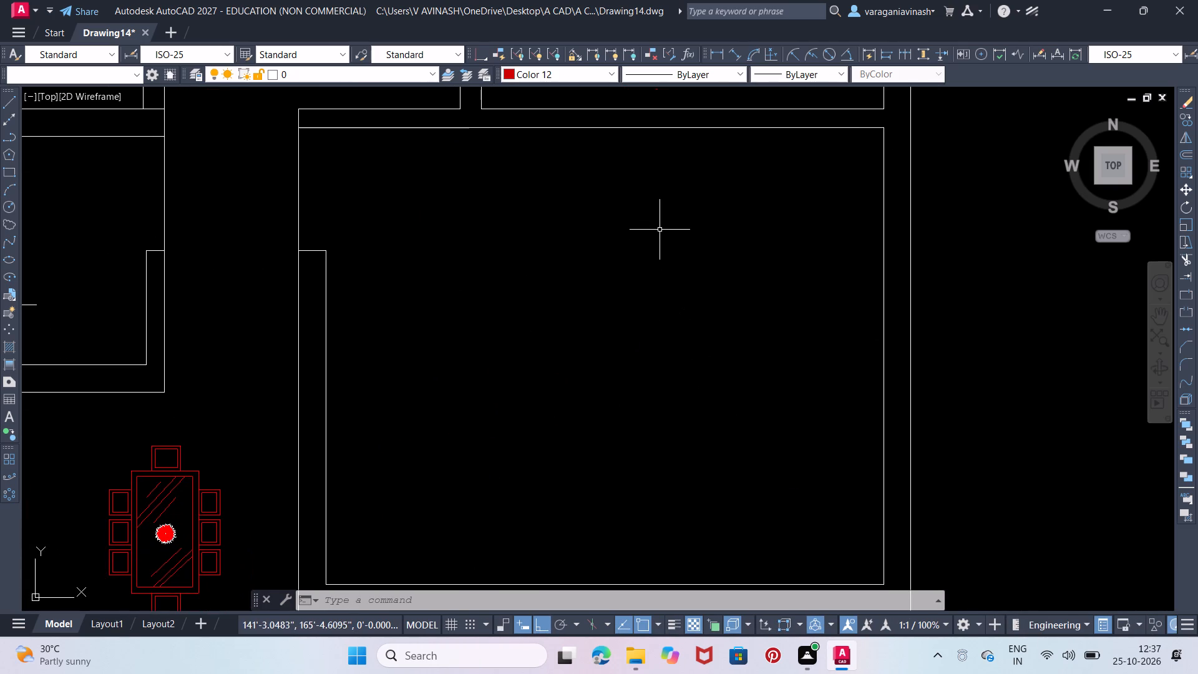
{"action": "middle_click_drag", "start_coordinate": [658, 228], "coordinate": [638, 203]}
{"action": "middle_click", "coordinate": [638, 203]}
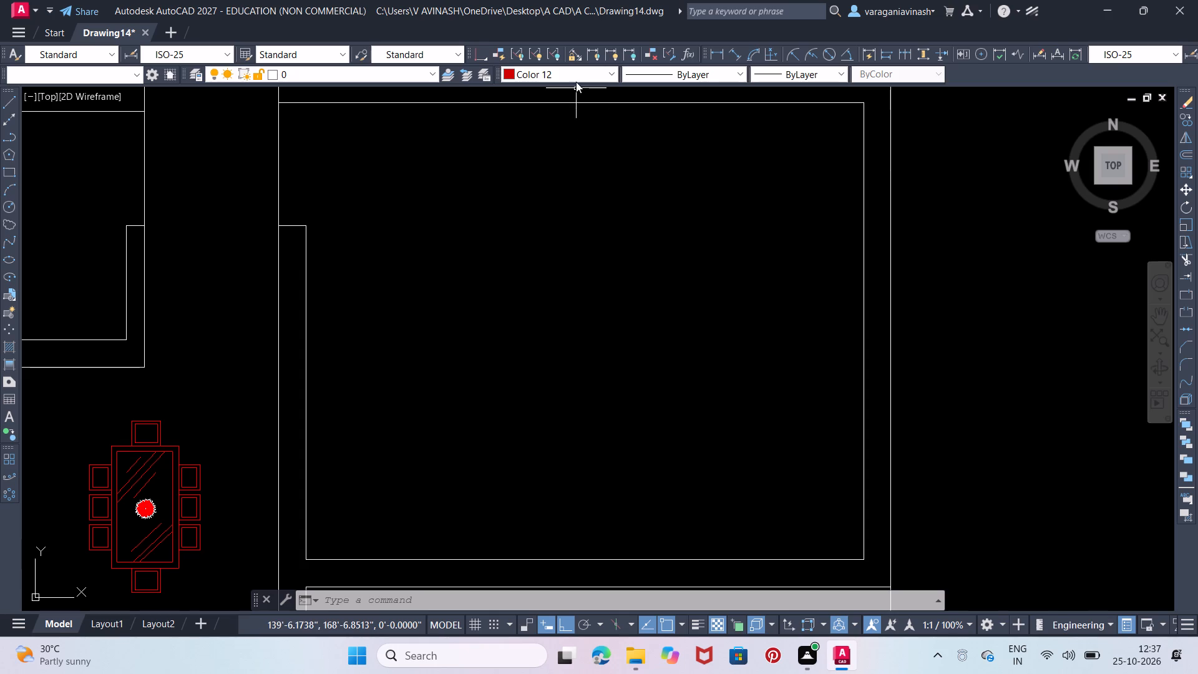
{"action": "left_click", "coordinate": [572, 75]}
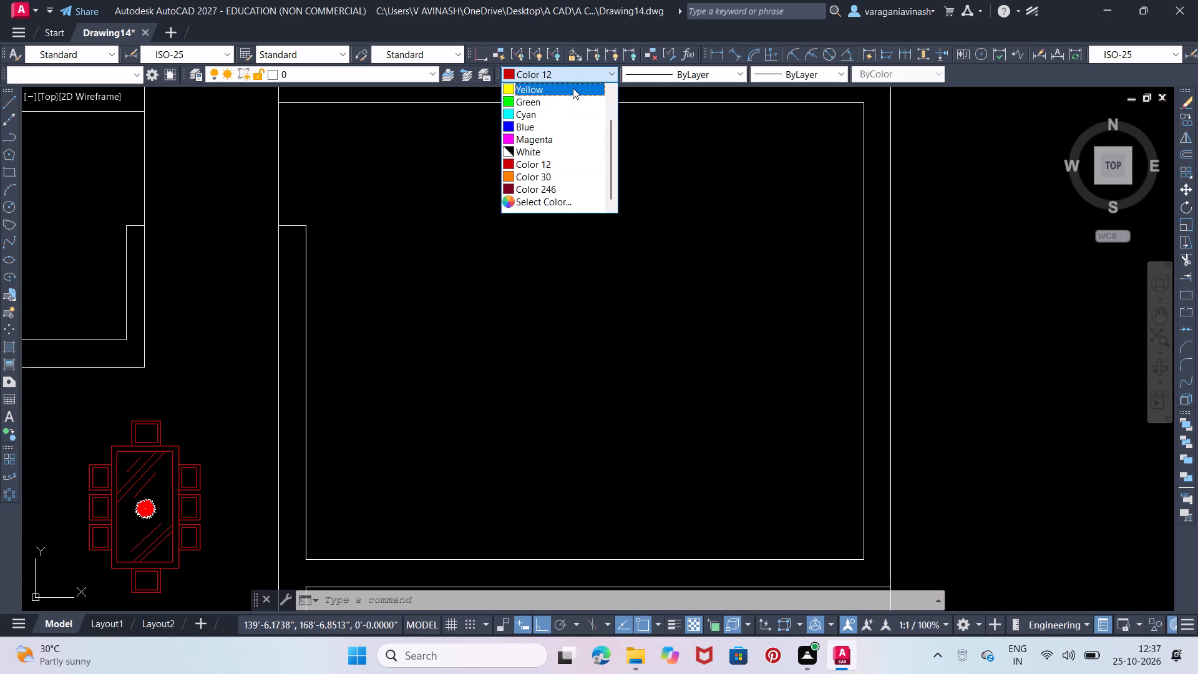
{"action": "scroll", "coordinate": [573, 95], "scroll_direction": "up", "scroll_amount": 3}
{"action": "left_click", "coordinate": [573, 95]}
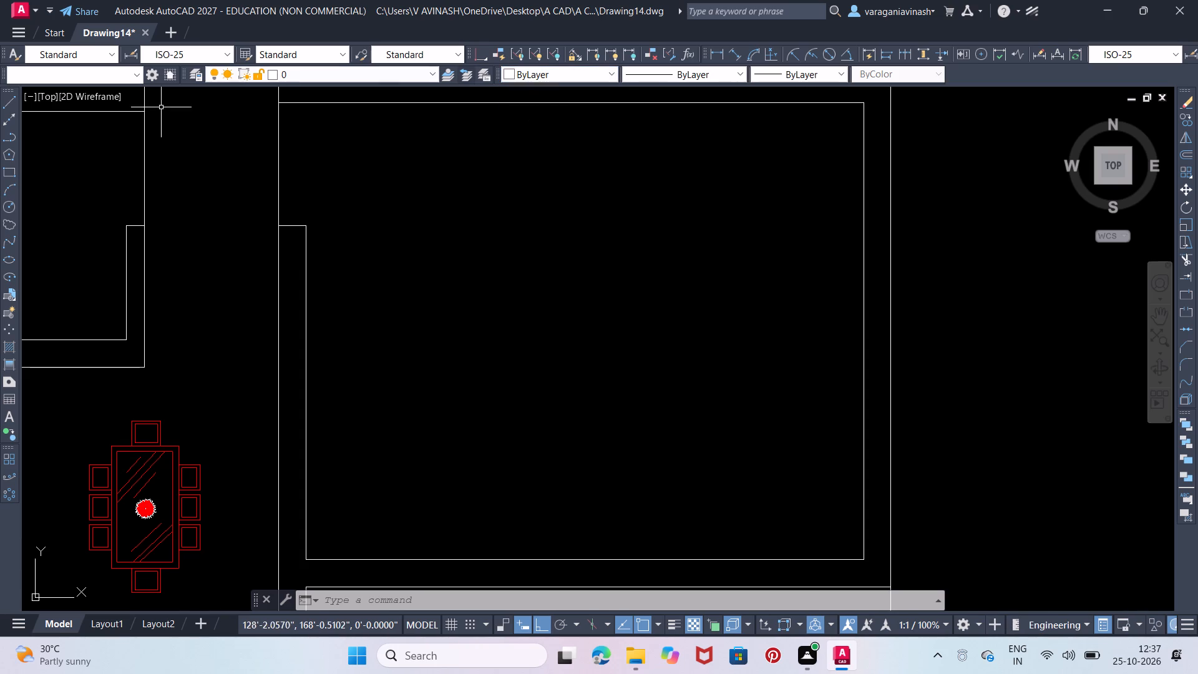
Draw a wall unit with lines against the large room's top wall, 7' long and about 10" deep, closing back onto the wall.
{"action": "left_click", "coordinate": [2, 105]}
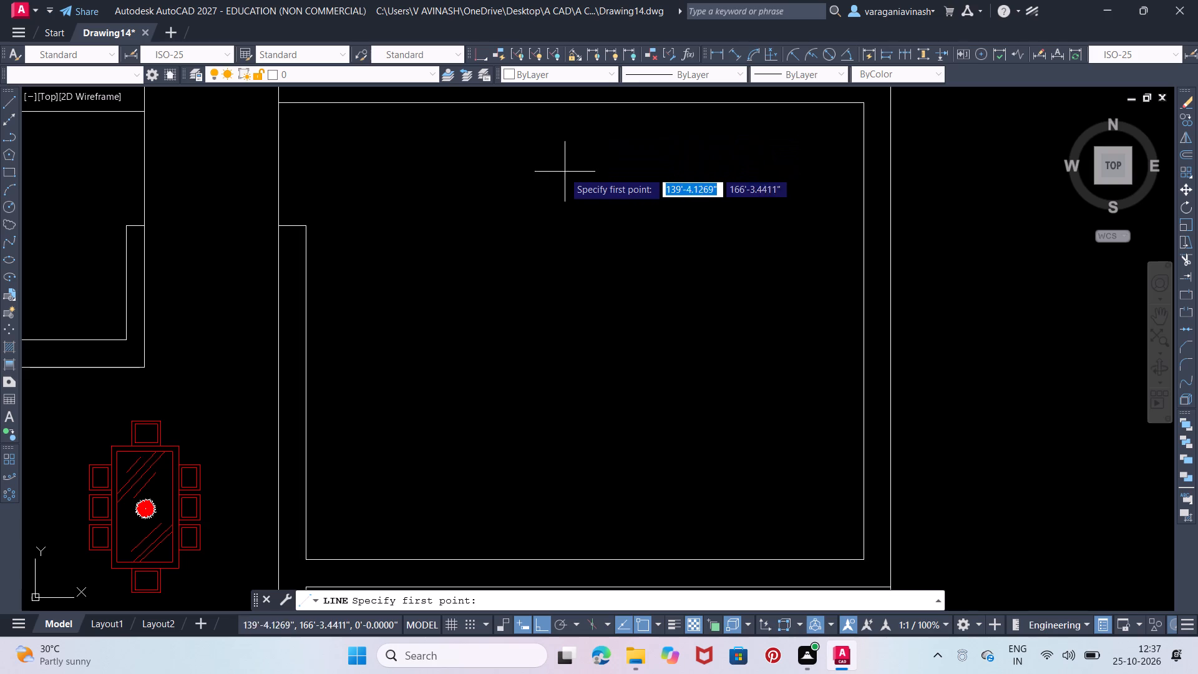
{"action": "middle_click_drag", "start_coordinate": [530, 164], "coordinate": [530, 172]}
{"action": "scroll", "coordinate": [530, 198], "scroll_direction": "down", "scroll_amount": 1}
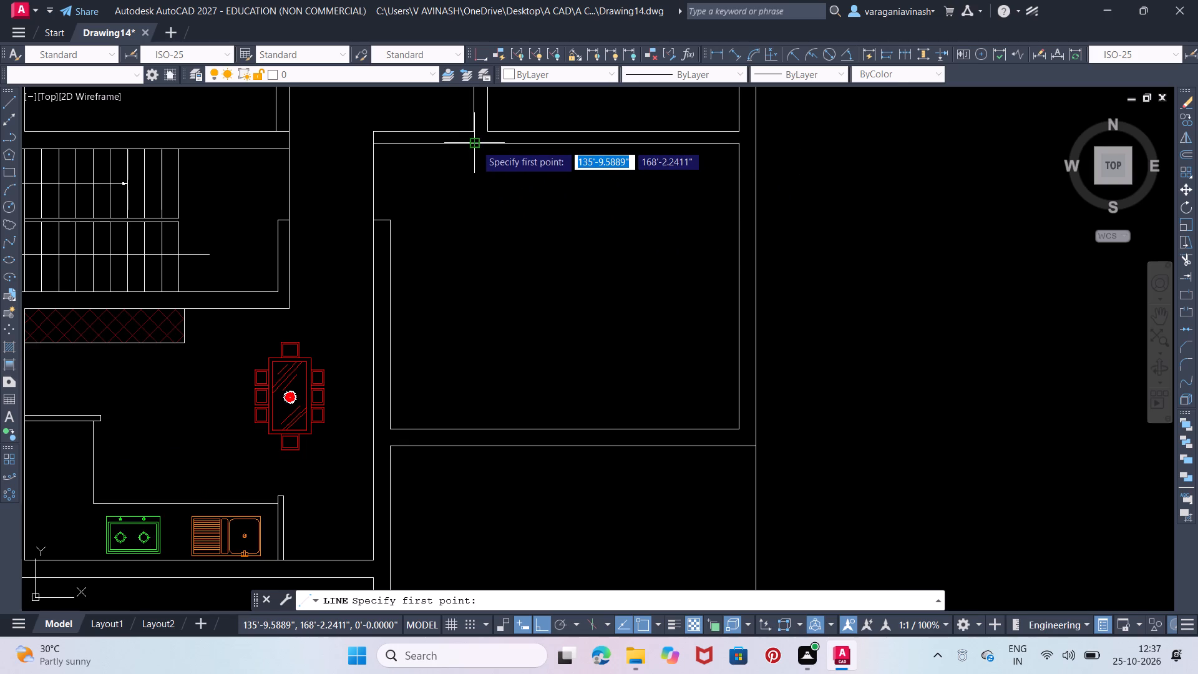
{"action": "left_click", "coordinate": [475, 144]}
{"action": "scroll", "coordinate": [475, 162], "scroll_direction": "up", "scroll_amount": 1}
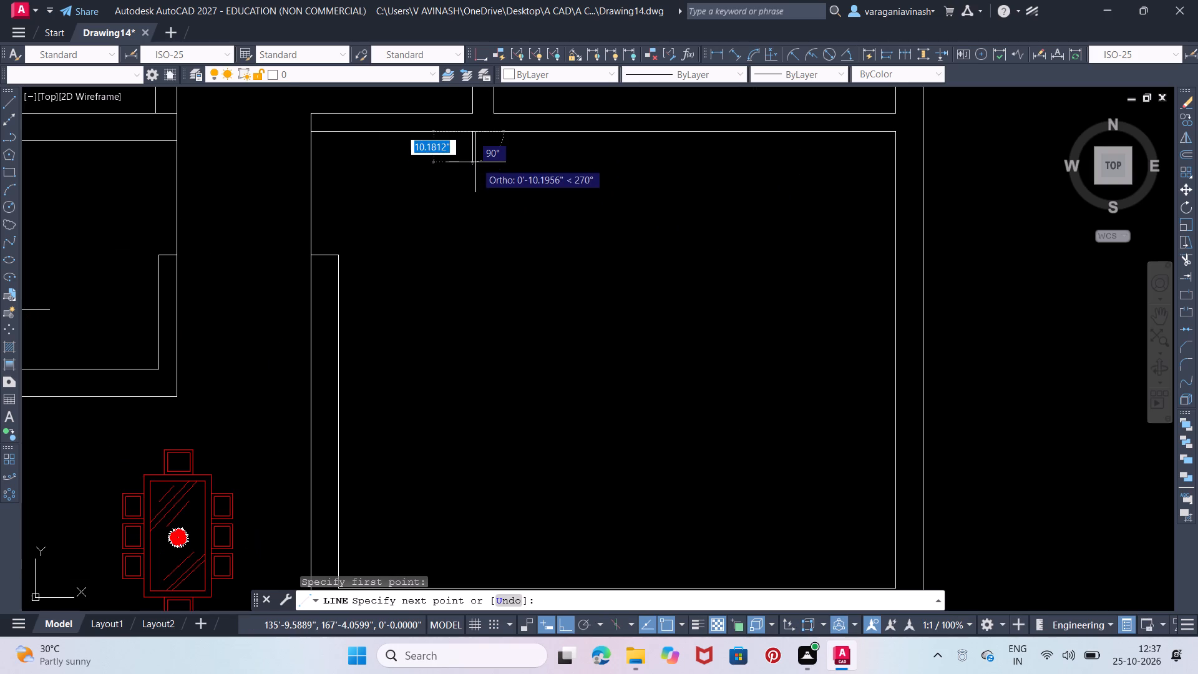
{"action": "left_click", "coordinate": [477, 163]}
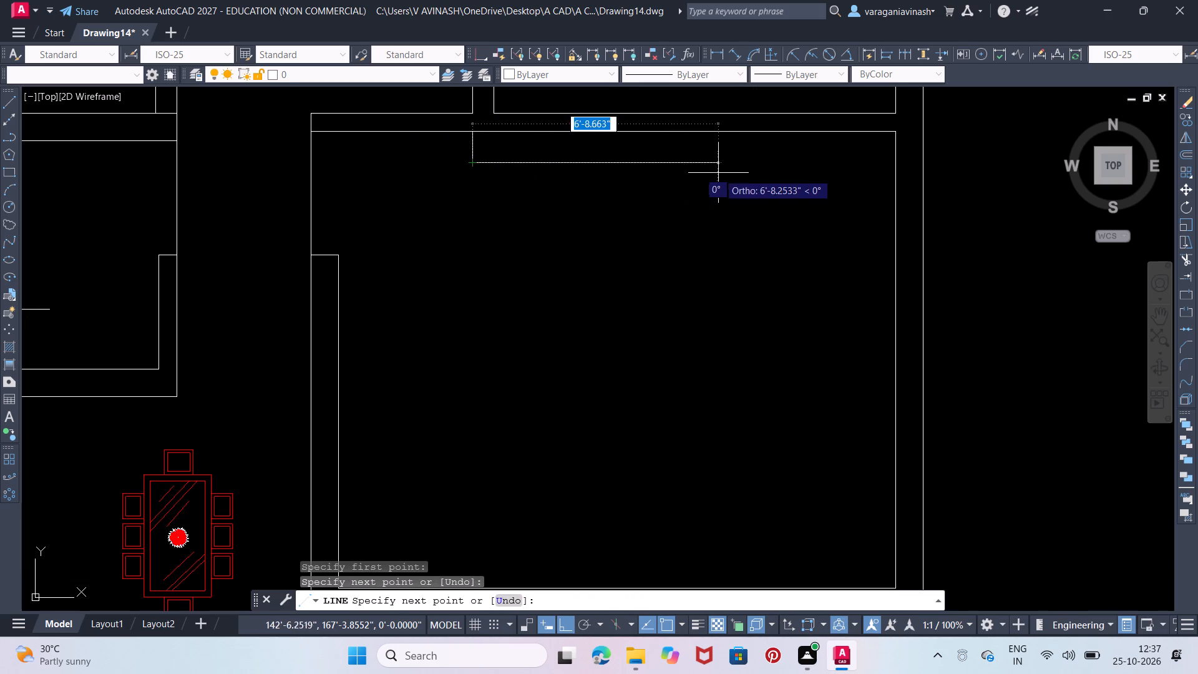
{"action": "middle_click_drag", "start_coordinate": [726, 176], "coordinate": [713, 247]}
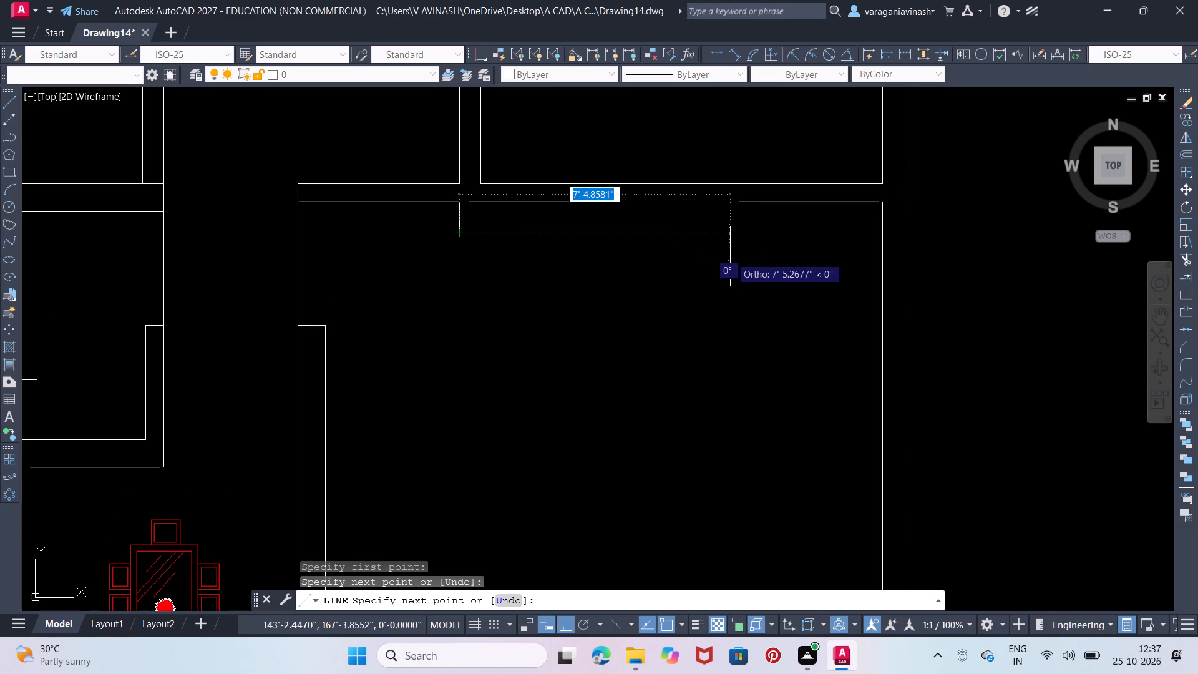
{"action": "type", "text": "7'"}
{"action": "key", "text": "Return"}
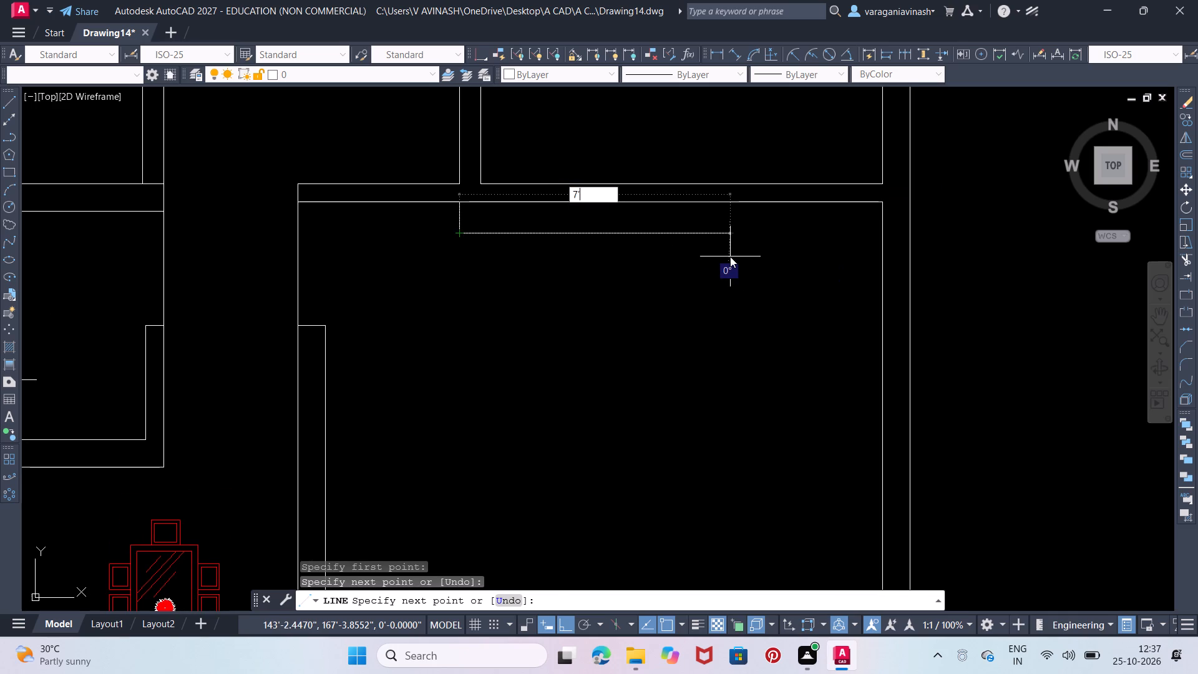
{"action": "left_click", "coordinate": [713, 203]}
{"action": "right_click", "coordinate": [713, 203]}
{"action": "left_click", "coordinate": [721, 207]}
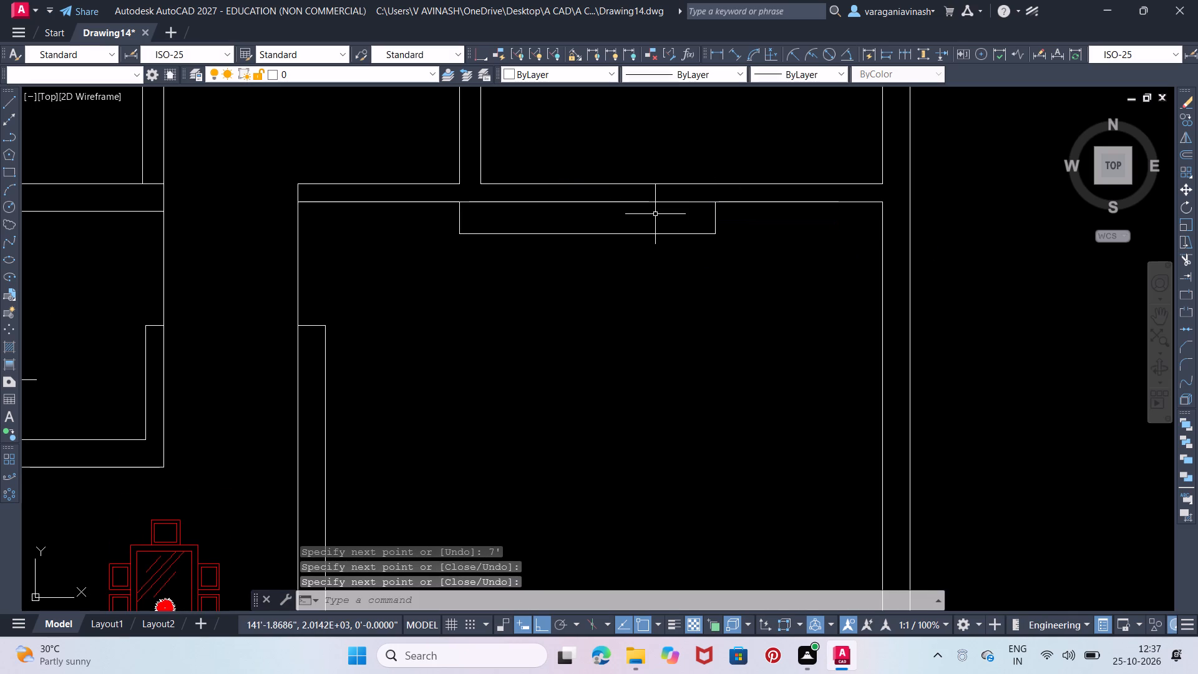
Draw a thin rectangle about 4'-7" by 1.25" inside the wall unit, just below the wall line.
{"action": "scroll", "coordinate": [655, 214], "scroll_direction": "up", "scroll_amount": 1}
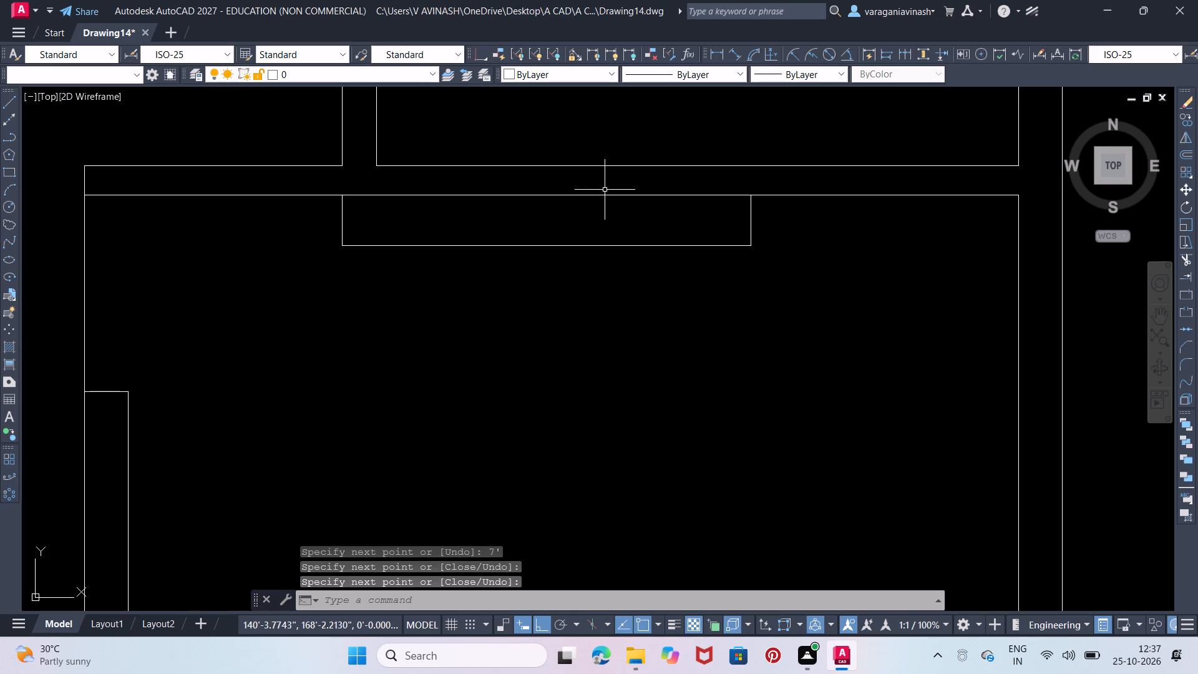
{"action": "right_click", "coordinate": [600, 183]}
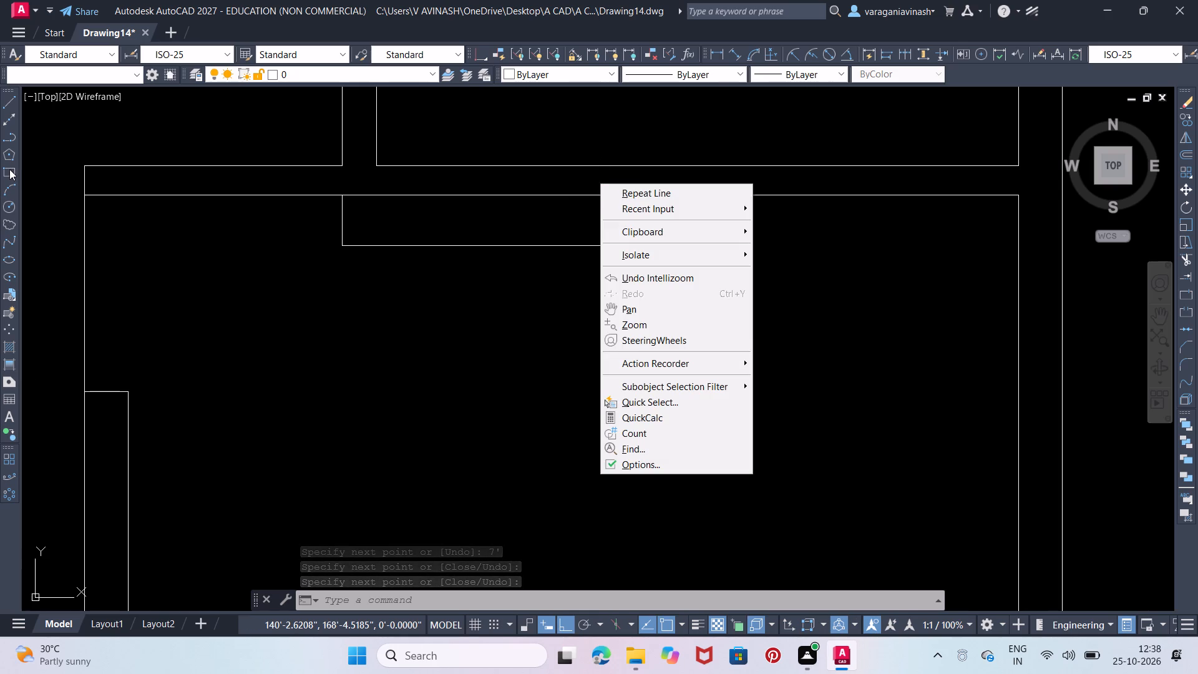
{"action": "left_click", "coordinate": [9, 169]}
{"action": "left_click", "coordinate": [9, 169]}
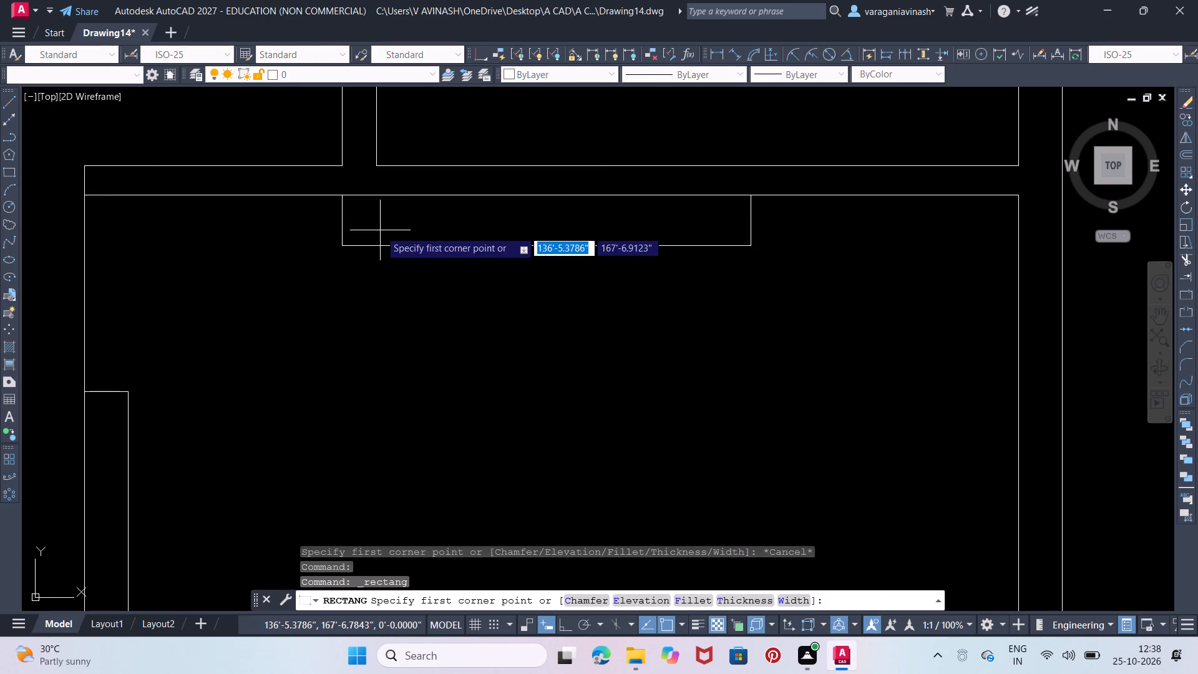
{"action": "middle_click_drag", "start_coordinate": [425, 217], "coordinate": [414, 228]}
{"action": "scroll", "coordinate": [410, 231], "scroll_direction": "up", "scroll_amount": 1}
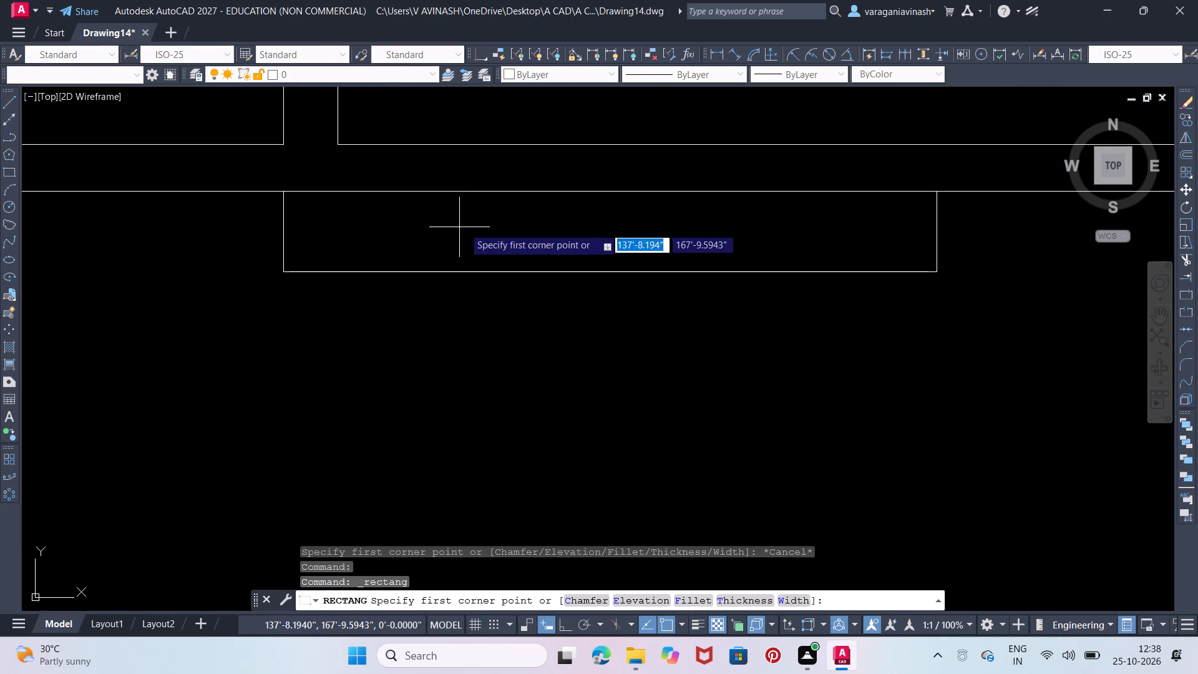
{"action": "scroll", "coordinate": [468, 227], "scroll_direction": "up", "scroll_amount": 1}
{"action": "middle_click_drag", "start_coordinate": [556, 235], "coordinate": [455, 313]}
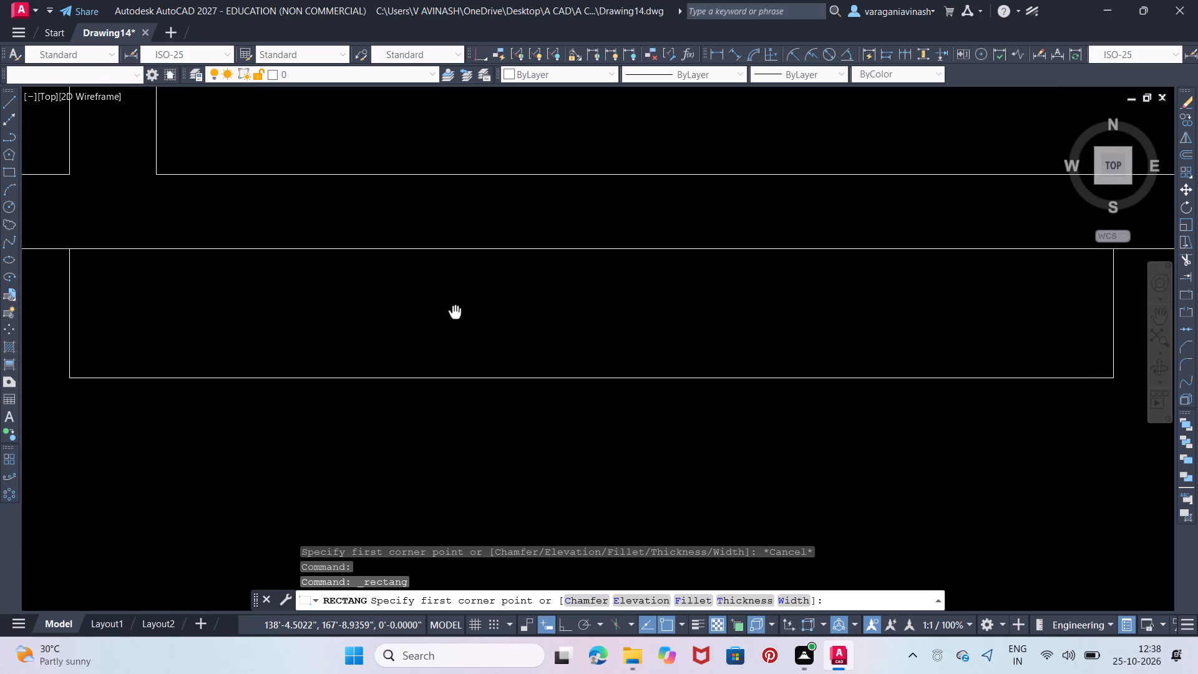
{"action": "middle_click_drag", "start_coordinate": [455, 313], "coordinate": [456, 313]}
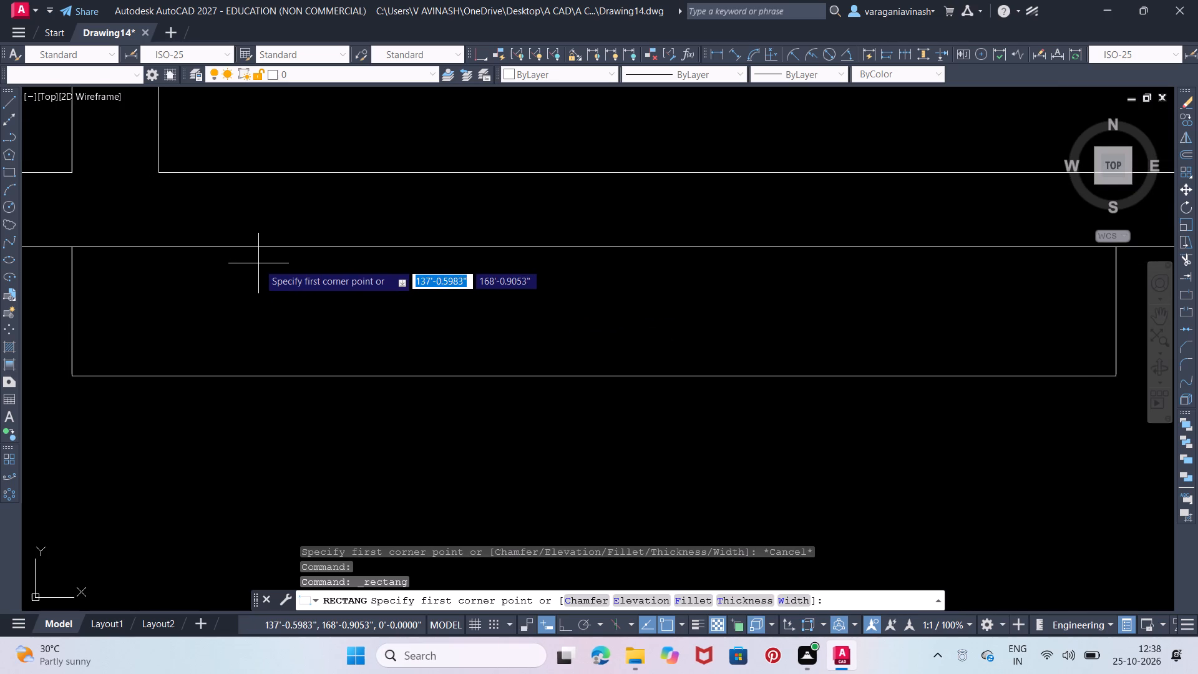
{"action": "left_click", "coordinate": [258, 263]}
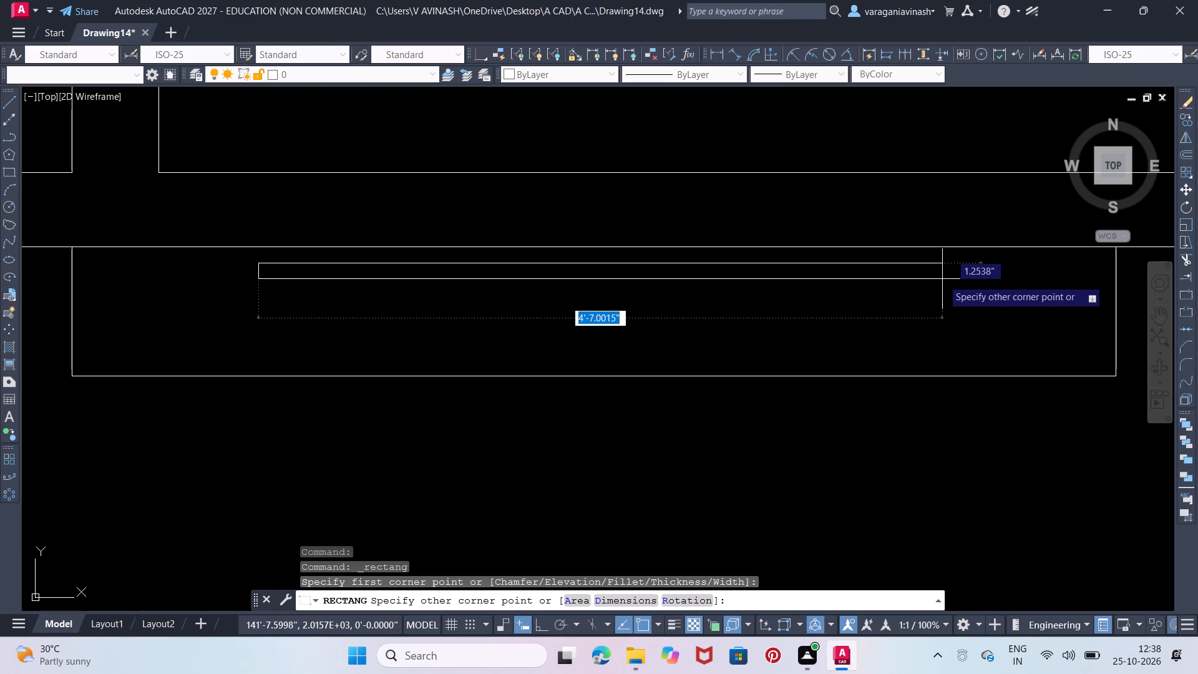
{"action": "left_click", "coordinate": [938, 278]}
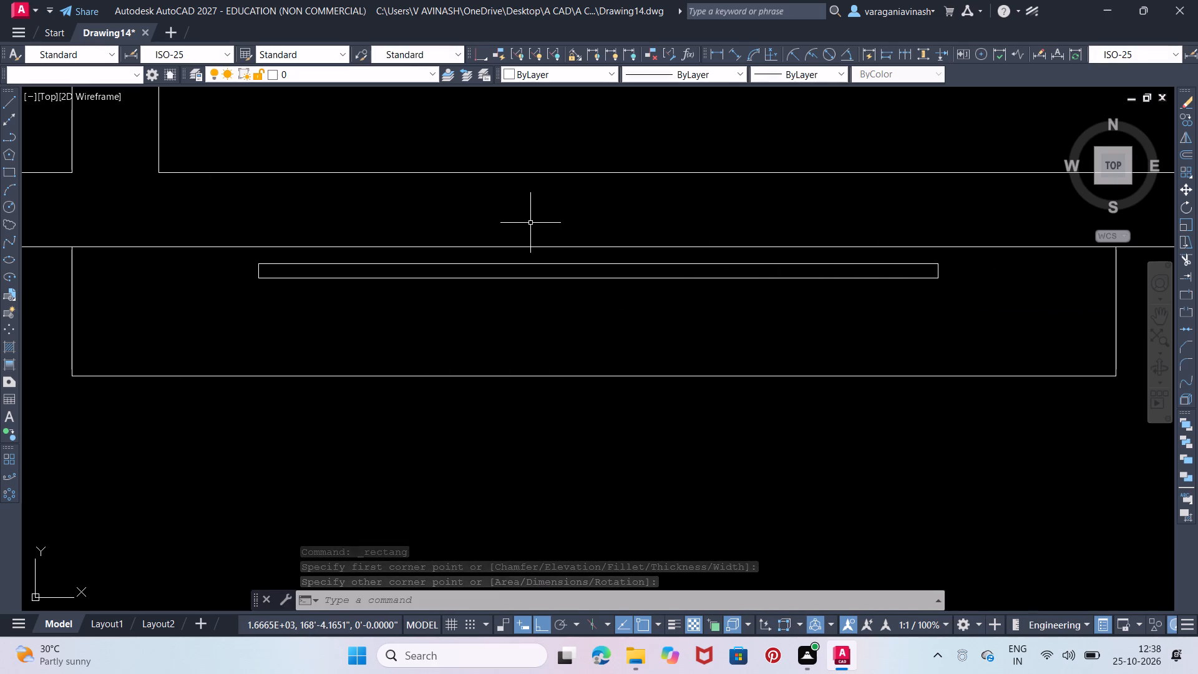
{"action": "key", "text": "Escape"}
Fillet the thin rectangle's two lower corners with the 1" radius.
{"action": "key", "text": "f"}
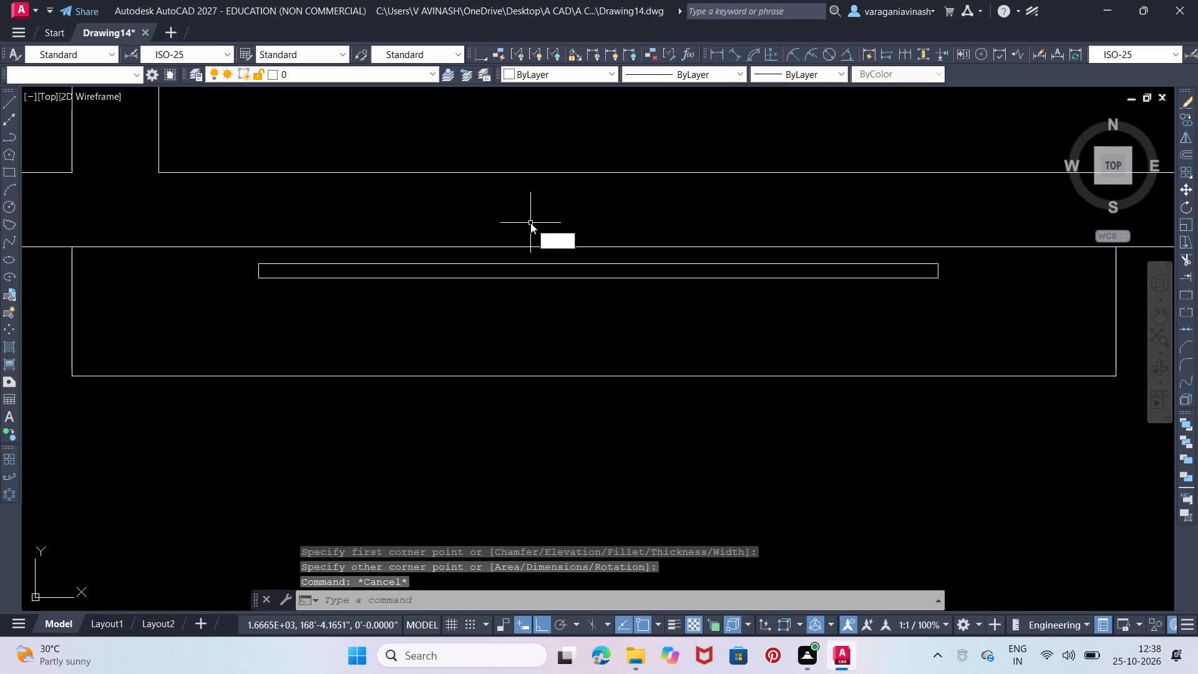
{"action": "key", "text": "i"}
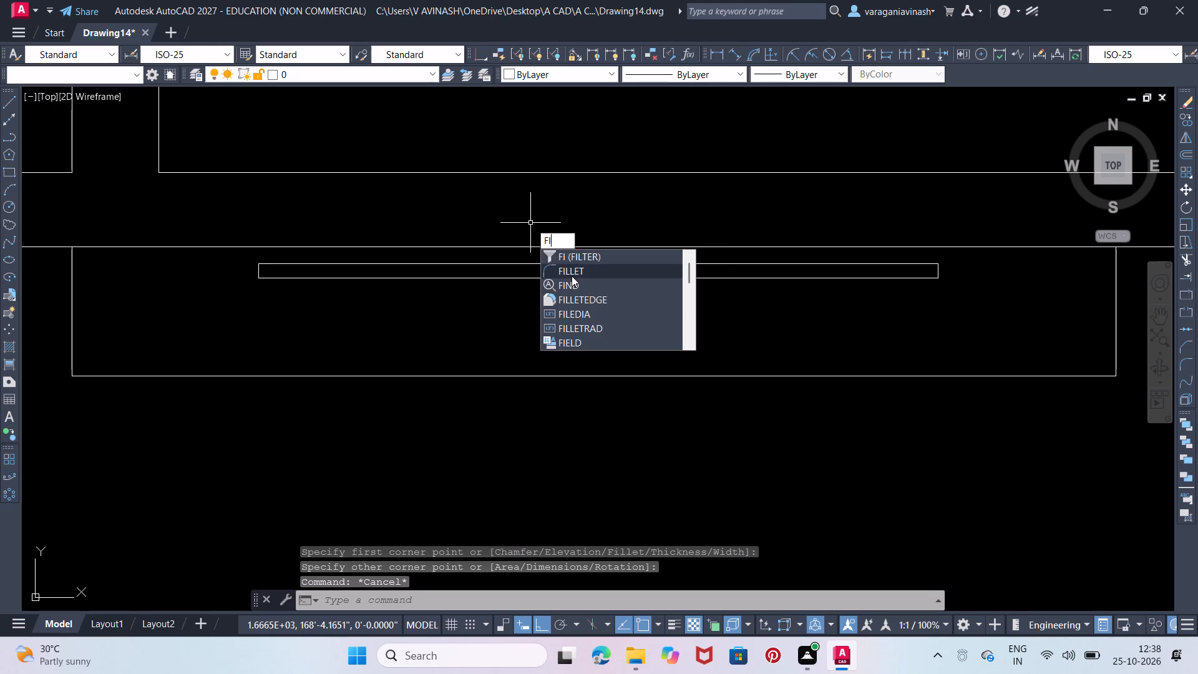
{"action": "left_click", "coordinate": [570, 276]}
{"action": "type", "text": "0.5"}
{"action": "key", "text": "Return"}
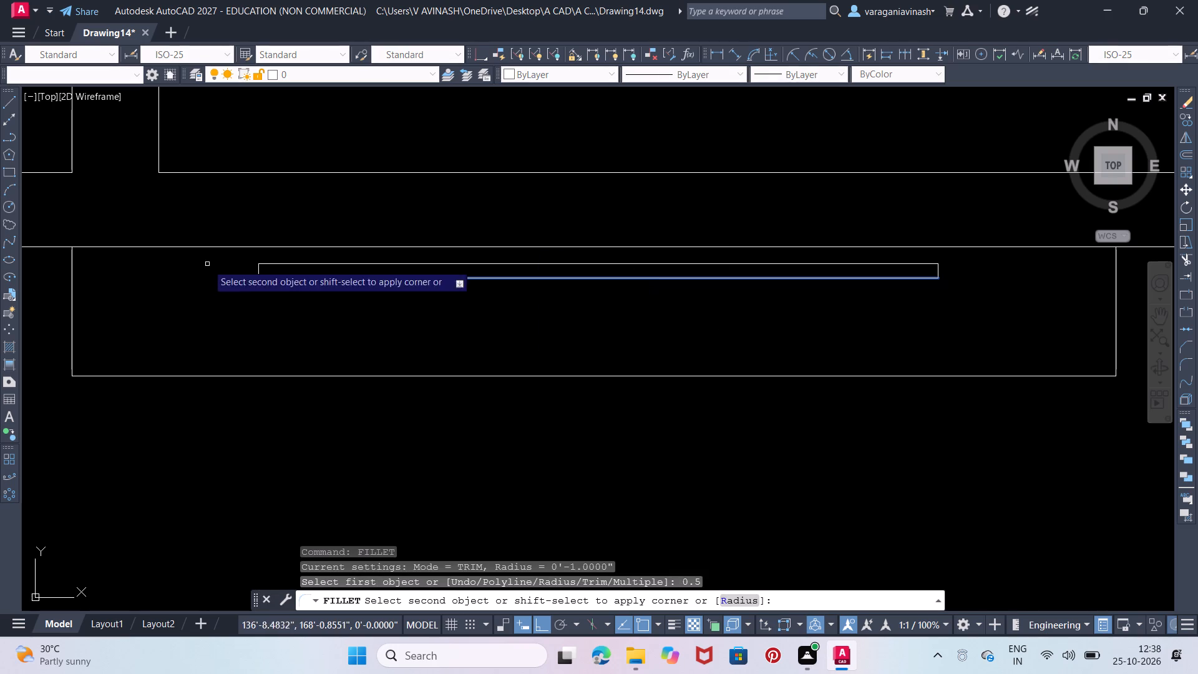
{"action": "left_click", "coordinate": [260, 268]}
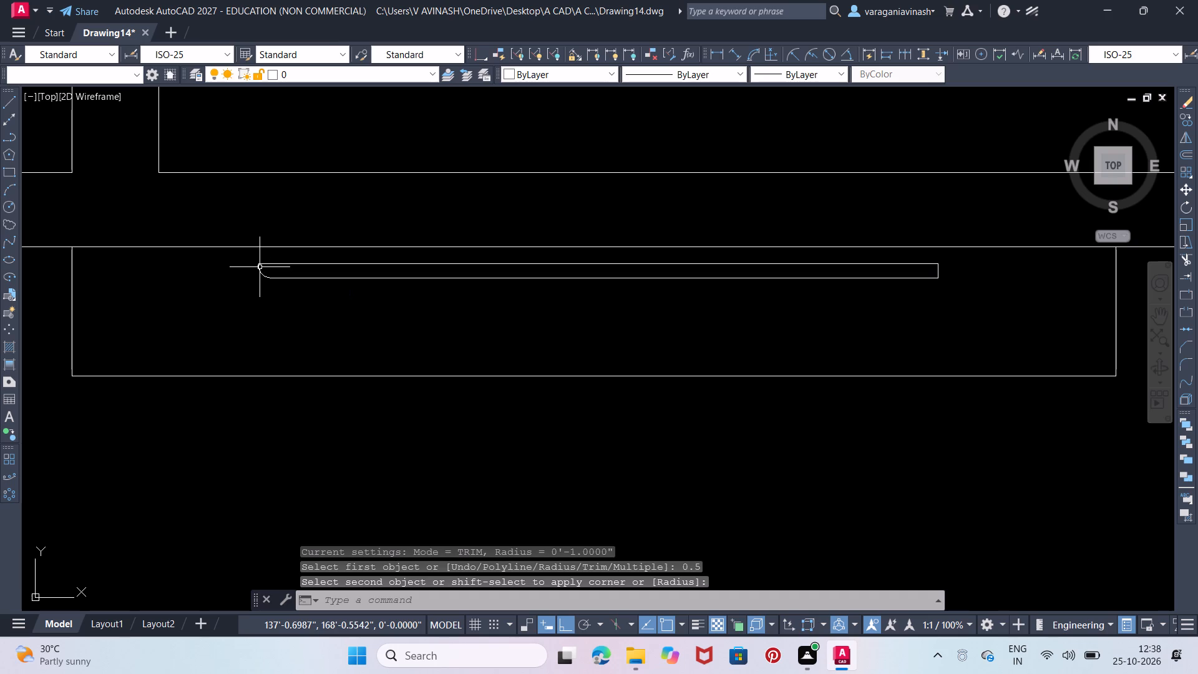
{"action": "right_click", "coordinate": [880, 271]}
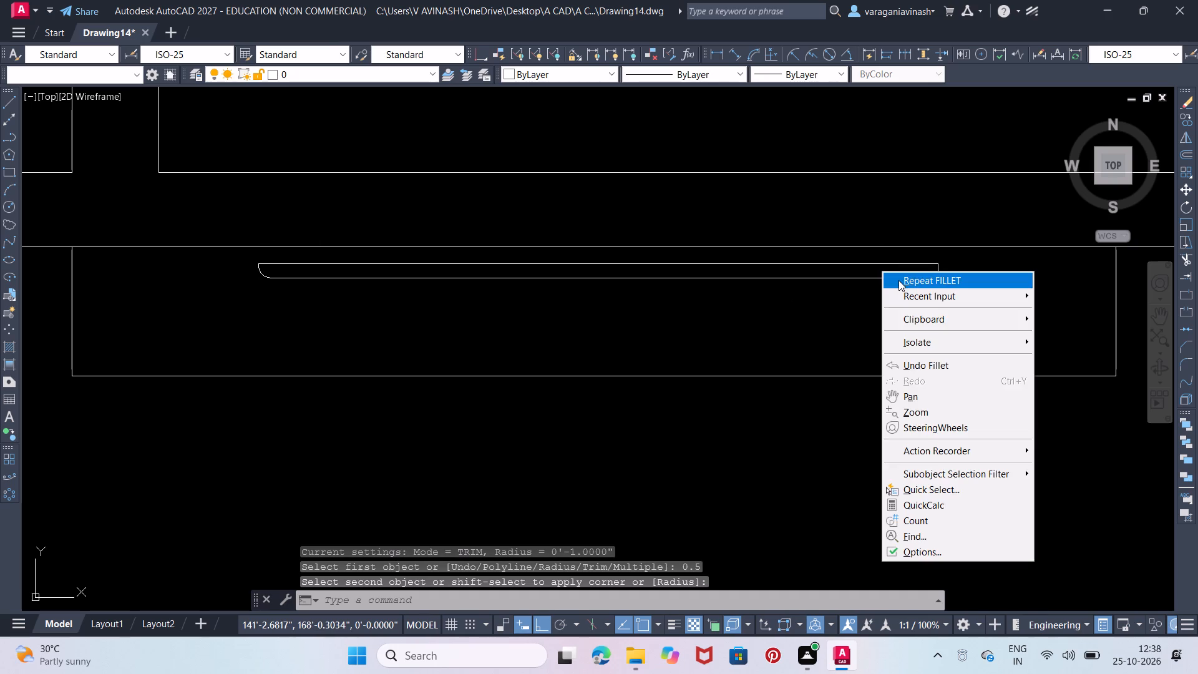
{"action": "left_click", "coordinate": [898, 280]}
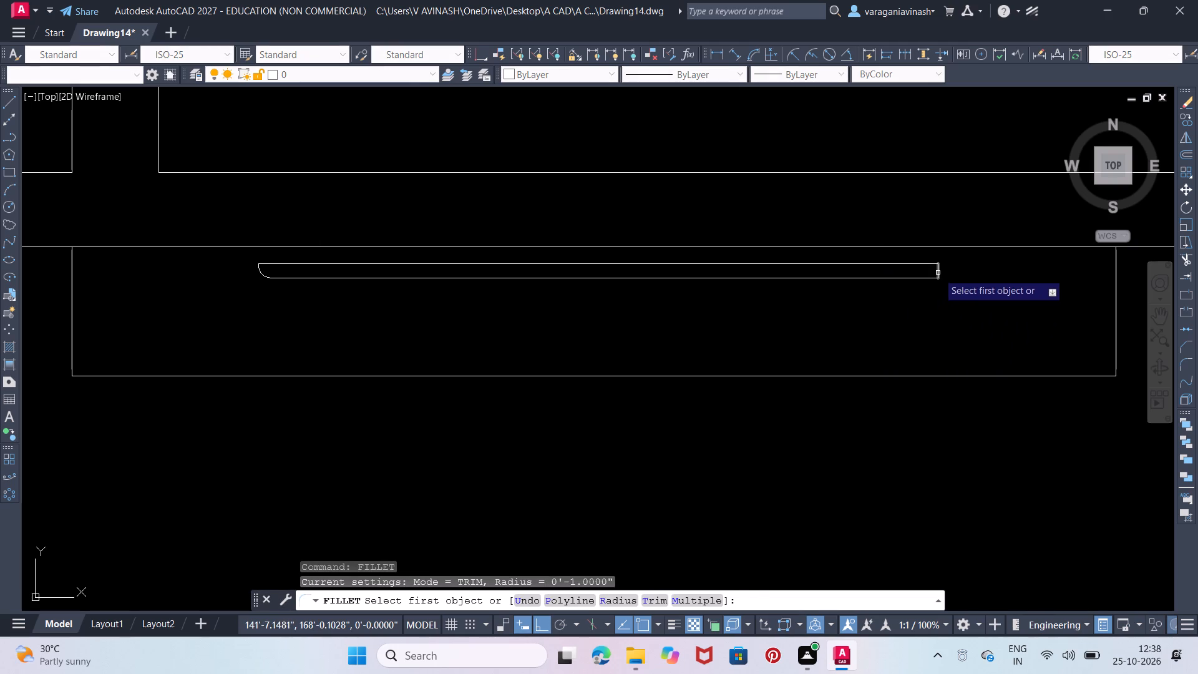
{"action": "left_click", "coordinate": [938, 273]}
{"action": "left_click", "coordinate": [927, 277]}
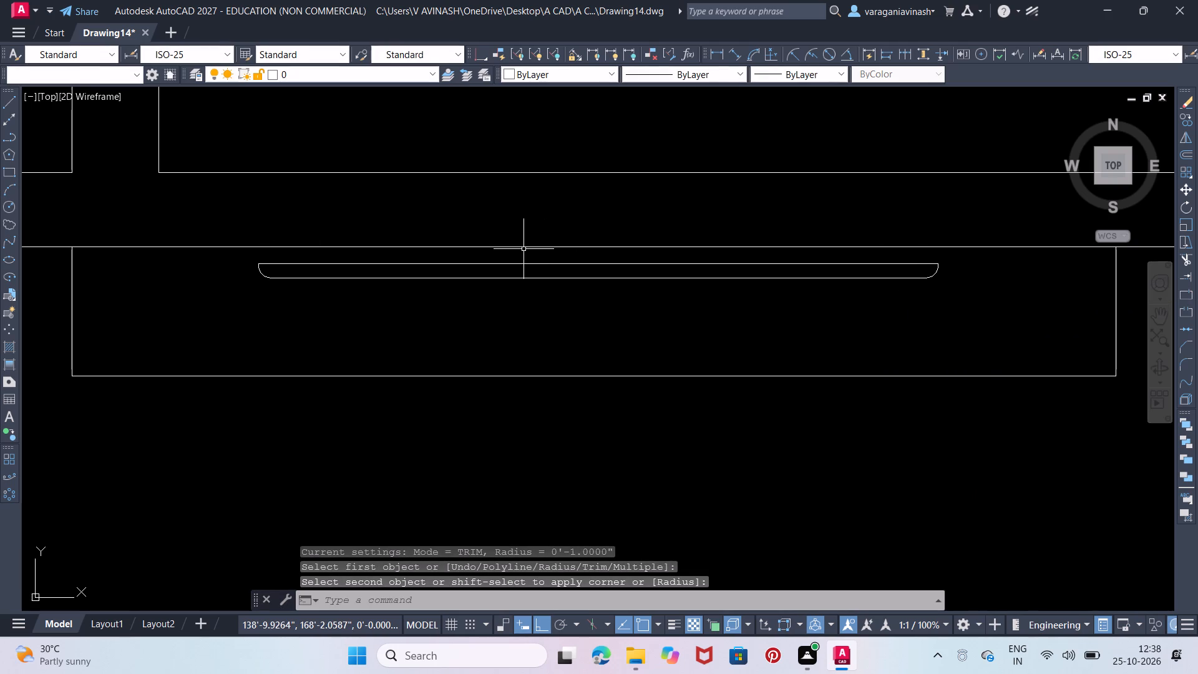
{"action": "scroll", "coordinate": [524, 249], "scroll_direction": "down", "scroll_amount": 1}
{"action": "key", "text": "Escape"}
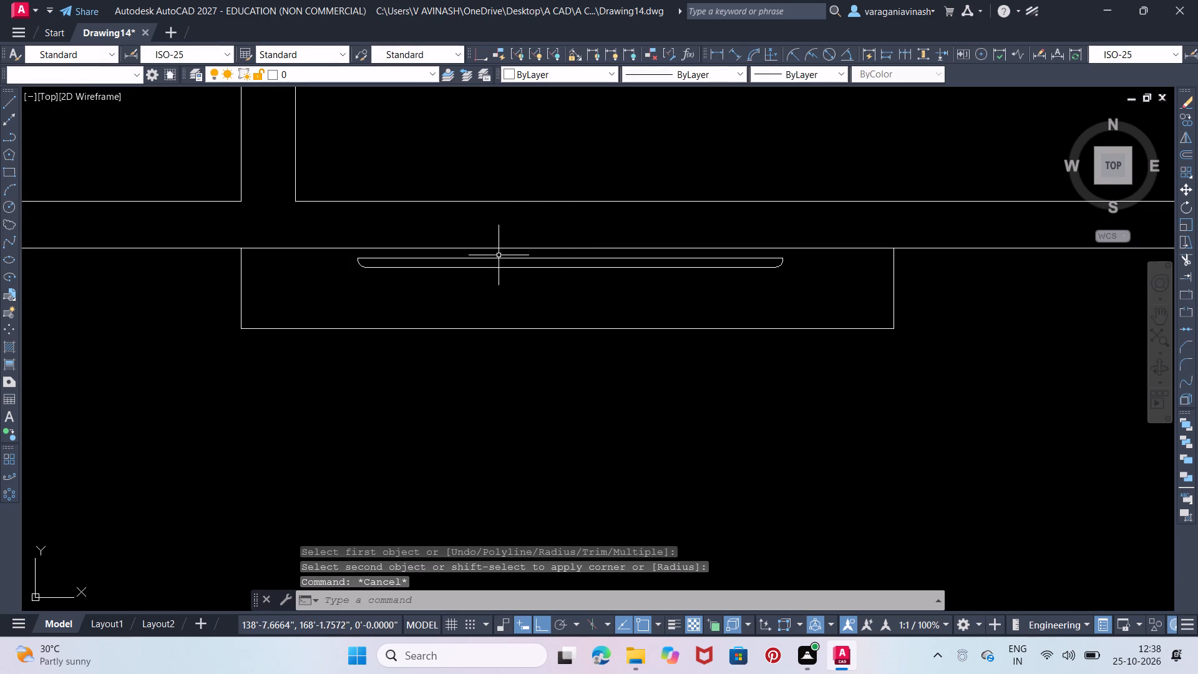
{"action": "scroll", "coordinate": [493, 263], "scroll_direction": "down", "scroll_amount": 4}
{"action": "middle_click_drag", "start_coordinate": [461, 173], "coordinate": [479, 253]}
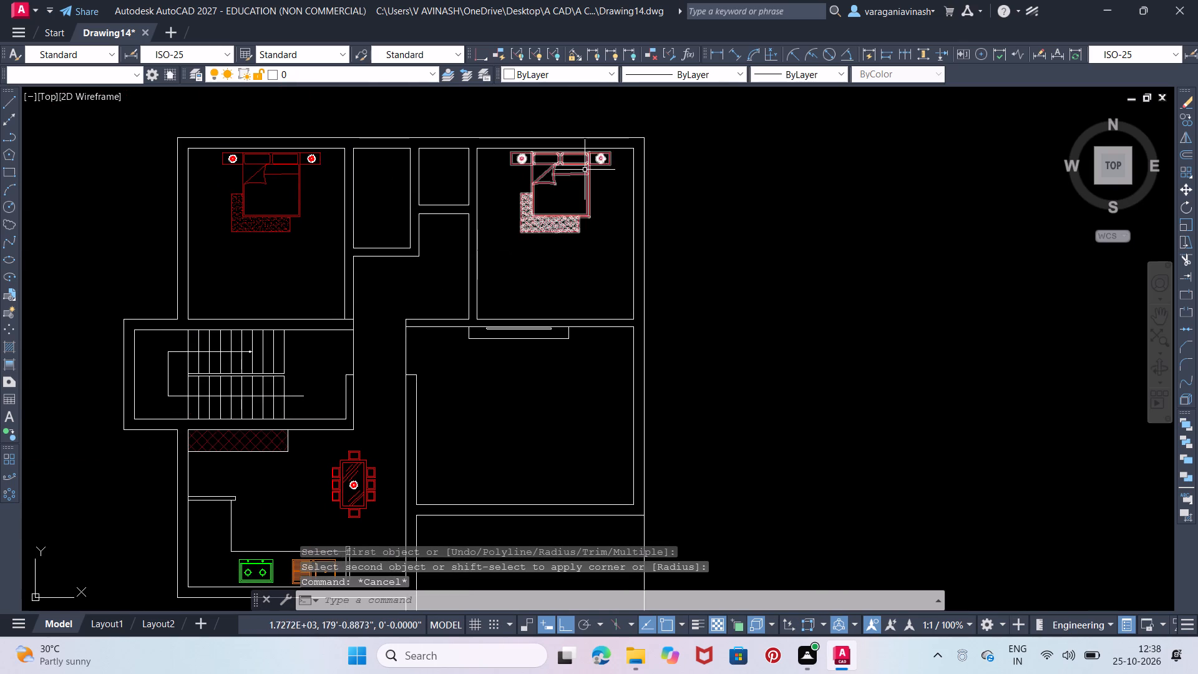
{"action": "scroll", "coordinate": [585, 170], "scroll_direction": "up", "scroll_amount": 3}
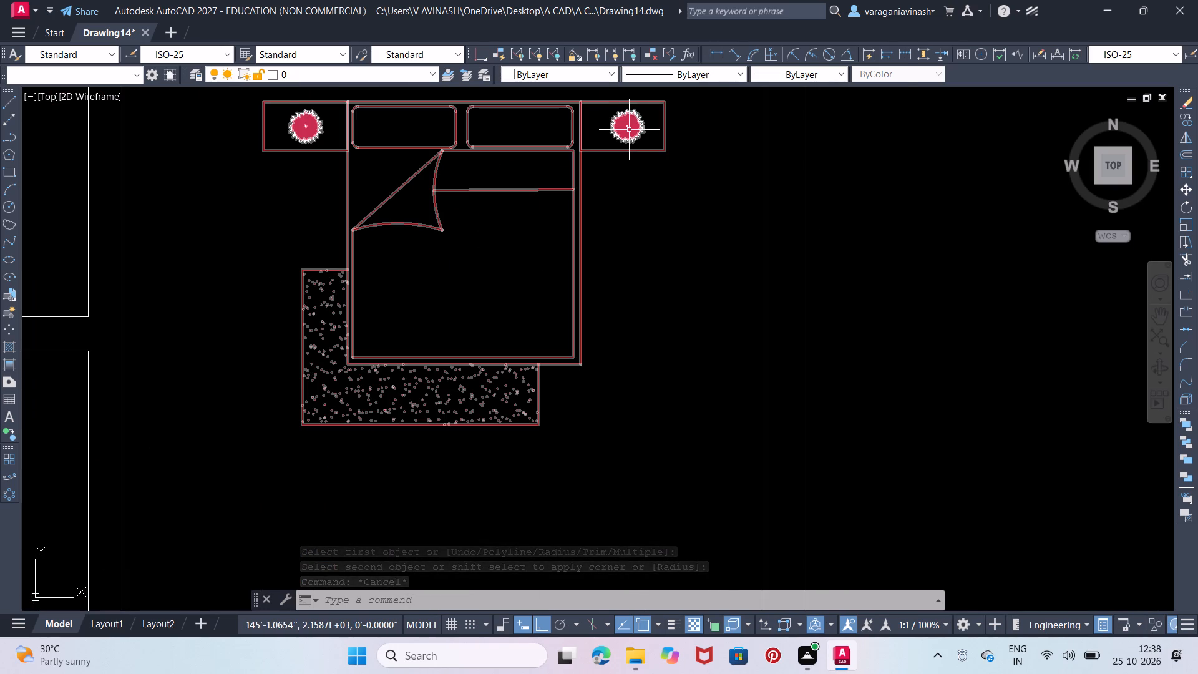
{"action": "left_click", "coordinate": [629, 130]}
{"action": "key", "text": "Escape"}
Copy the red-filled plant from the dining table into the wall unit, near its right end.
{"action": "scroll", "coordinate": [635, 139], "scroll_direction": "down", "scroll_amount": 2}
{"action": "middle_click_drag", "start_coordinate": [590, 333], "coordinate": [589, 316]}
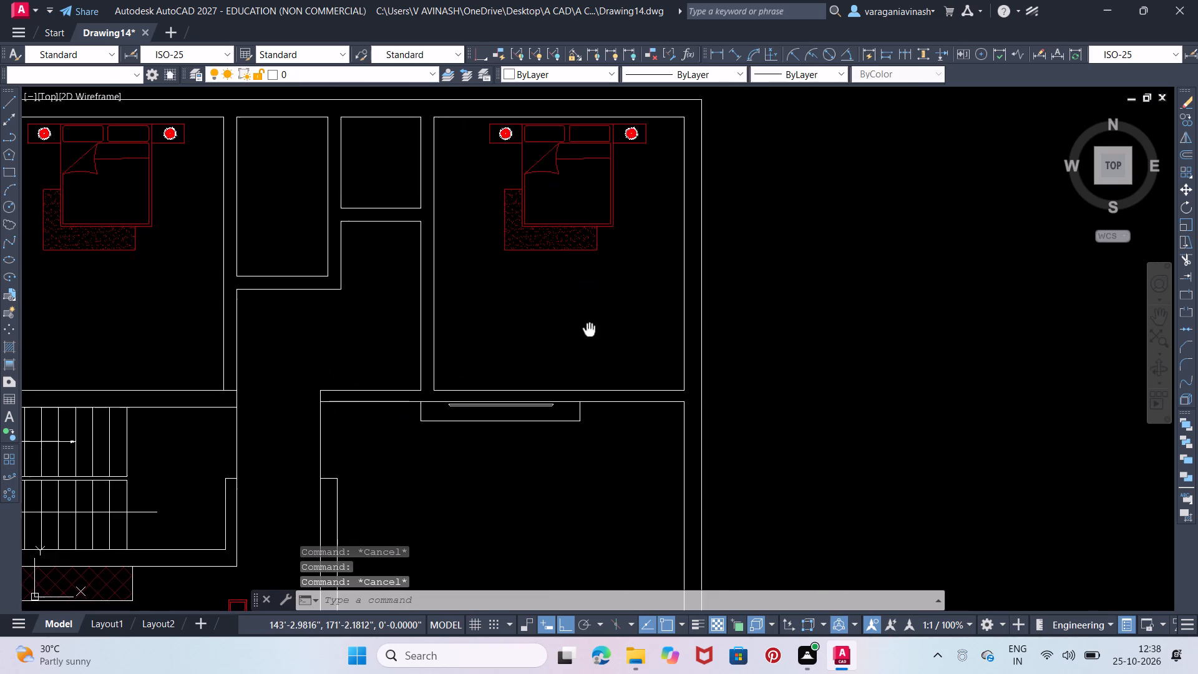
{"action": "middle_click_drag", "start_coordinate": [589, 316], "coordinate": [621, 178]}
{"action": "left_click", "coordinate": [280, 491]}
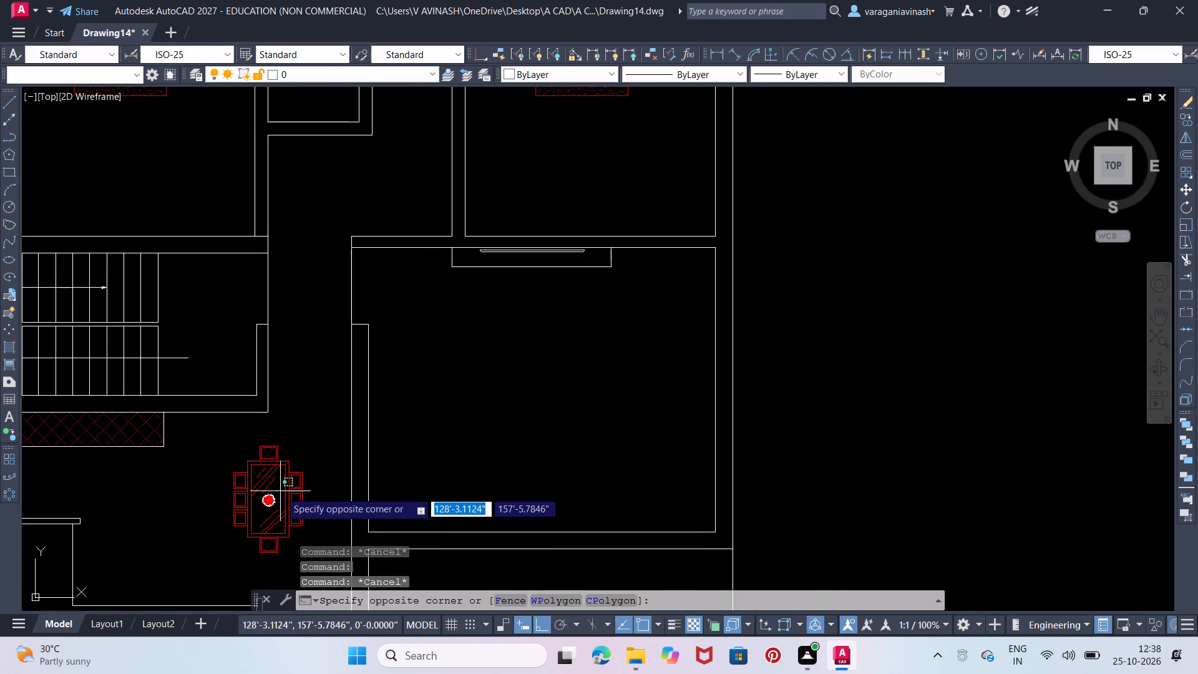
{"action": "left_click", "coordinate": [271, 499]}
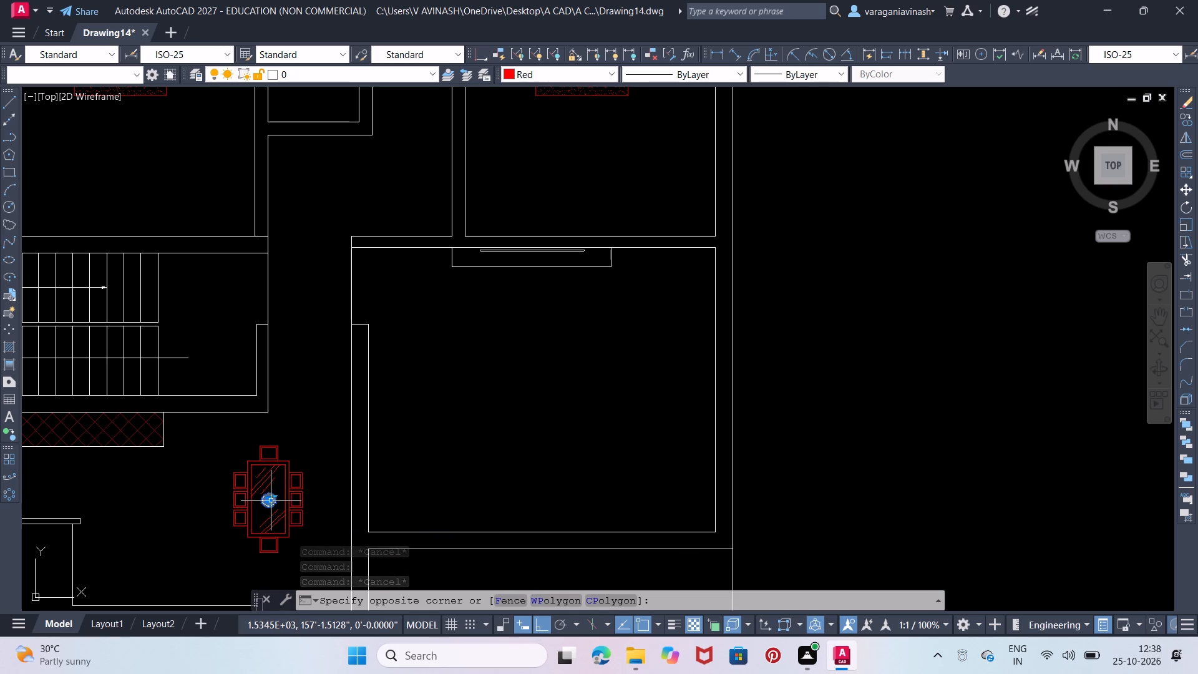
{"action": "right_click_drag", "start_coordinate": [273, 499], "coordinate": [606, 260]}
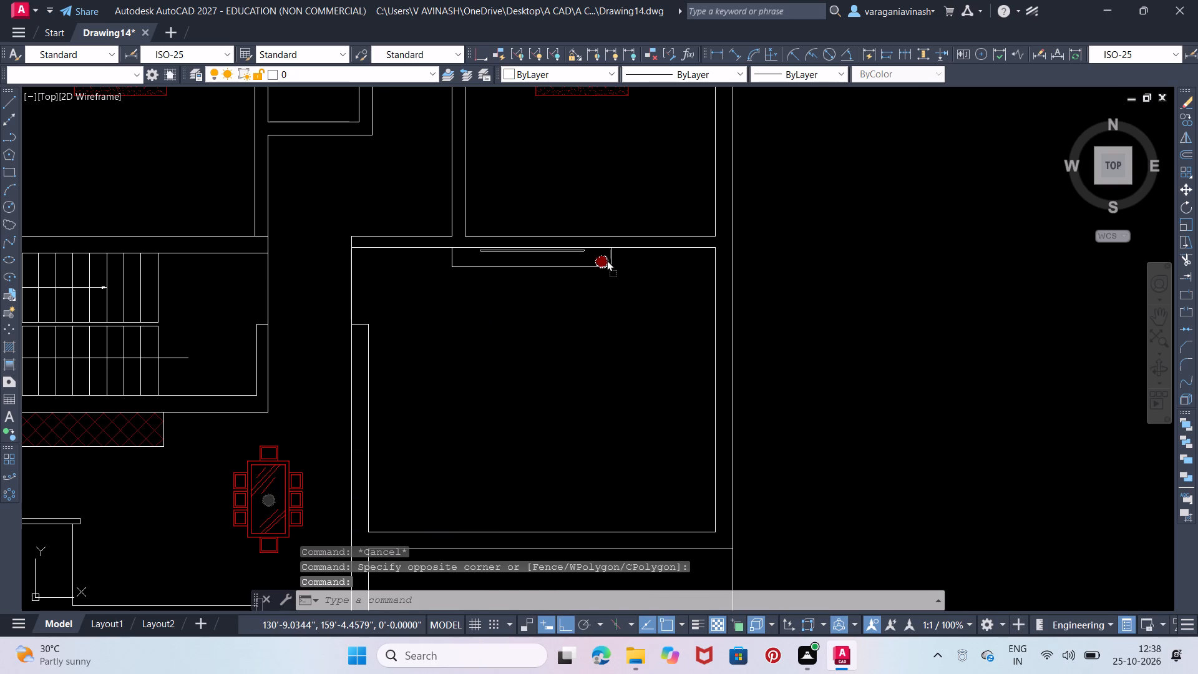
{"action": "right_click_drag", "start_coordinate": [606, 260], "coordinate": [603, 258]}
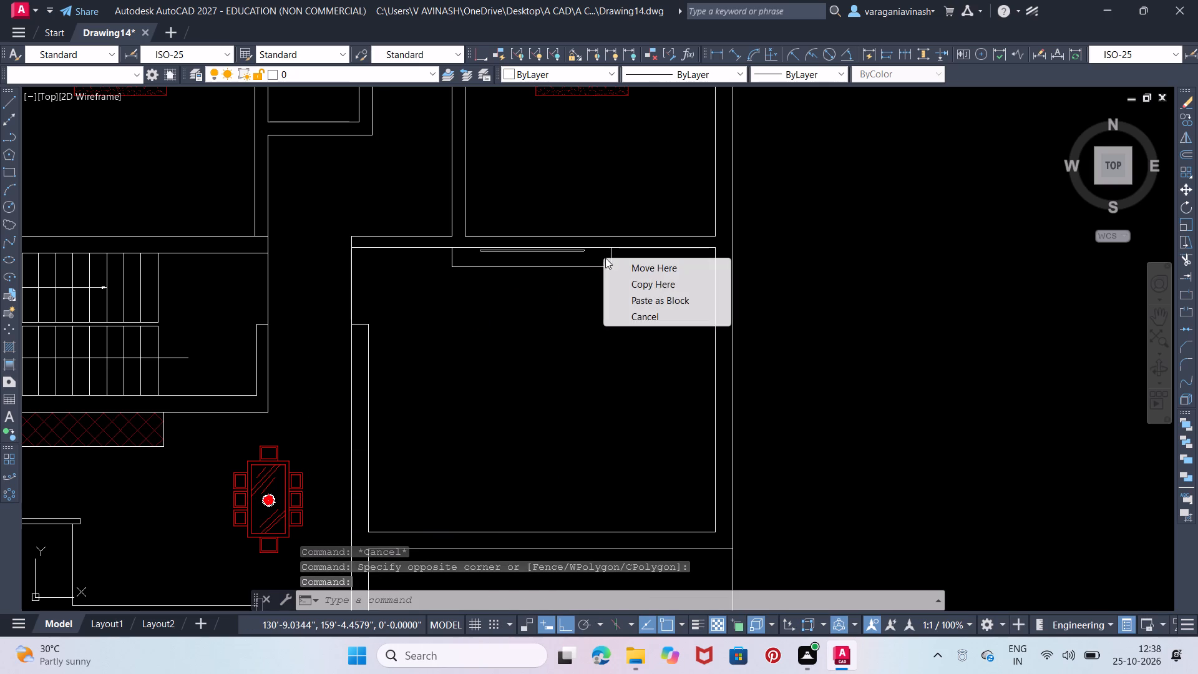
{"action": "left_click", "coordinate": [658, 283]}
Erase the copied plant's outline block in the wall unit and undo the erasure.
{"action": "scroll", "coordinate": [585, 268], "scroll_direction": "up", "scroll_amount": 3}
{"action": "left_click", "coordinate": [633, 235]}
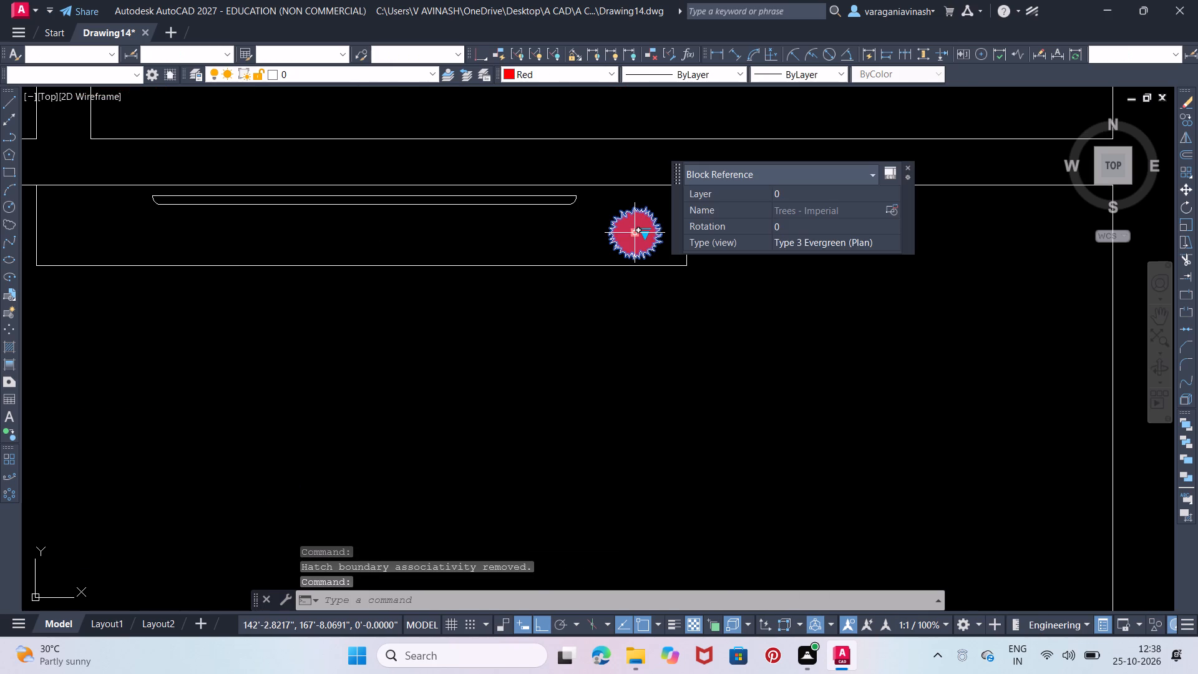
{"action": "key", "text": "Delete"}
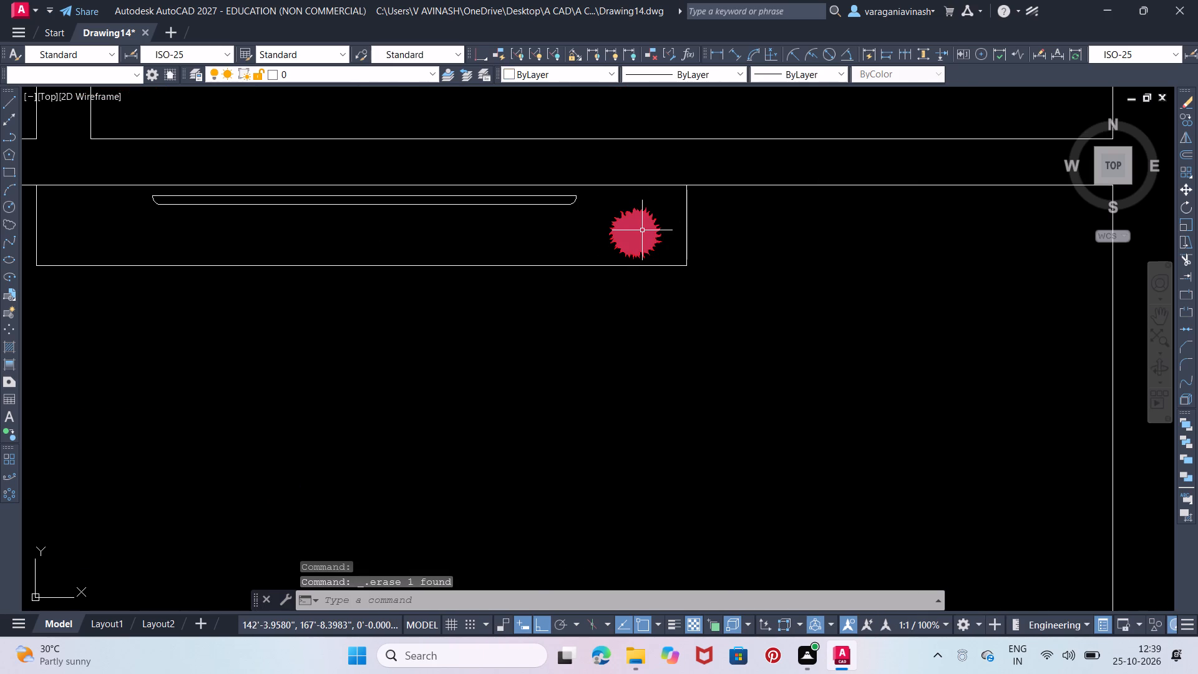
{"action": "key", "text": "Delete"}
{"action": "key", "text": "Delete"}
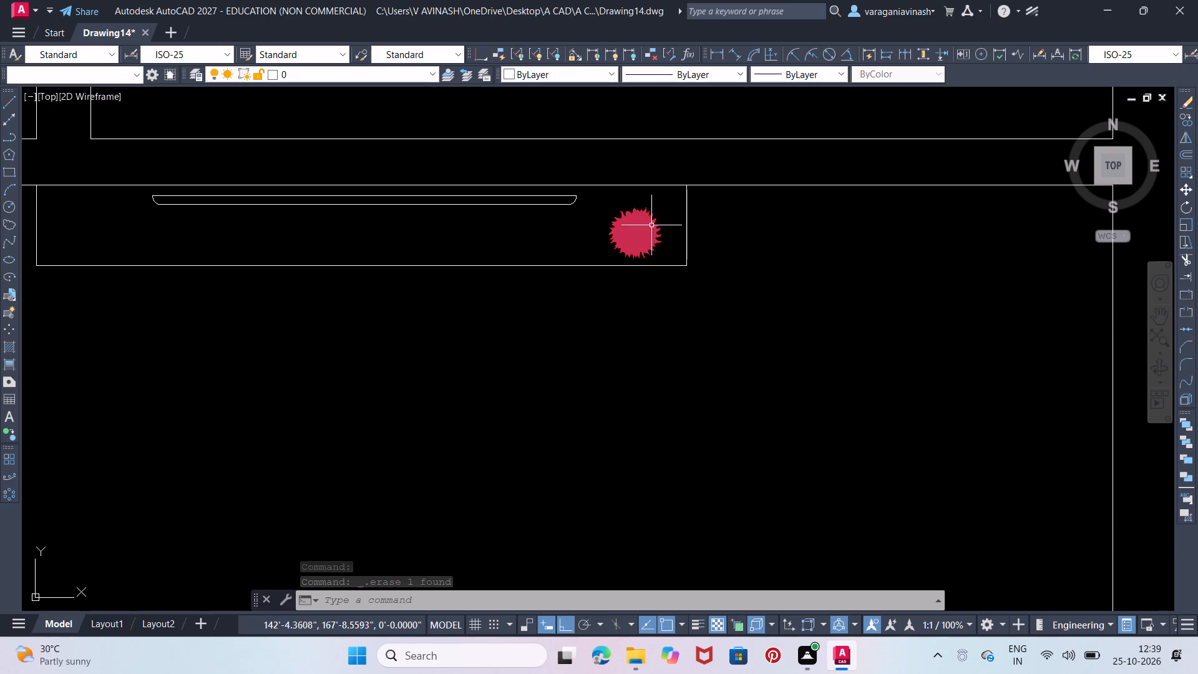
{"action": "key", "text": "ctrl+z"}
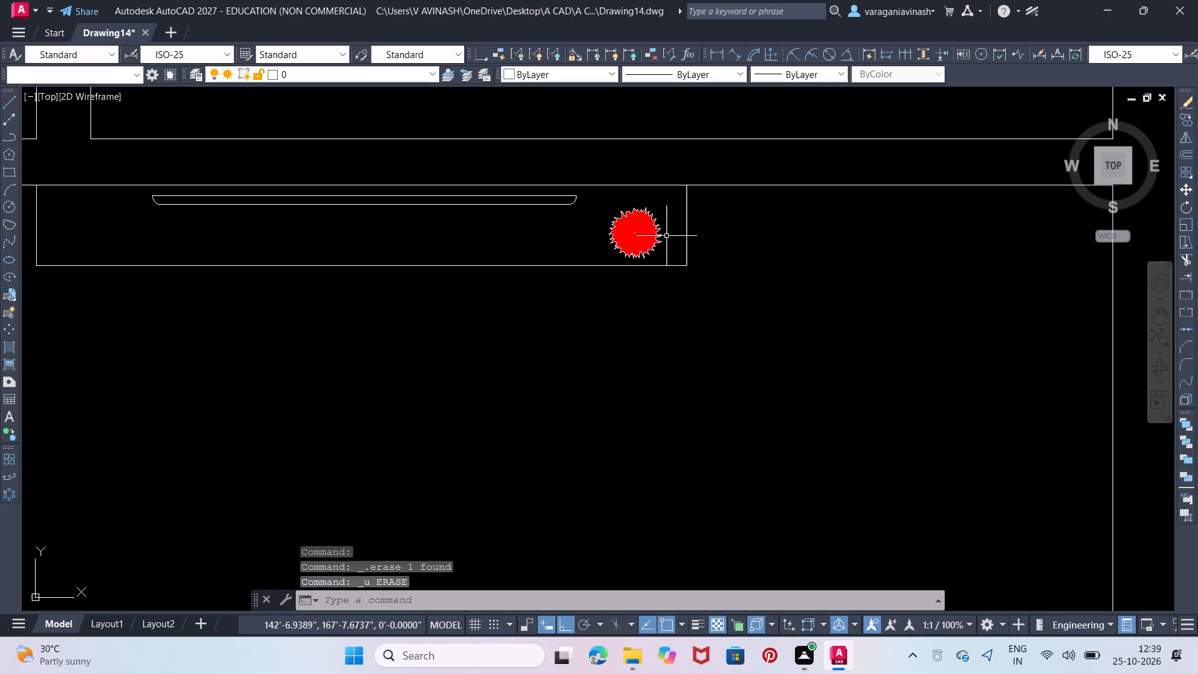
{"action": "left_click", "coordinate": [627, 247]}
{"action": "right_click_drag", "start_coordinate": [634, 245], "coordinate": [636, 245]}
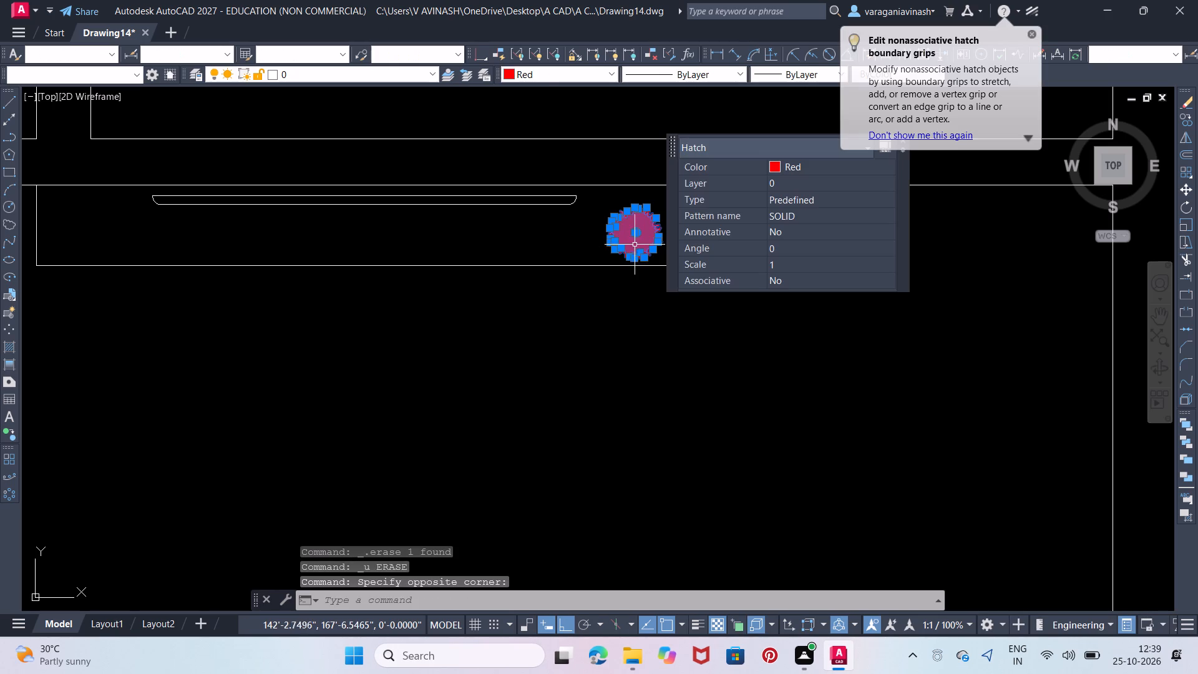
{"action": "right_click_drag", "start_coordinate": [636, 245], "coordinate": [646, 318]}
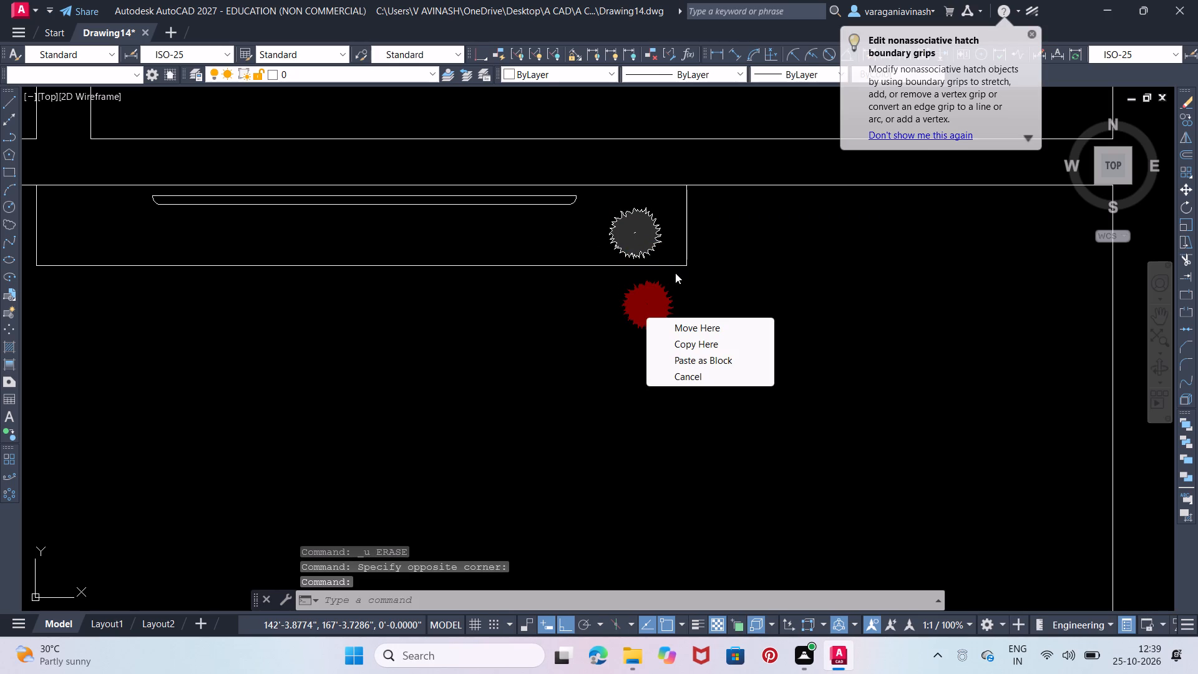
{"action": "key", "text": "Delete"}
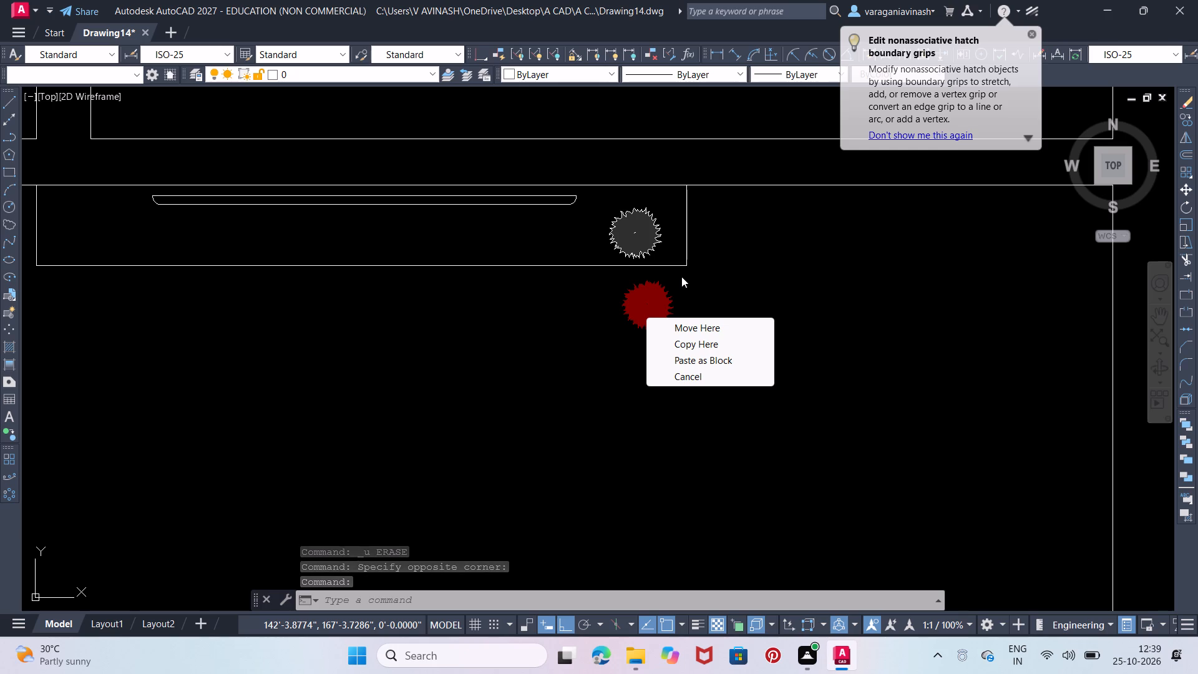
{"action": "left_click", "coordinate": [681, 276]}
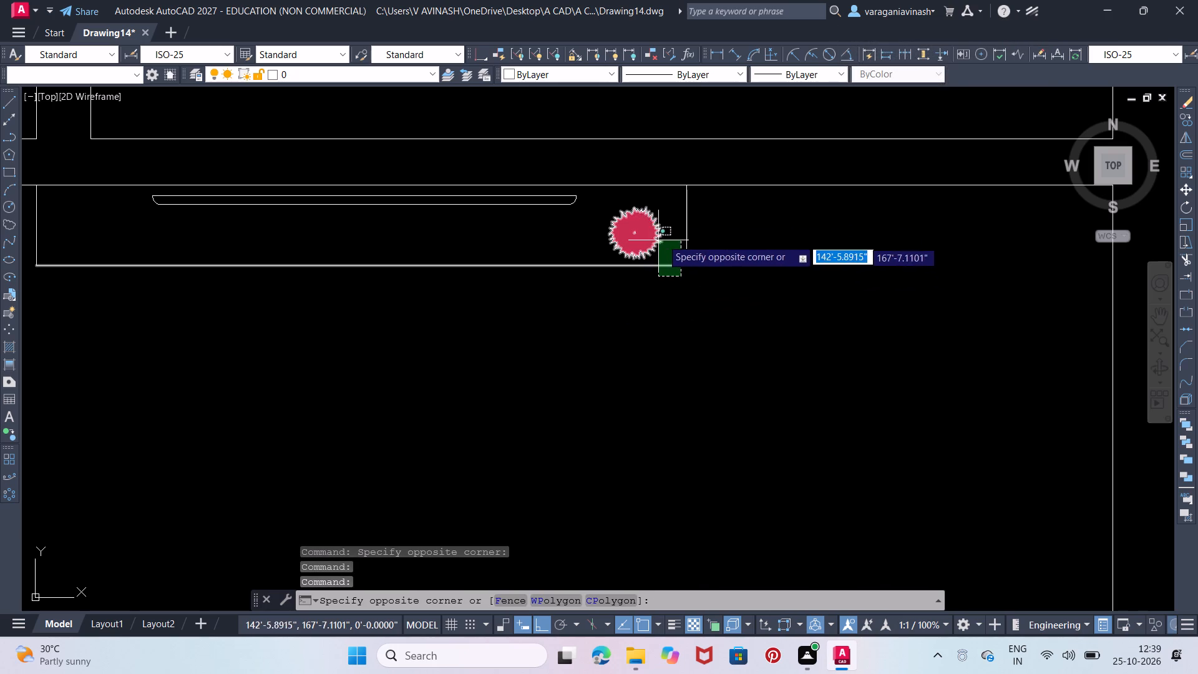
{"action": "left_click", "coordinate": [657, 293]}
Delete the solid red hatch from the copied plant in the wall unit, keeping its outline.
{"action": "left_click", "coordinate": [643, 226]}
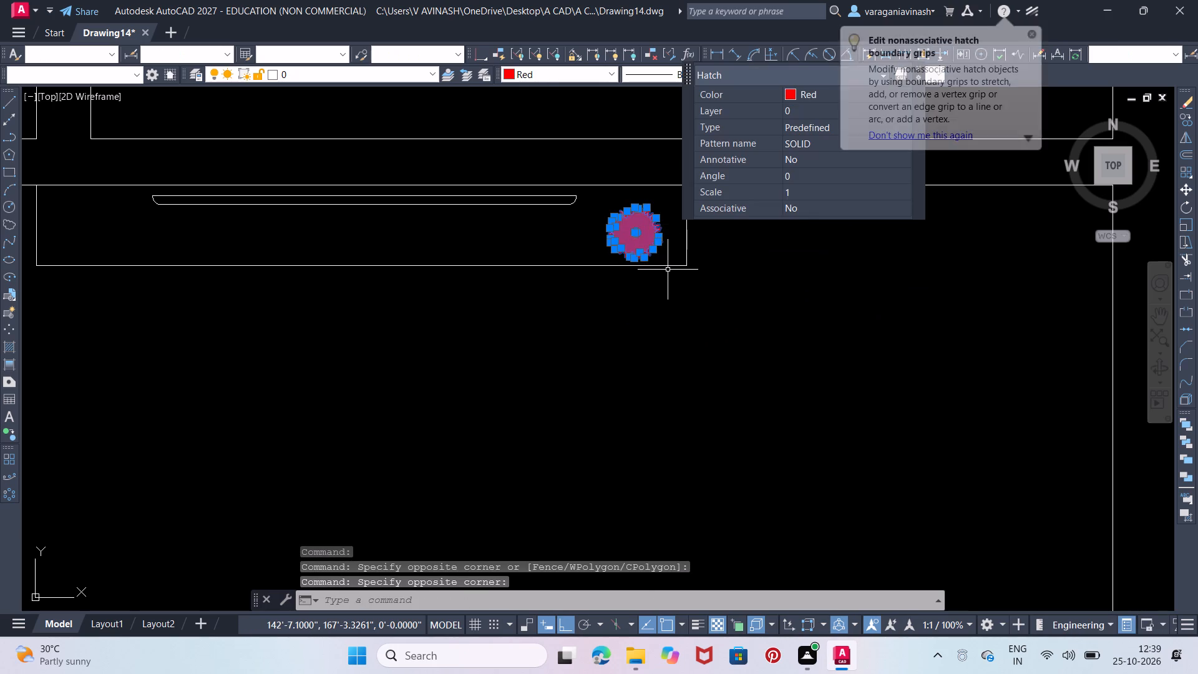
{"action": "key", "text": "Delete"}
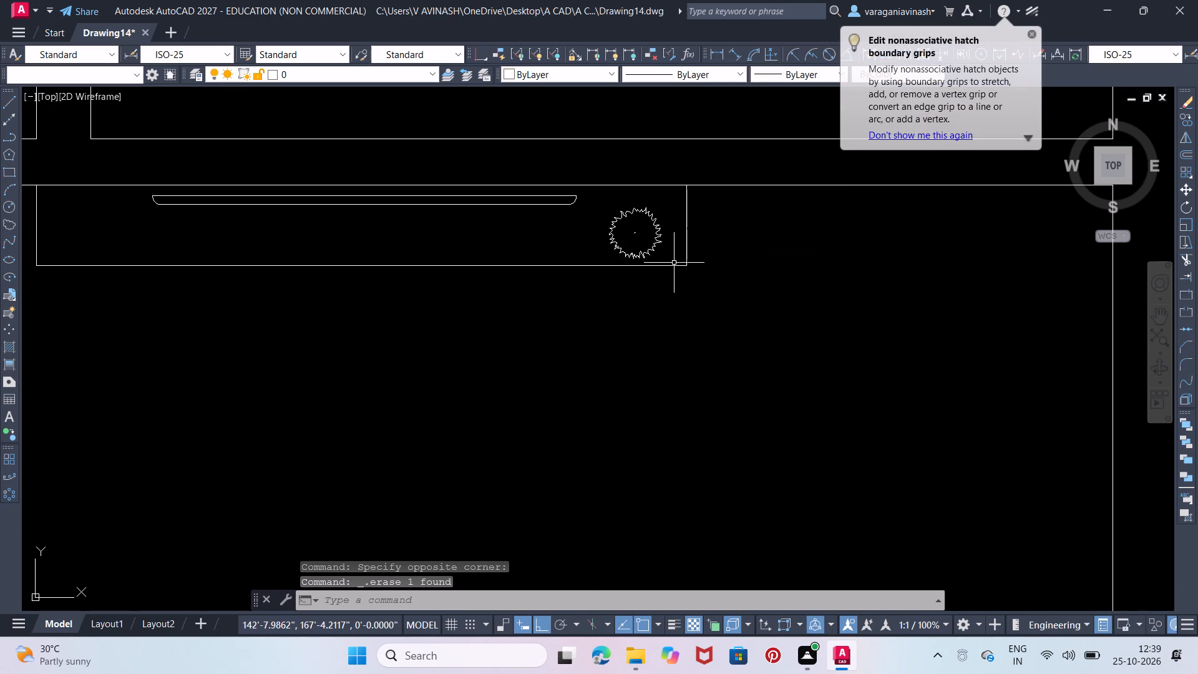
Move the unfilled plant outline slightly up and to the right within the wall unit's right end.
{"action": "middle_click_drag", "start_coordinate": [618, 210], "coordinate": [718, 271]}
{"action": "scroll", "coordinate": [770, 262], "scroll_direction": "up", "scroll_amount": 1}
{"action": "left_click_drag", "start_coordinate": [756, 271], "coordinate": [751, 278]}
{"action": "left_click", "coordinate": [673, 336]}
{"action": "right_click_drag", "start_coordinate": [698, 302], "coordinate": [703, 293]}
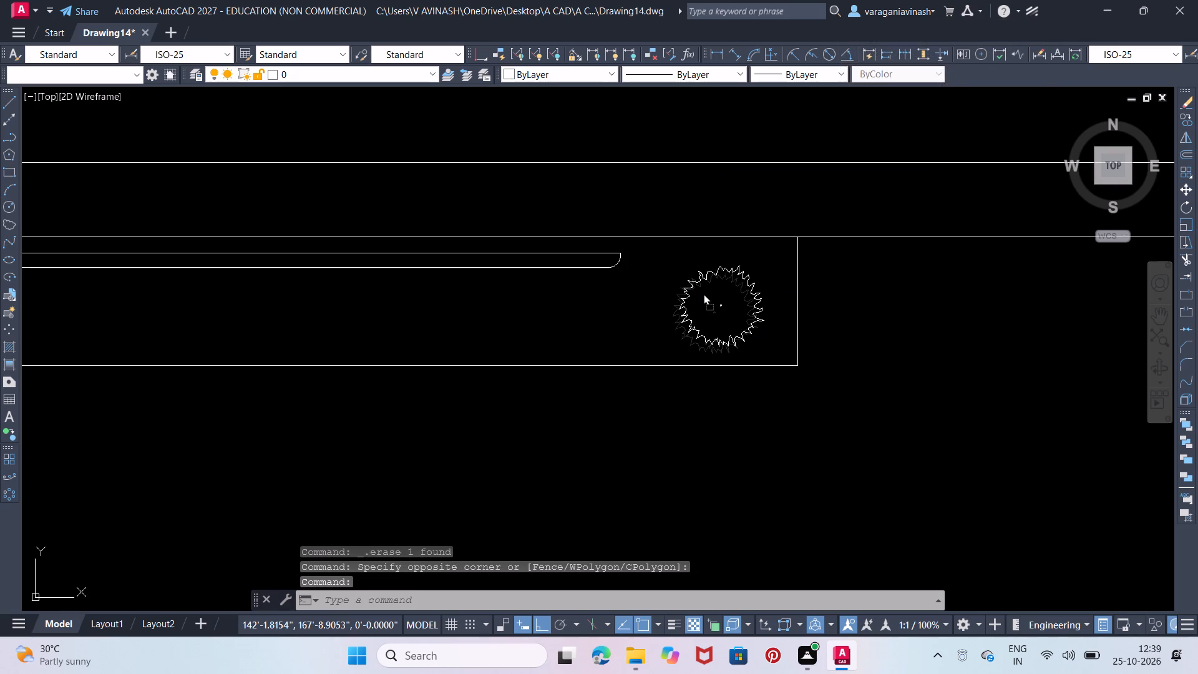
{"action": "right_click_drag", "start_coordinate": [703, 293], "coordinate": [701, 293]}
{"action": "left_click", "coordinate": [774, 304]}
Set up a SOLID hatch in Green and pick the inside of the wall unit's plant outline as its boundary.
{"action": "scroll", "coordinate": [351, 388], "scroll_direction": "down", "scroll_amount": 1}
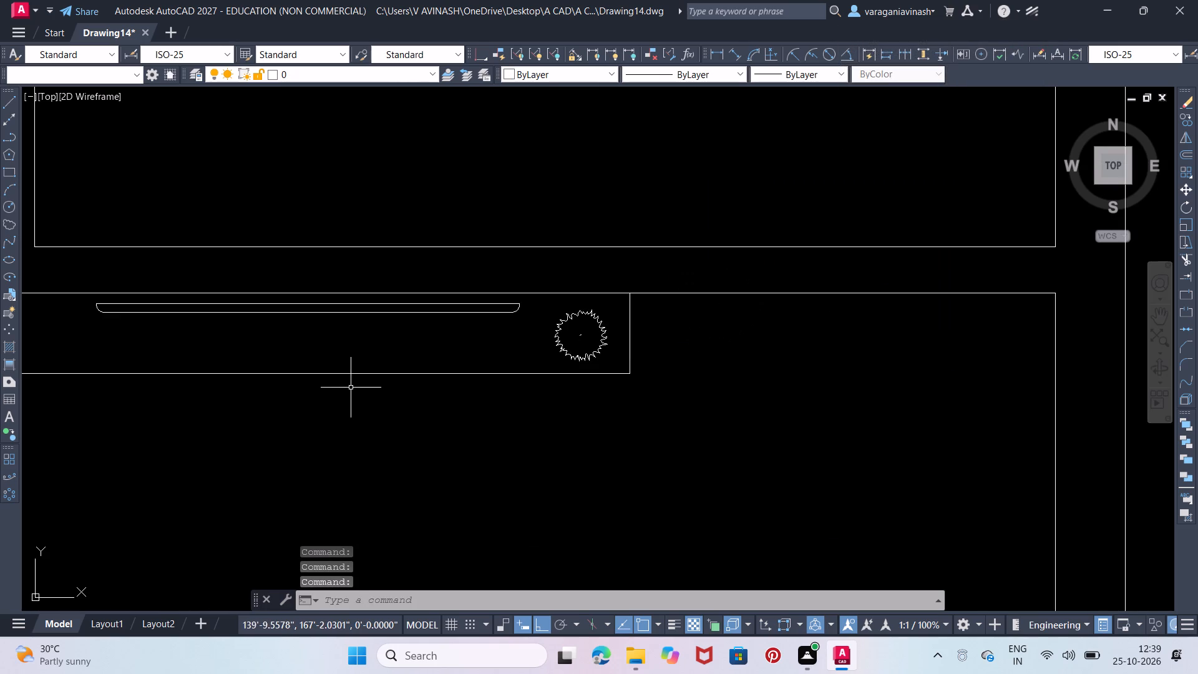
{"action": "middle_click_drag", "start_coordinate": [588, 425], "coordinate": [666, 426]}
{"action": "middle_click_drag", "start_coordinate": [665, 327], "coordinate": [675, 326]}
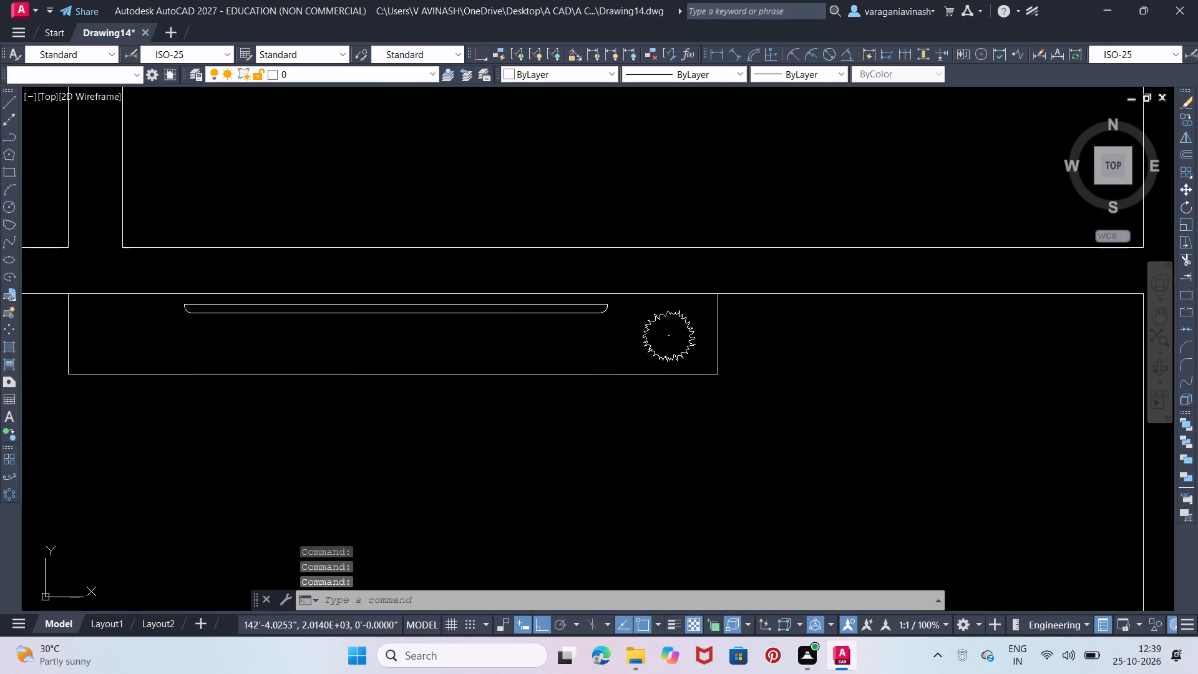
{"action": "key", "text": "h"}
{"action": "key", "text": "Return"}
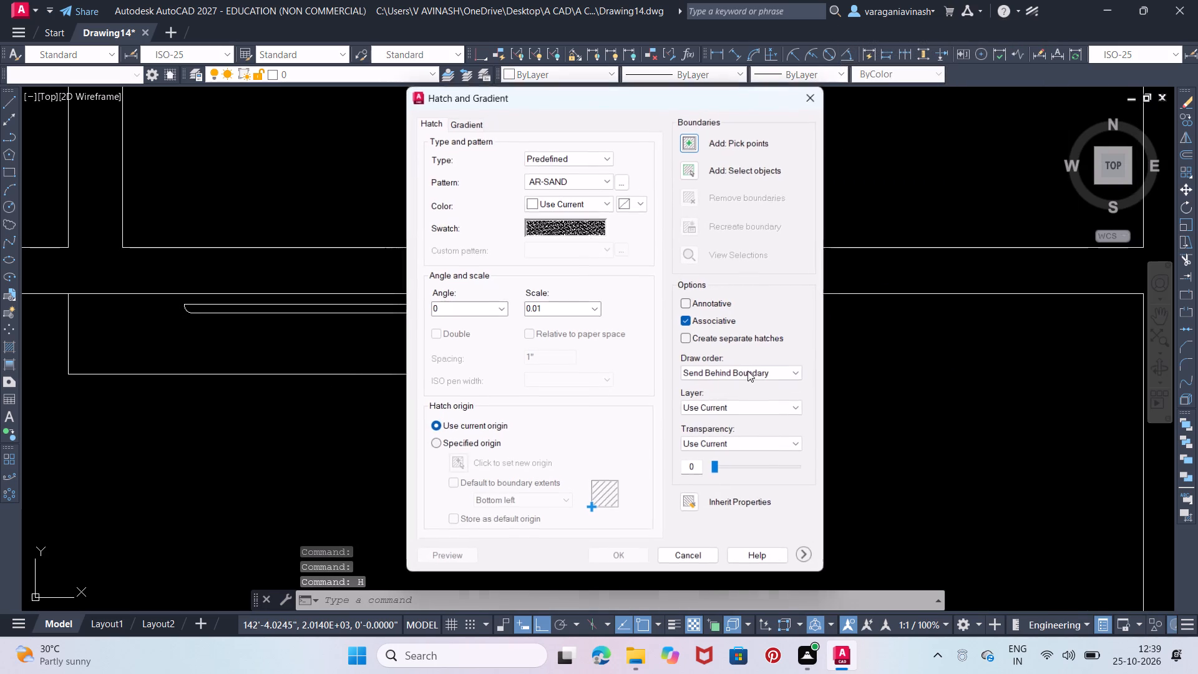
{"action": "left_click", "coordinate": [578, 222]}
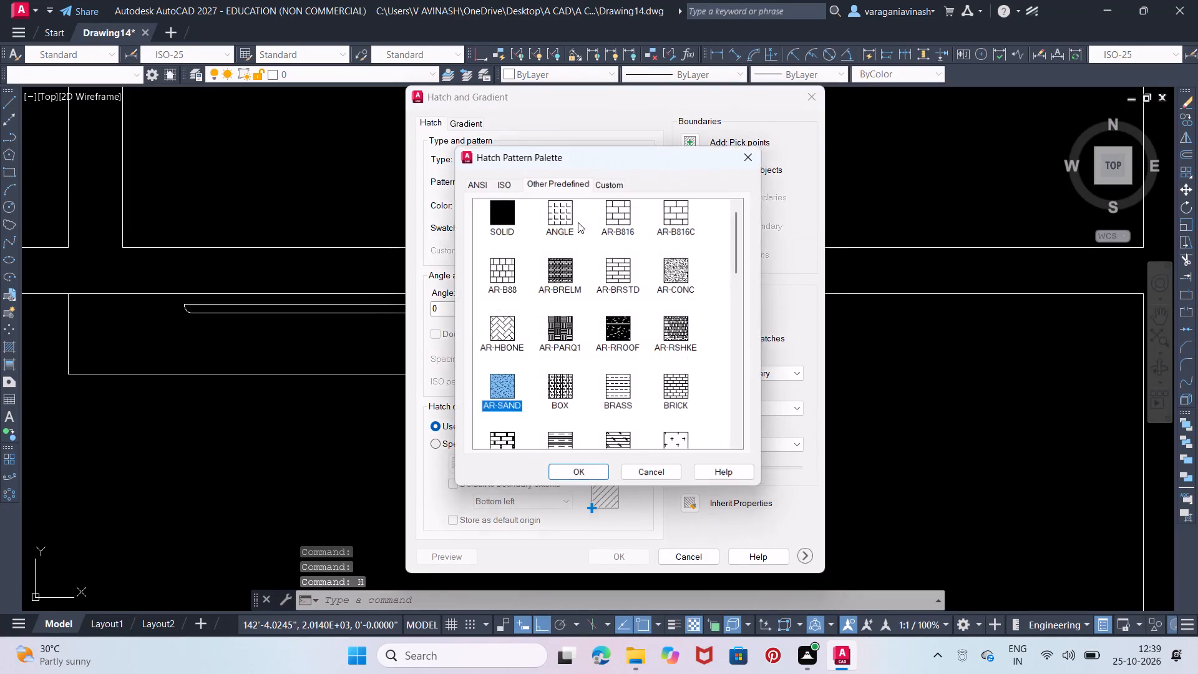
{"action": "left_click", "coordinate": [510, 210]}
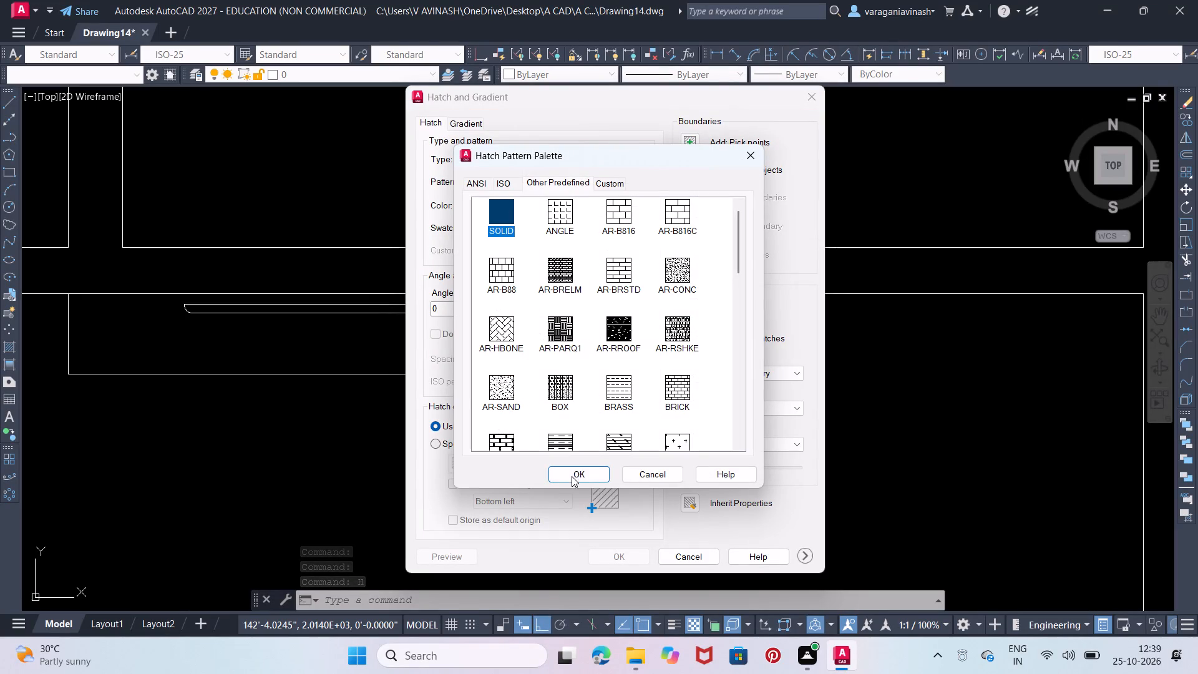
{"action": "left_click", "coordinate": [572, 478]}
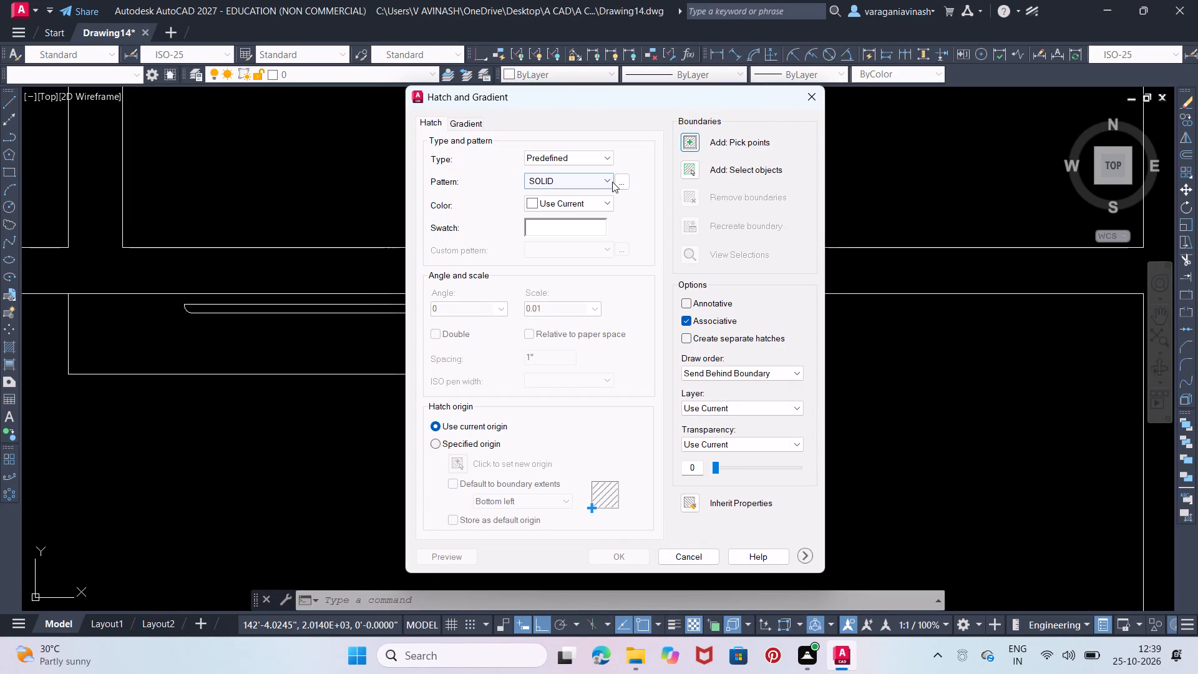
{"action": "left_click", "coordinate": [610, 202]}
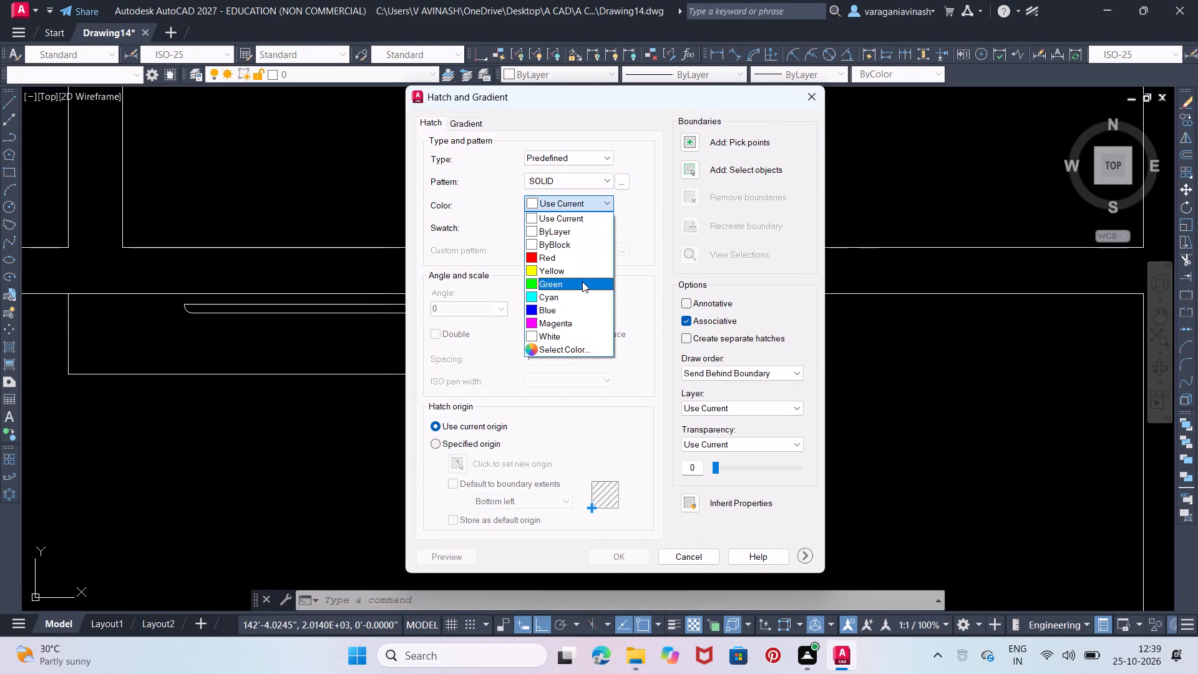
{"action": "left_click", "coordinate": [582, 281]}
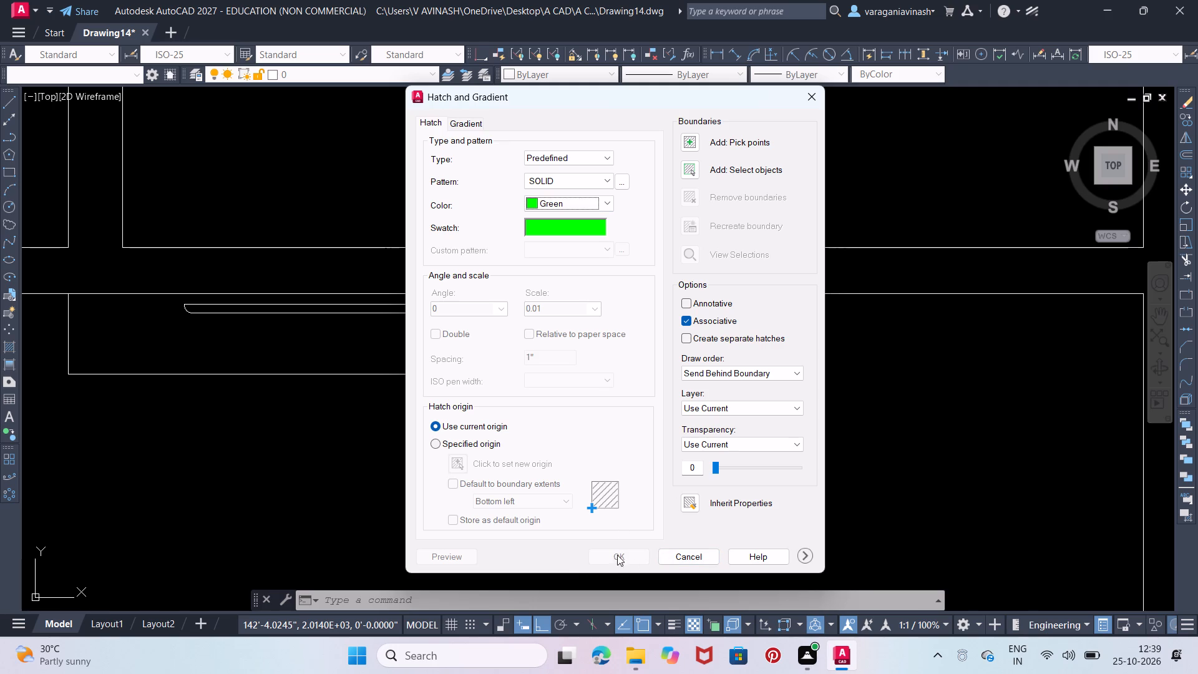
{"action": "left_click", "coordinate": [693, 145]}
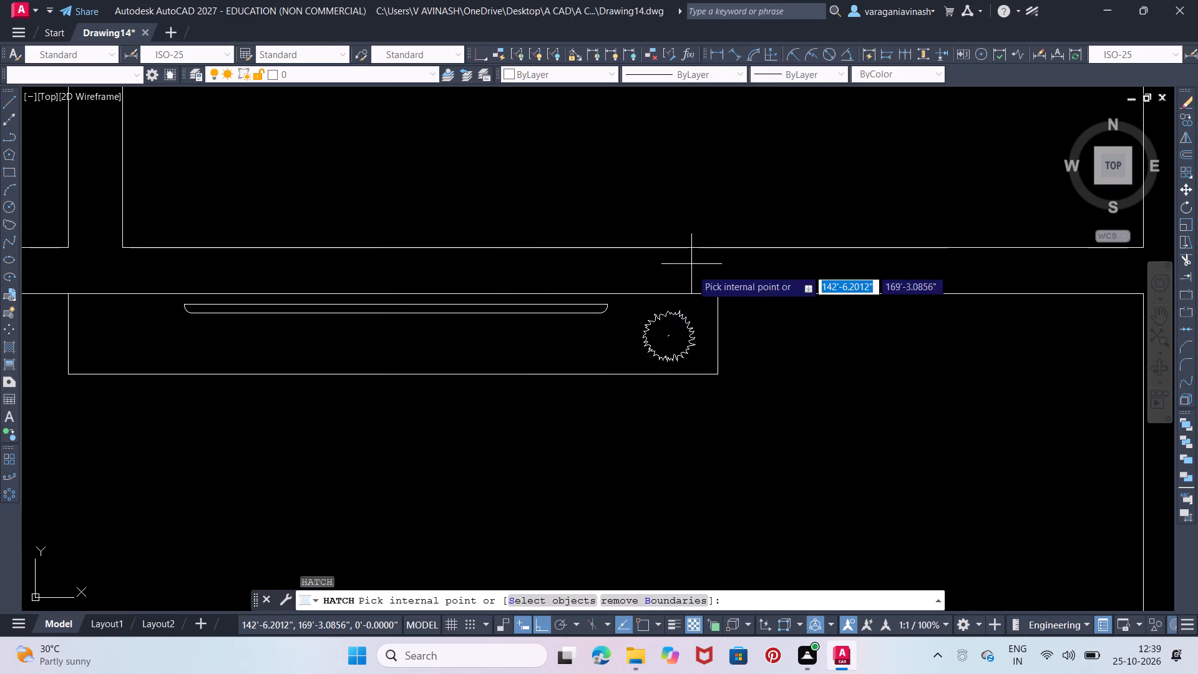
{"action": "left_click", "coordinate": [683, 351]}
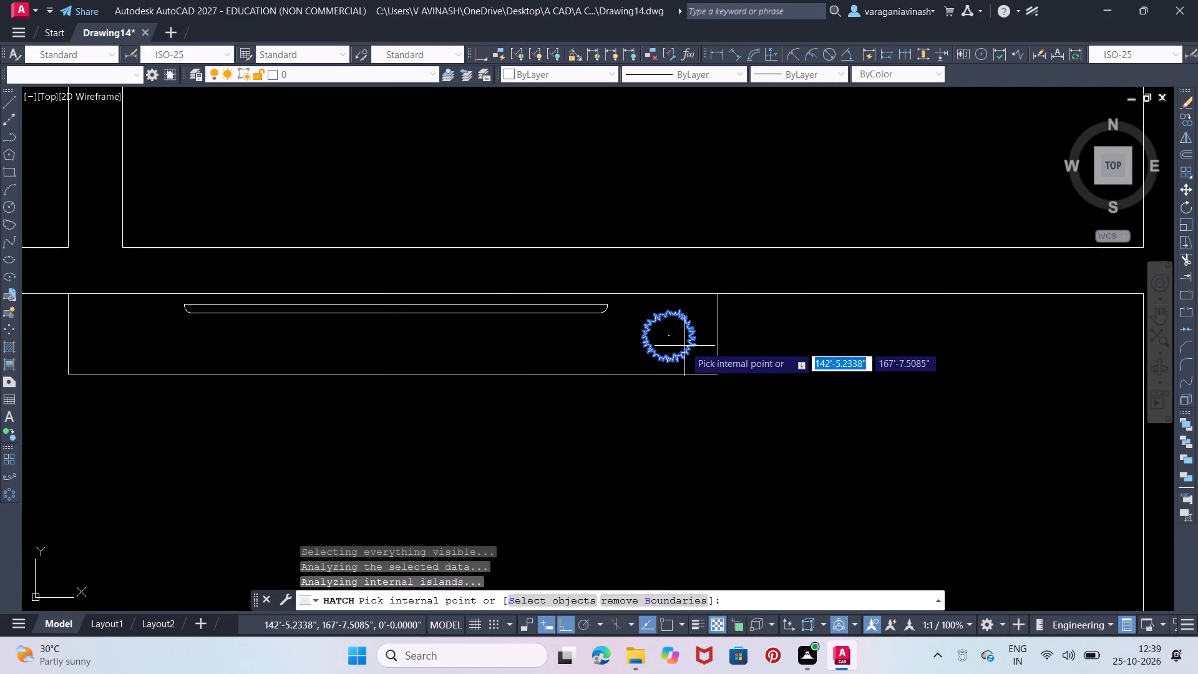
{"action": "key", "text": "Return"}
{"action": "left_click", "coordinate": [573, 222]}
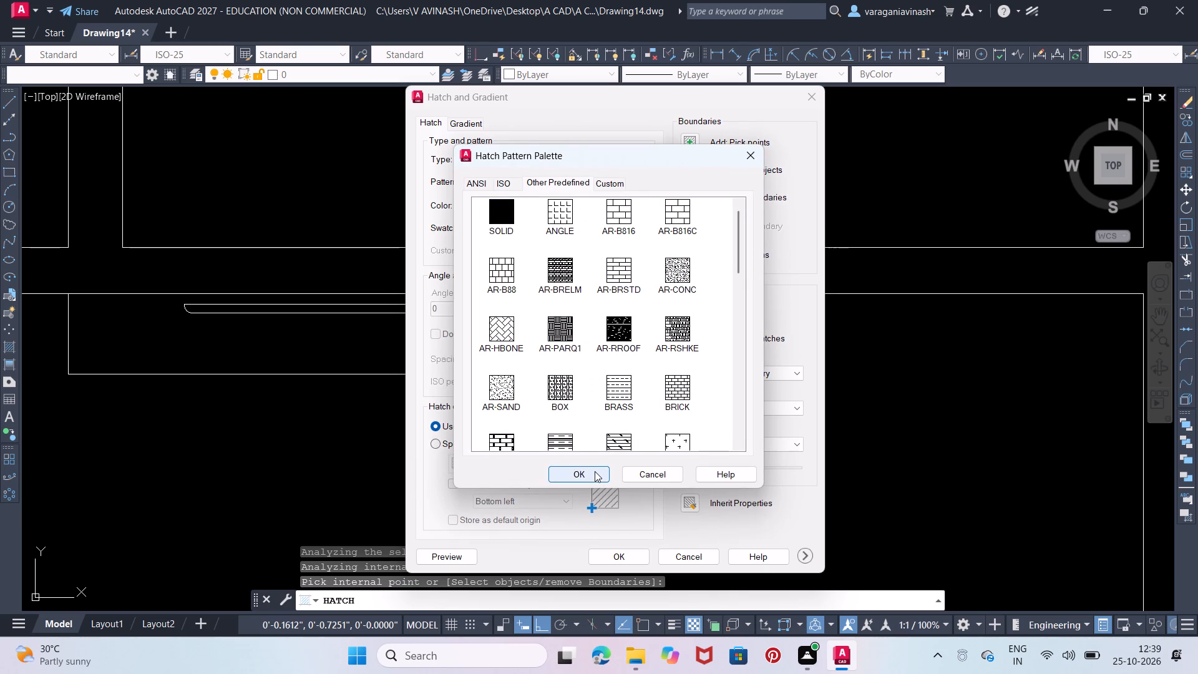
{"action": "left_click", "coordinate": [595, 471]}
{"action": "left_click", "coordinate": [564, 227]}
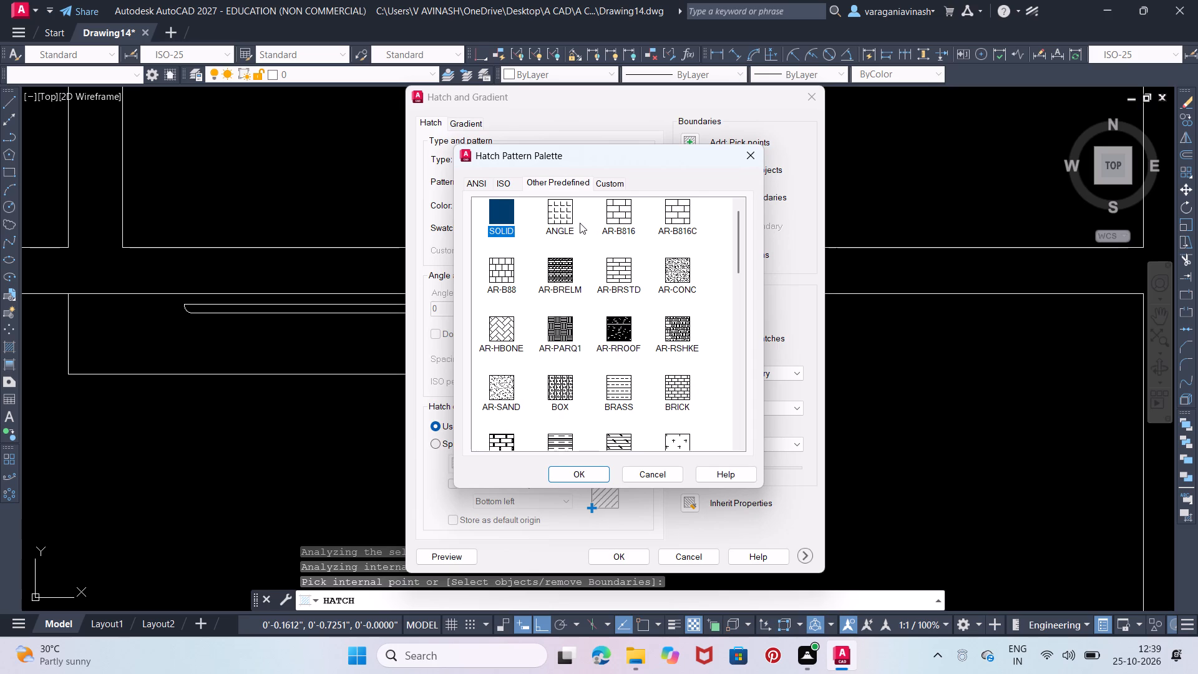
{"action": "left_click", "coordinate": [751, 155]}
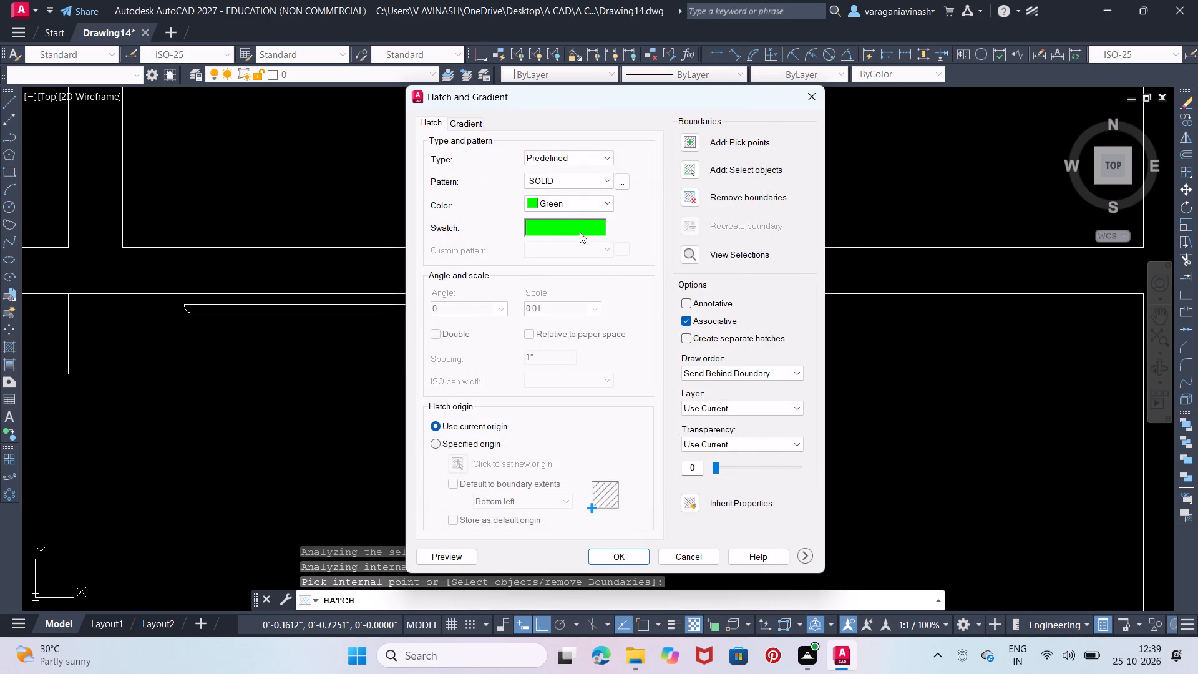
Change the solid hatch colour to index Color 82, preview it, and apply it to the wall unit's right-end plant.
{"action": "left_click", "coordinate": [583, 203]}
{"action": "left_click", "coordinate": [592, 348]}
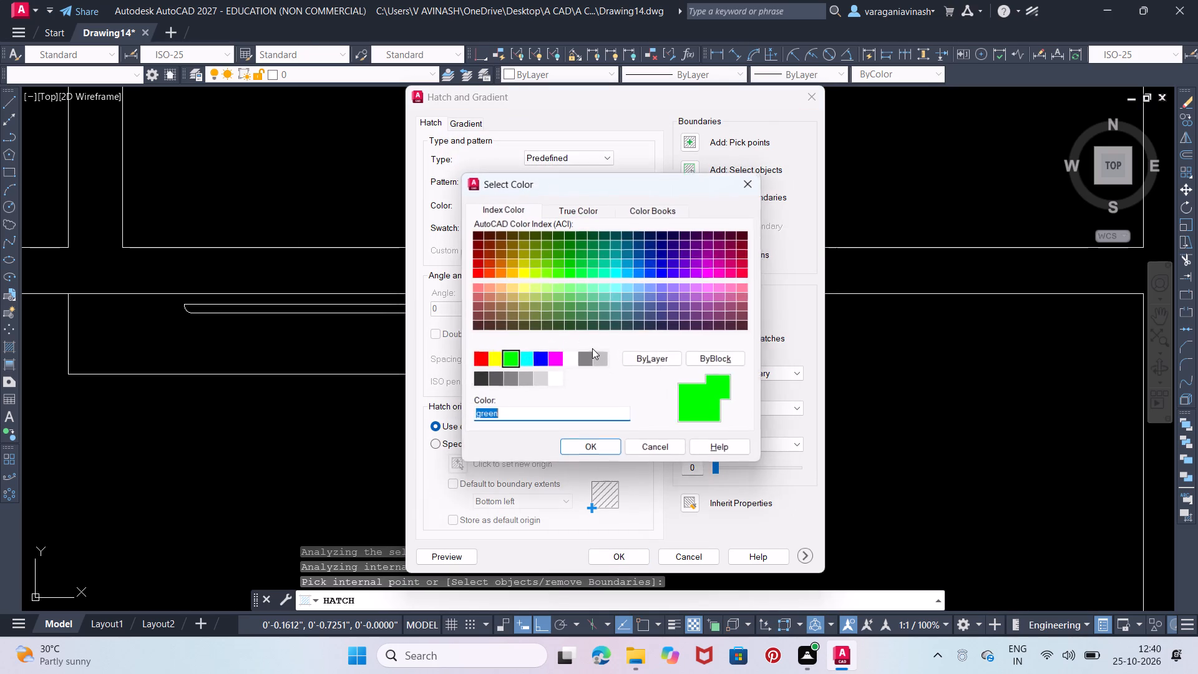
{"action": "left_click", "coordinate": [552, 266]}
{"action": "left_click", "coordinate": [569, 267]}
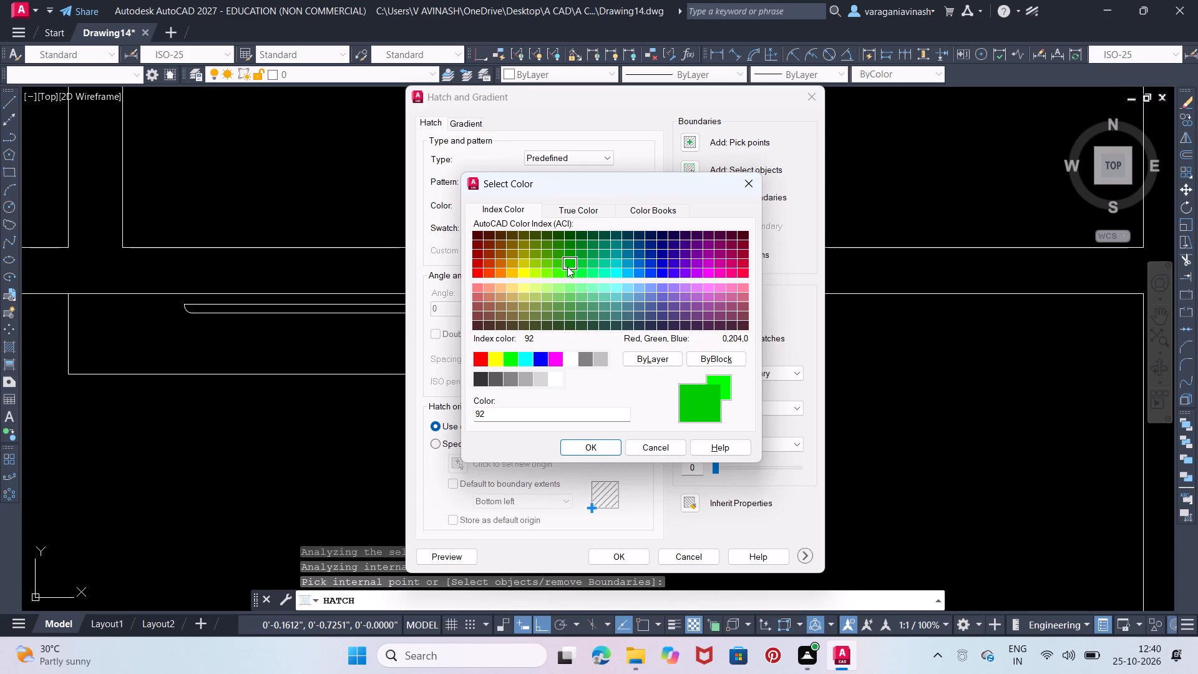
{"action": "left_click", "coordinate": [548, 260]}
{"action": "left_click", "coordinate": [567, 260]}
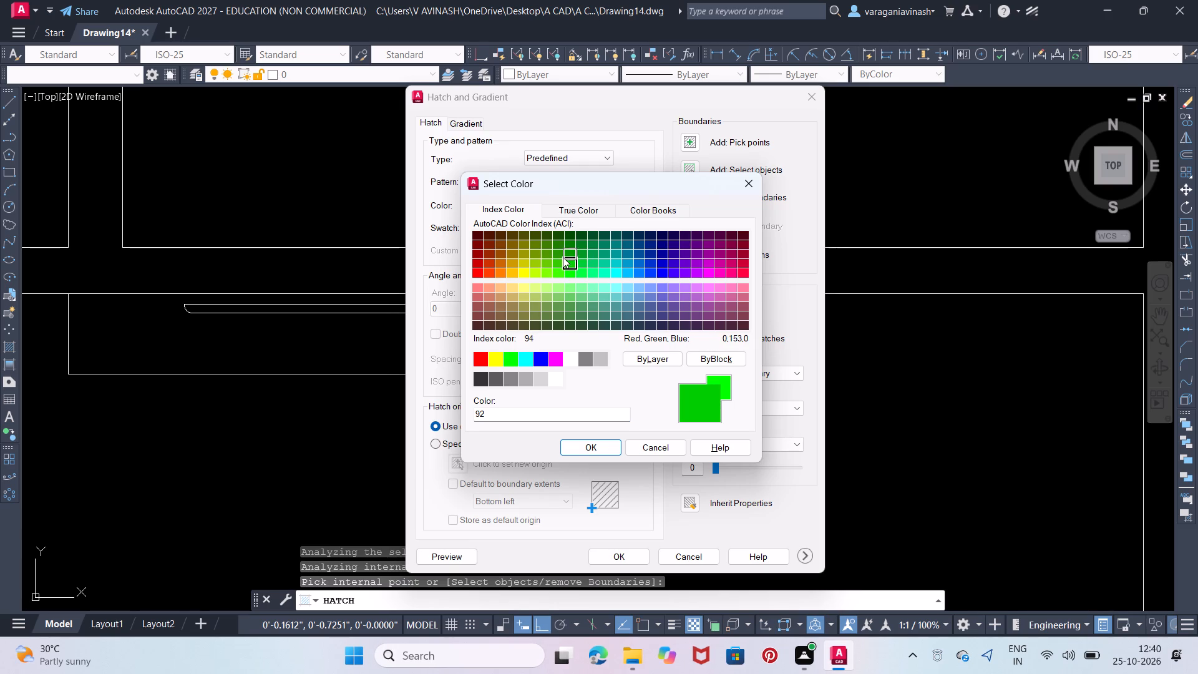
{"action": "left_click", "coordinate": [558, 262]}
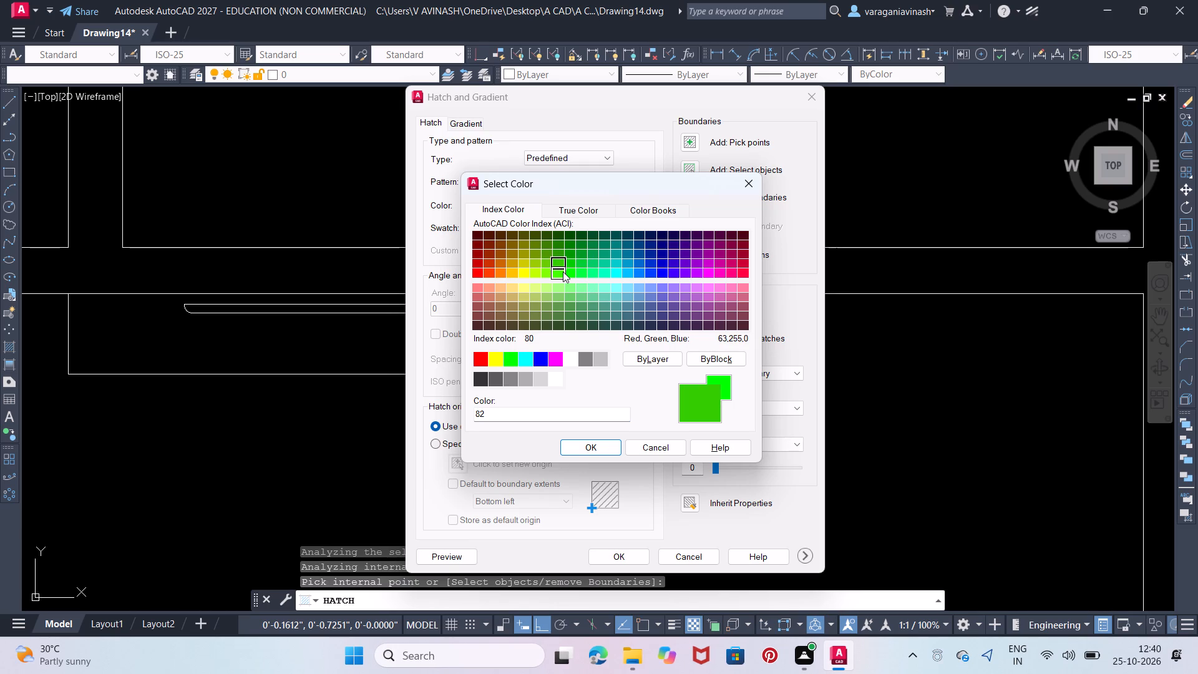
{"action": "left_click", "coordinate": [605, 449]}
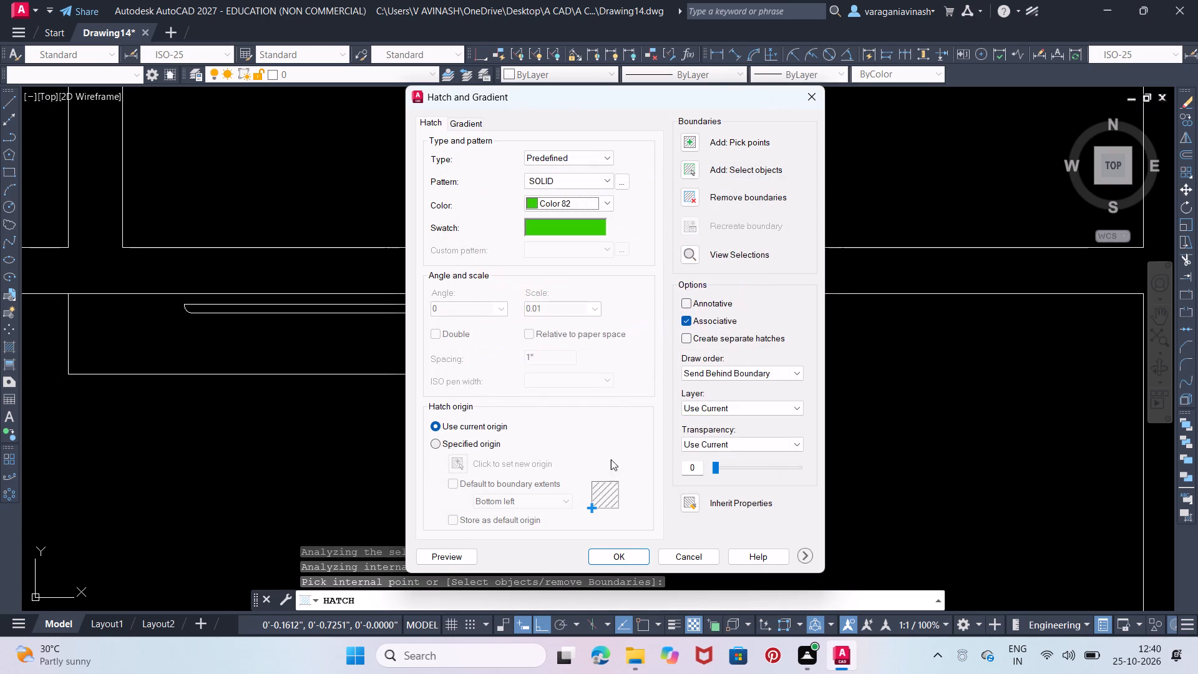
{"action": "left_click", "coordinate": [460, 559]}
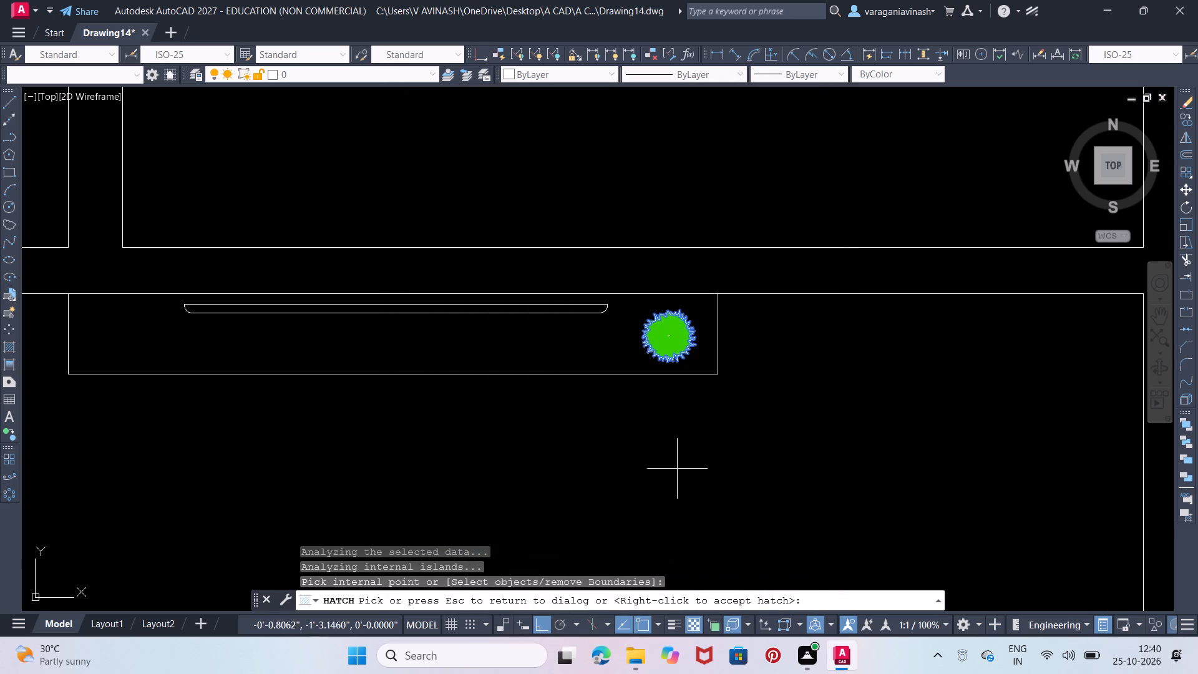
{"action": "key", "text": "Return"}
{"action": "key", "text": "Return"}
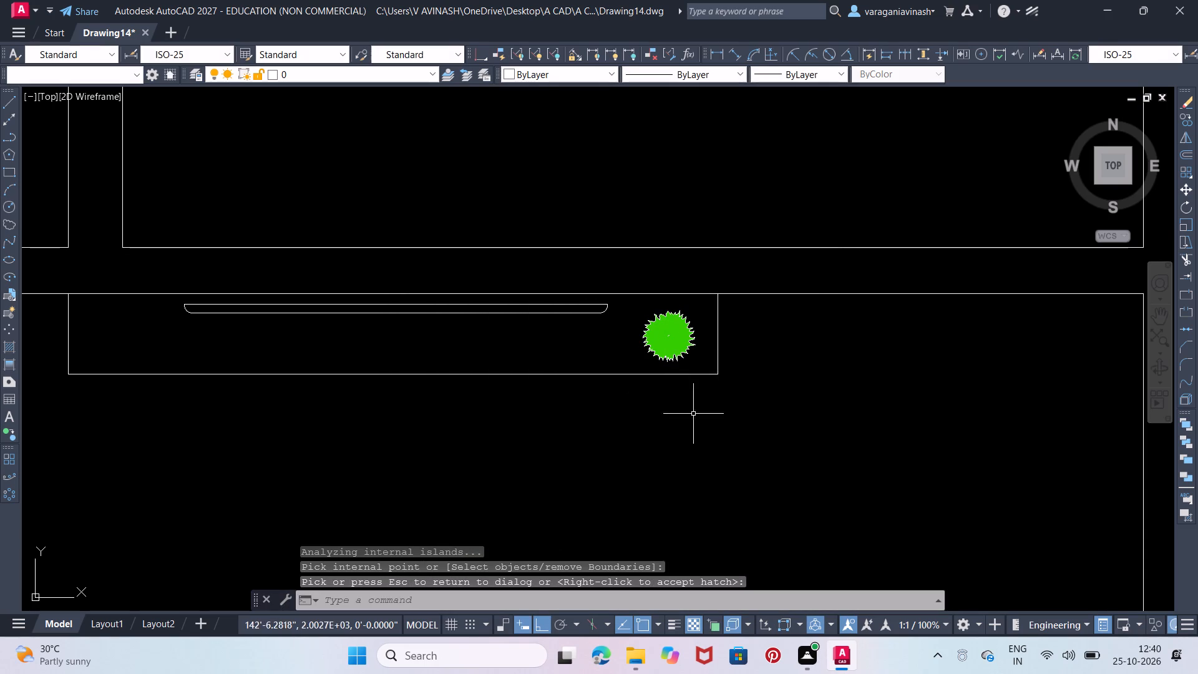
Copy the green-filled plant from the wall unit's right end to its left end, beyond the thin rounded panel.
{"action": "middle_click_drag", "start_coordinate": [633, 384], "coordinate": [1017, 408]}
{"action": "left_click", "coordinate": [1079, 333]}
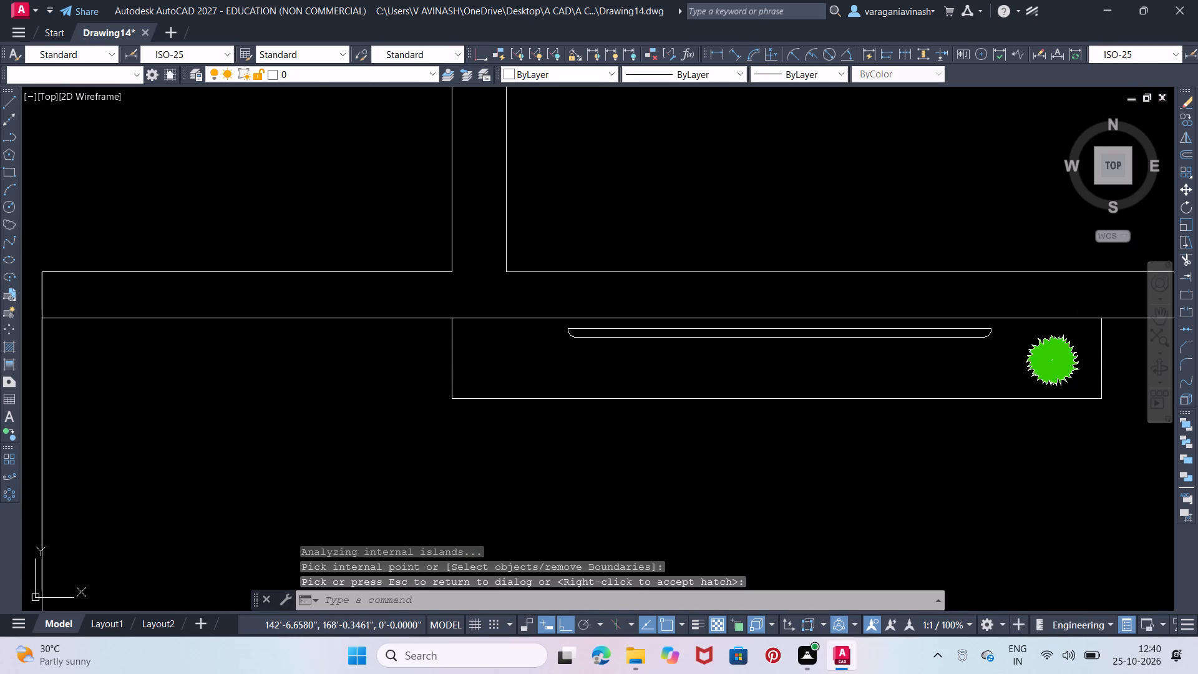
{"action": "left_click", "coordinate": [1040, 371]}
{"action": "right_click_drag", "start_coordinate": [1048, 363], "coordinate": [481, 376]}
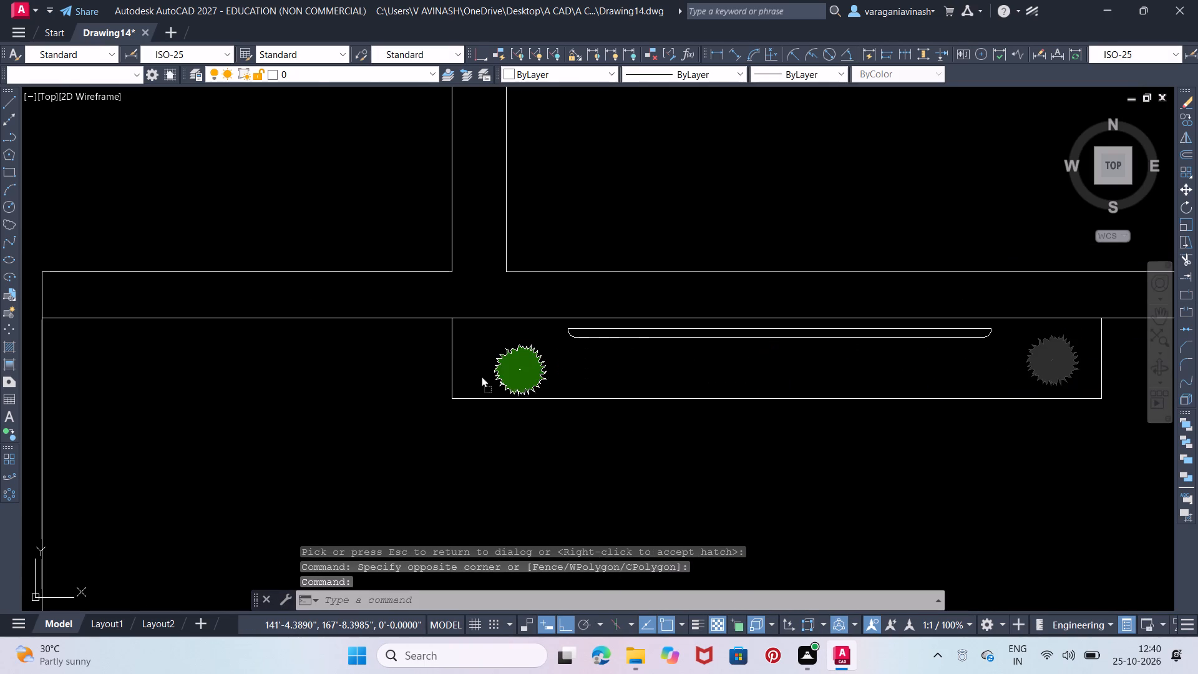
{"action": "right_click_drag", "start_coordinate": [481, 376], "coordinate": [503, 364]}
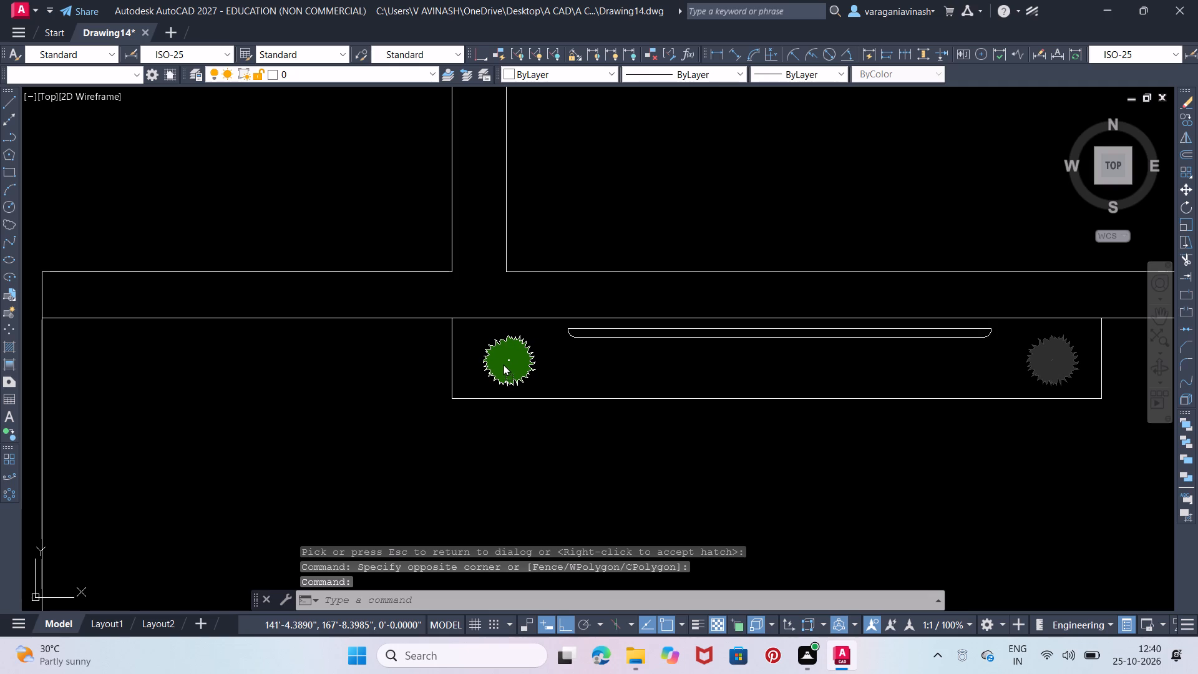
{"action": "right_click_drag", "start_coordinate": [503, 364], "coordinate": [492, 362]}
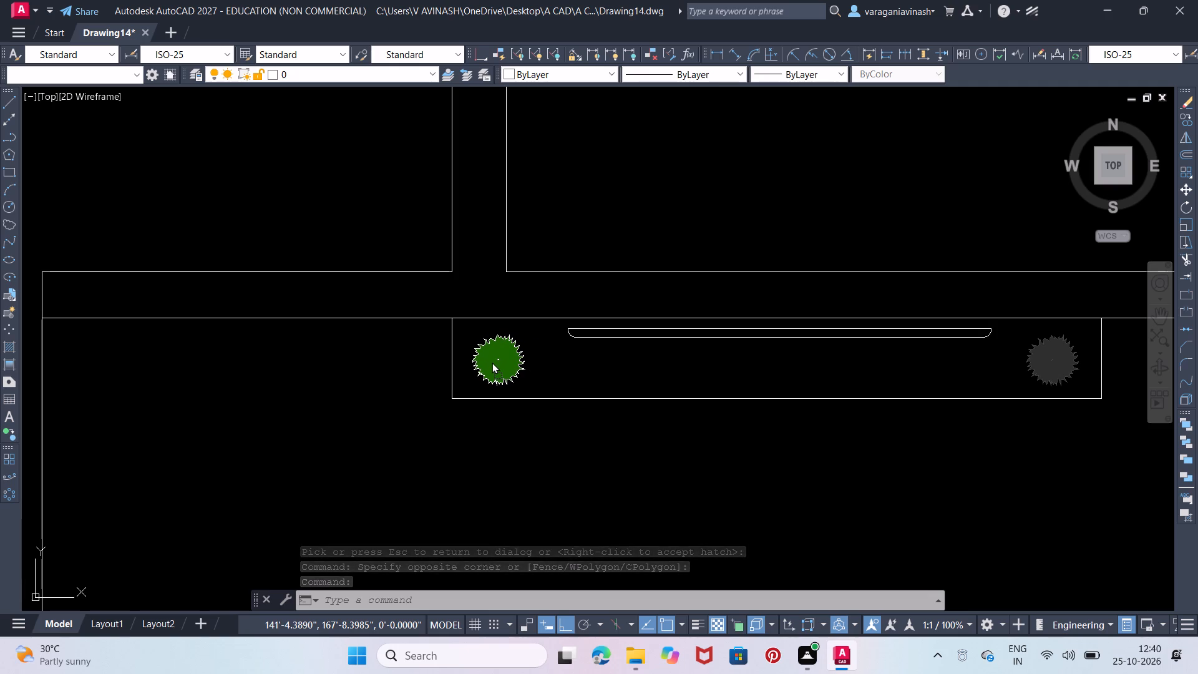
{"action": "right_click_drag", "start_coordinate": [492, 362], "coordinate": [494, 363]}
{"action": "left_click", "coordinate": [549, 390]}
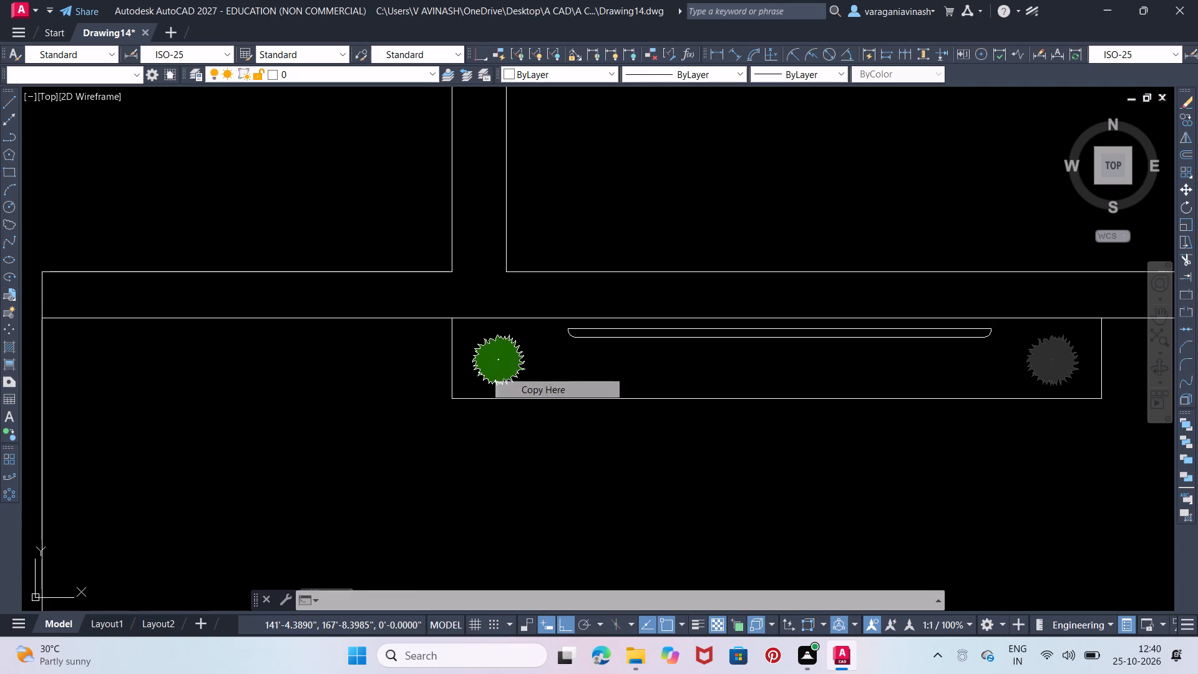
Examine the wall unit with its two plants and the empty floor area of the large room below it.
{"action": "scroll", "coordinate": [549, 390], "scroll_direction": "down", "scroll_amount": 2}
{"action": "middle_click_drag", "start_coordinate": [942, 325], "coordinate": [872, 336]}
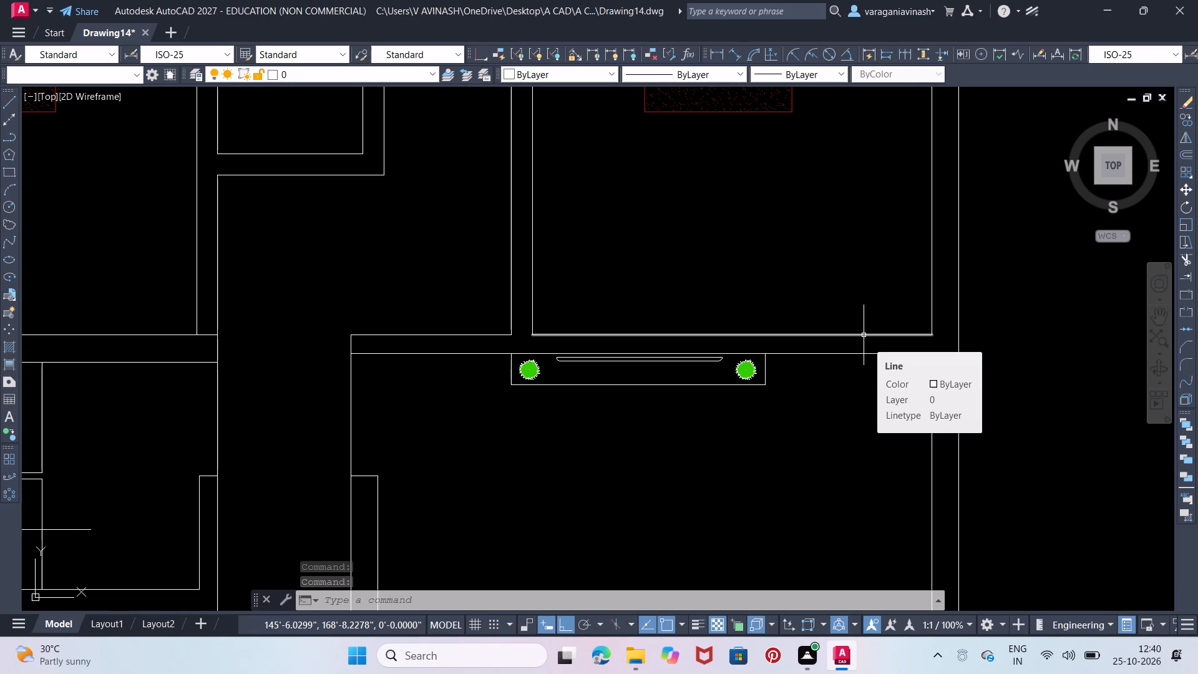
{"action": "scroll", "coordinate": [645, 378], "scroll_direction": "up", "scroll_amount": 2}
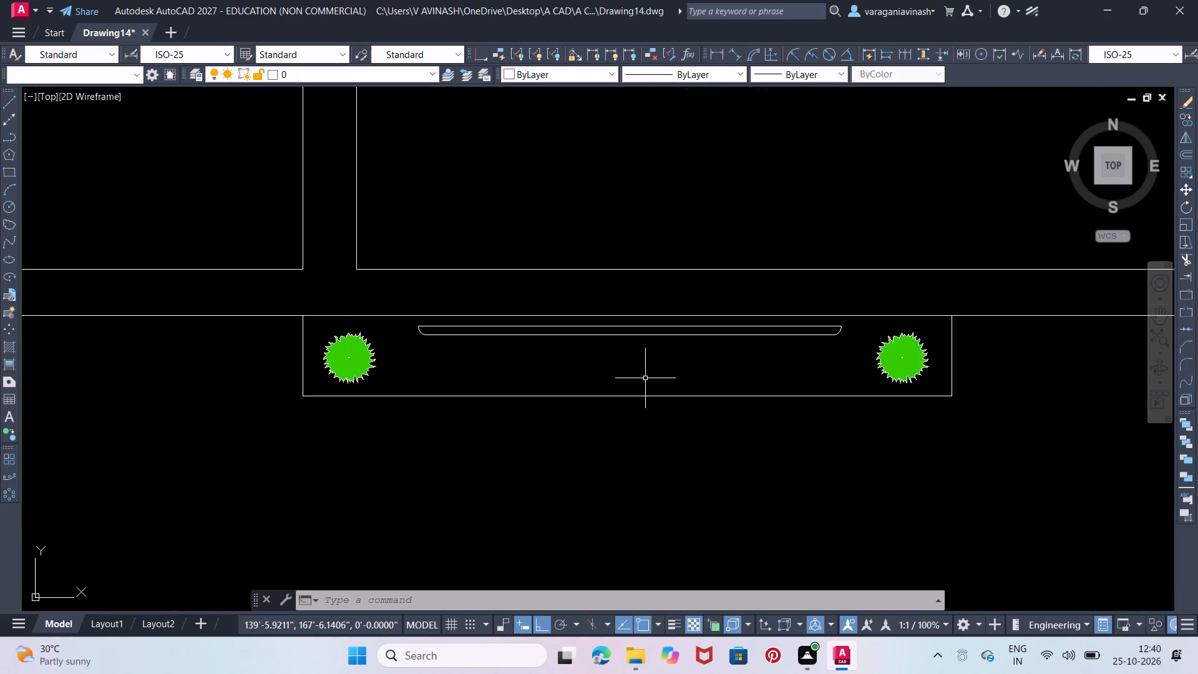
{"action": "scroll", "coordinate": [645, 378], "scroll_direction": "down", "scroll_amount": 2}
{"action": "middle_click_drag", "start_coordinate": [671, 398], "coordinate": [671, 419]}
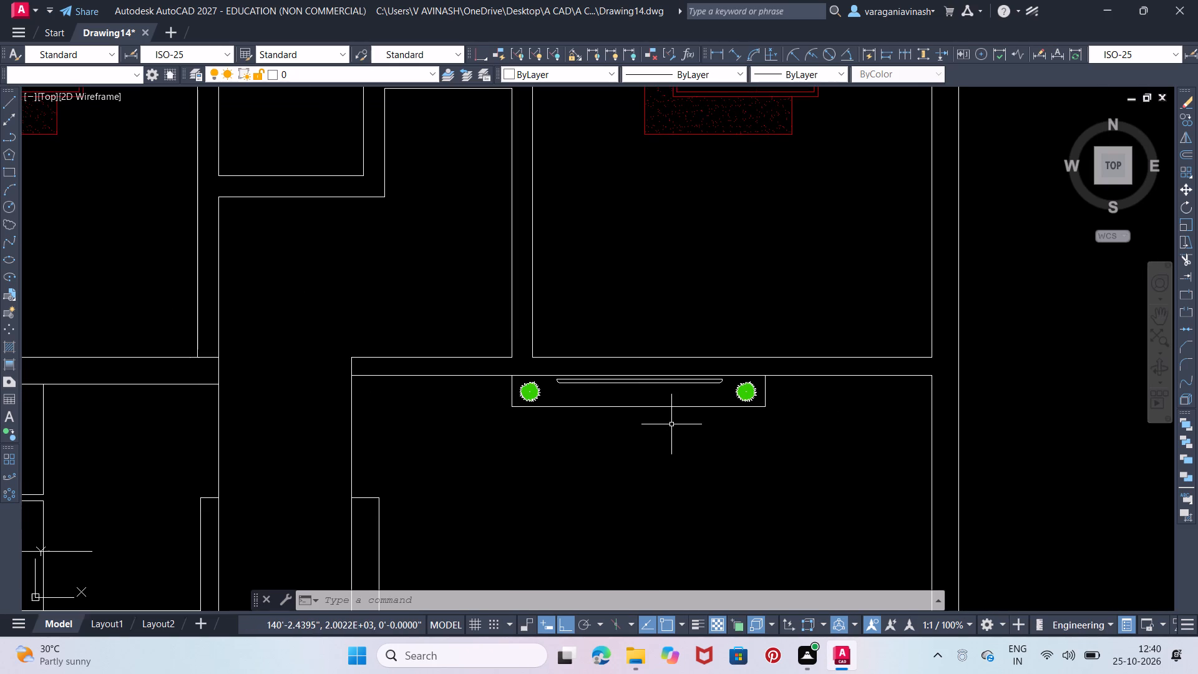
{"action": "scroll", "coordinate": [671, 424], "scroll_direction": "down", "scroll_amount": 1}
{"action": "middle_click_drag", "start_coordinate": [732, 456], "coordinate": [724, 411]}
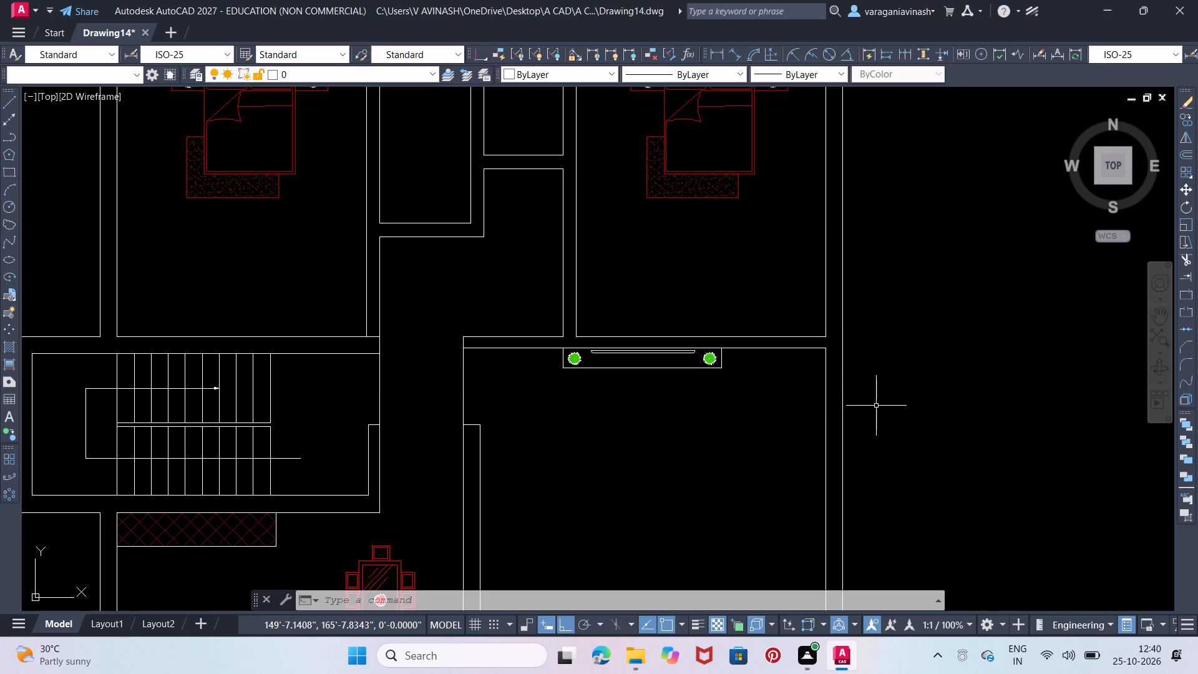
{"action": "middle_click_drag", "start_coordinate": [875, 406], "coordinate": [872, 396]}
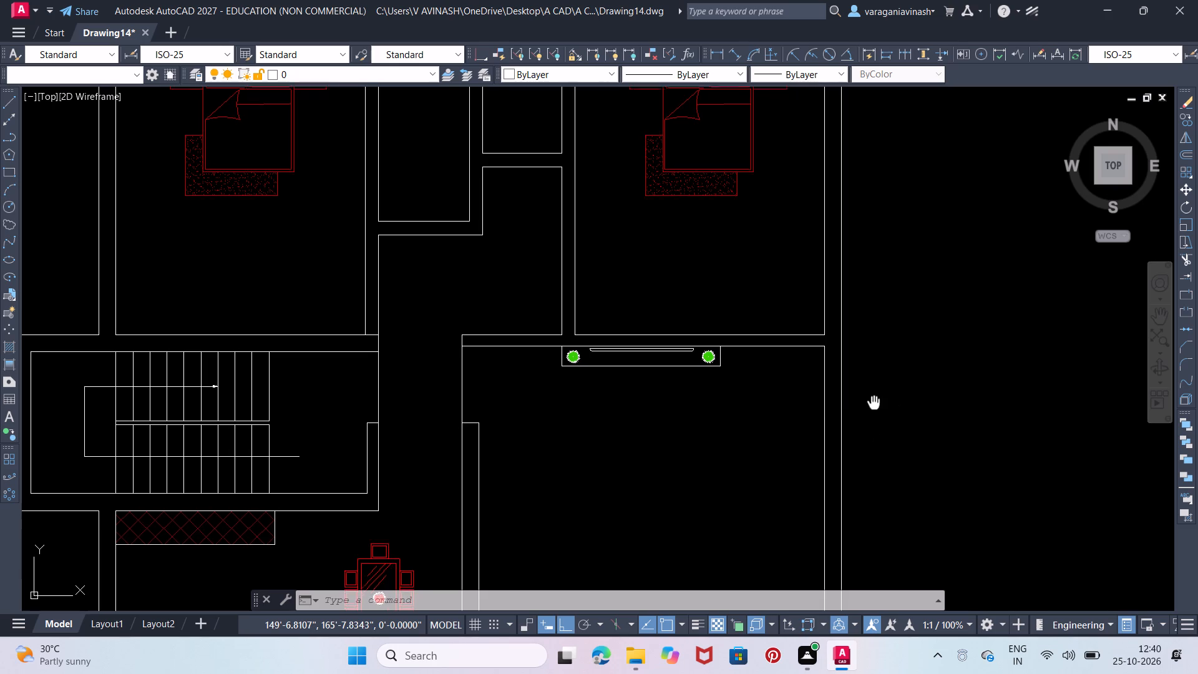
{"action": "middle_click_drag", "start_coordinate": [872, 396], "coordinate": [858, 351]}
{"action": "middle_click_drag", "start_coordinate": [862, 391], "coordinate": [849, 371]}
{"action": "middle_click_drag", "start_coordinate": [514, 515], "coordinate": [510, 486]}
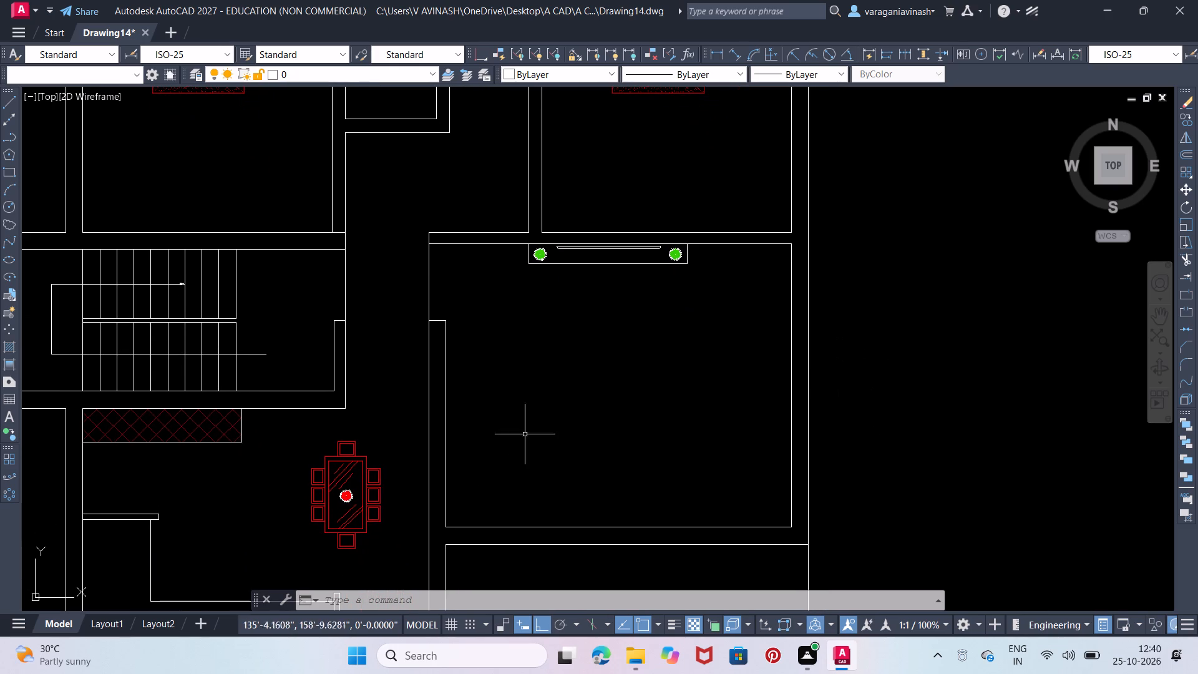
Draw a vertical line about 5'-4" long just inside the large room's lower-right corner, starting from its bottom end.
{"action": "left_click", "coordinate": [9, 102]}
{"action": "middle_click_drag", "start_coordinate": [426, 396], "coordinate": [428, 399]}
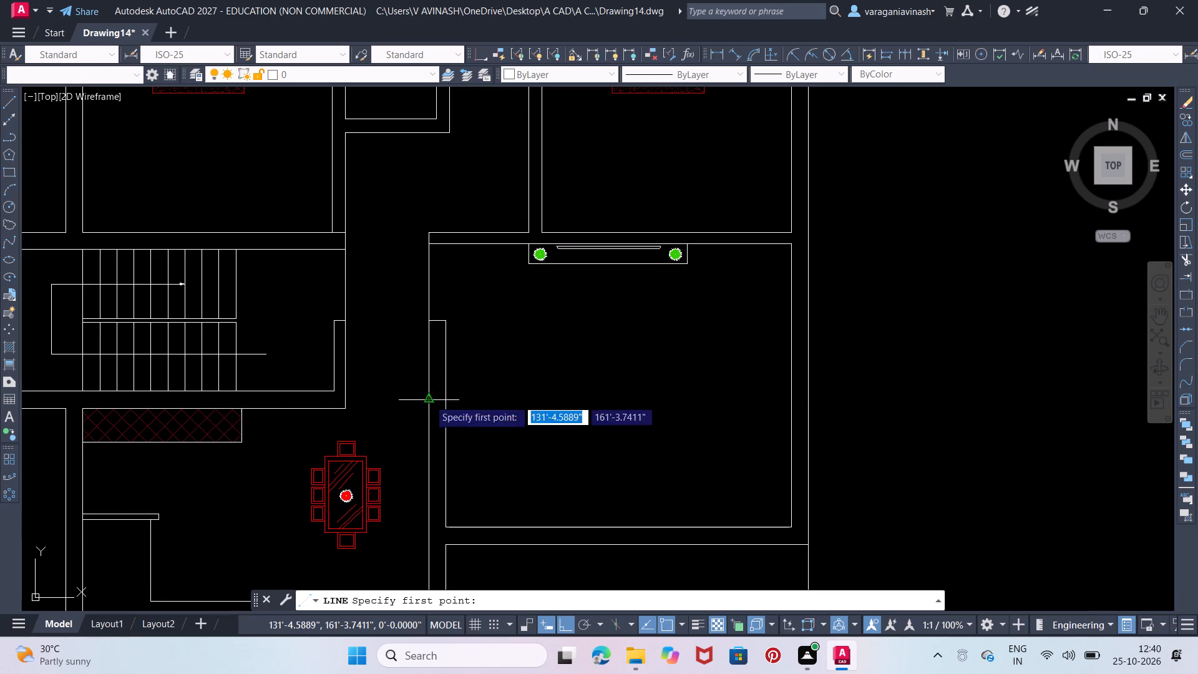
{"action": "middle_click_drag", "start_coordinate": [428, 399], "coordinate": [433, 321]}
{"action": "scroll", "coordinate": [741, 398], "scroll_direction": "up", "scroll_amount": 1}
{"action": "middle_click_drag", "start_coordinate": [816, 403], "coordinate": [774, 476]}
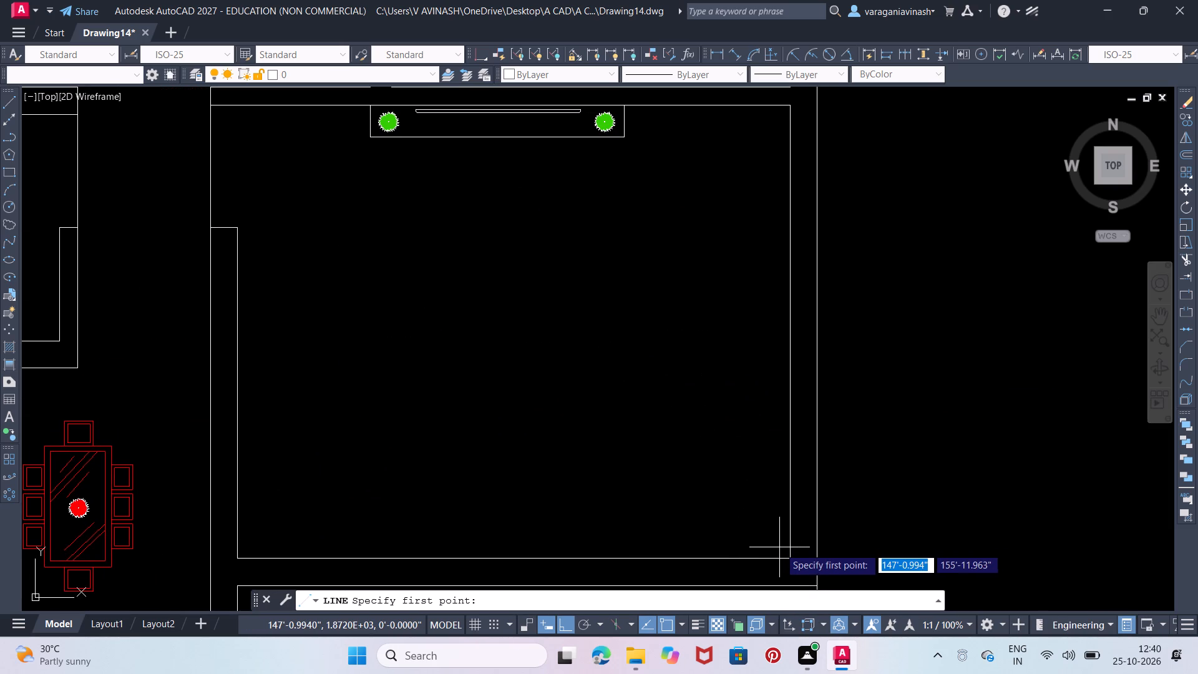
{"action": "left_click", "coordinate": [781, 549]}
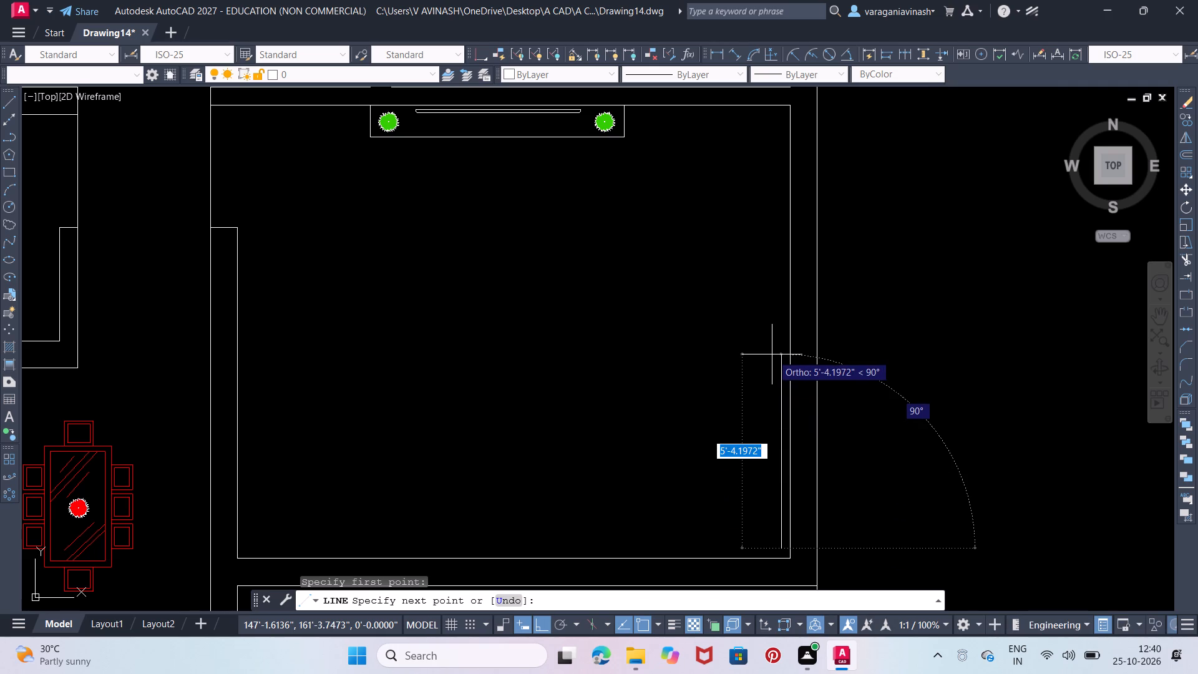
{"action": "left_click", "coordinate": [772, 354]}
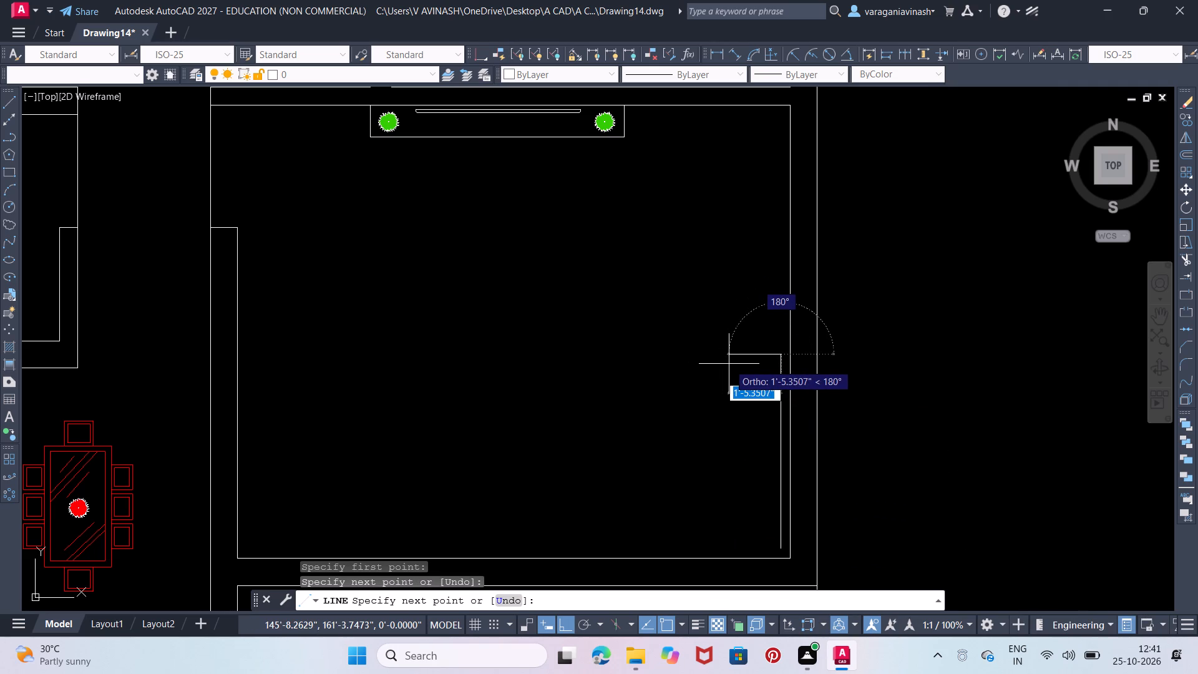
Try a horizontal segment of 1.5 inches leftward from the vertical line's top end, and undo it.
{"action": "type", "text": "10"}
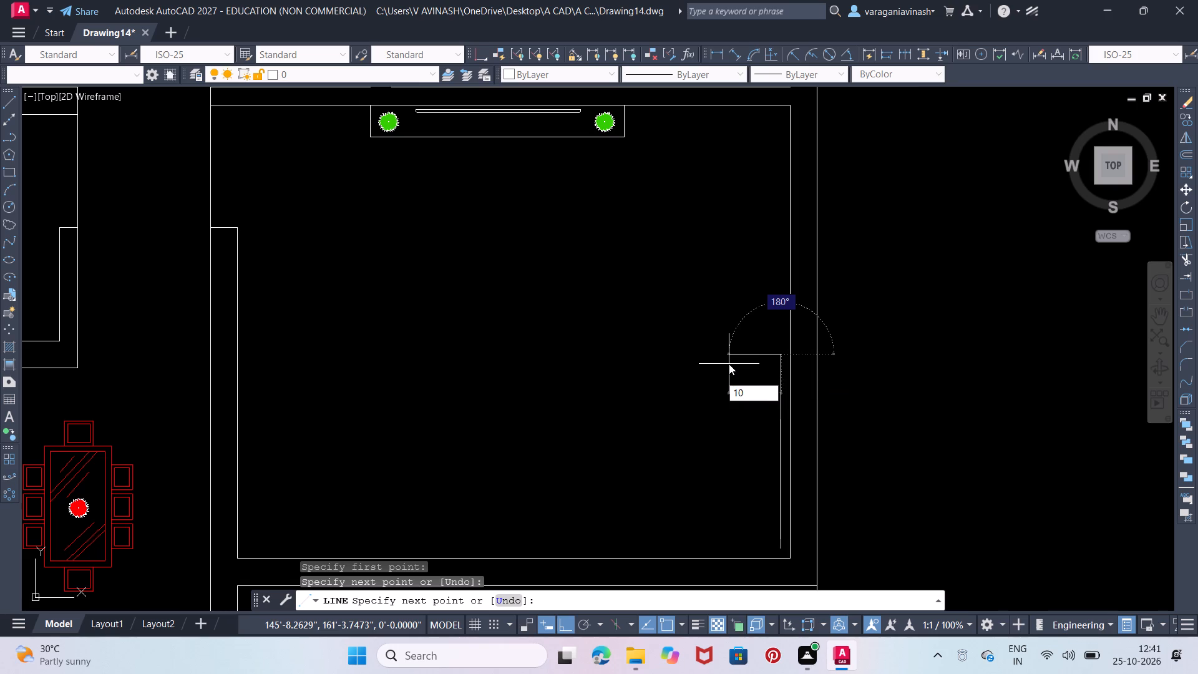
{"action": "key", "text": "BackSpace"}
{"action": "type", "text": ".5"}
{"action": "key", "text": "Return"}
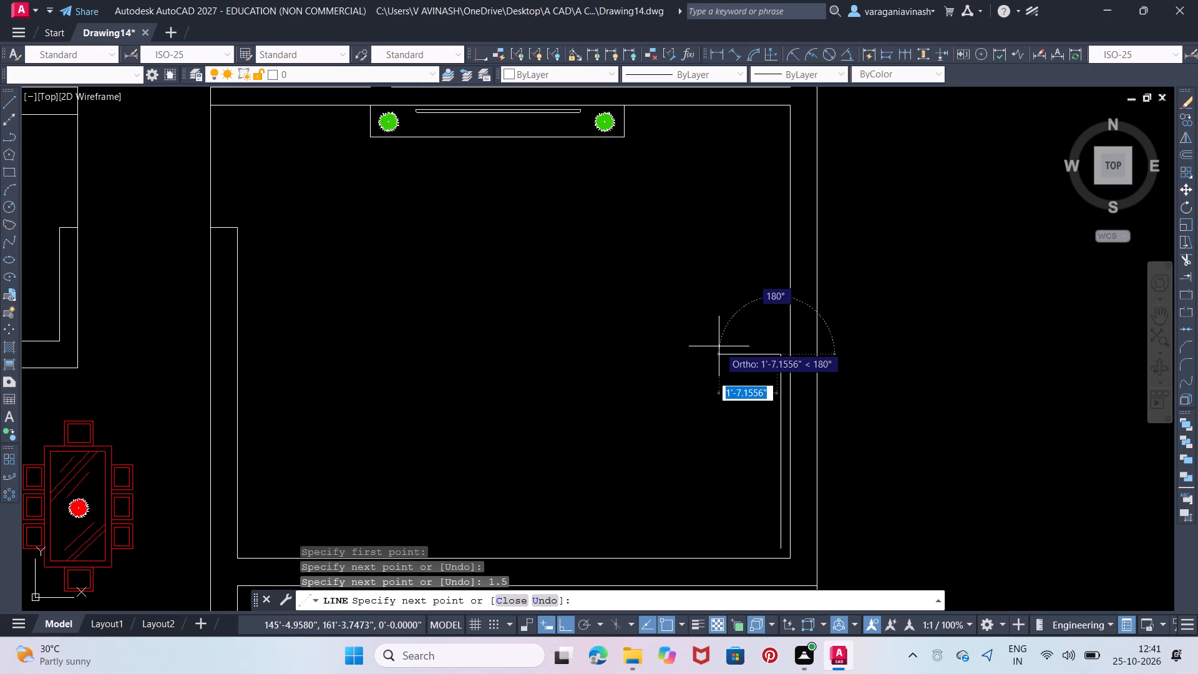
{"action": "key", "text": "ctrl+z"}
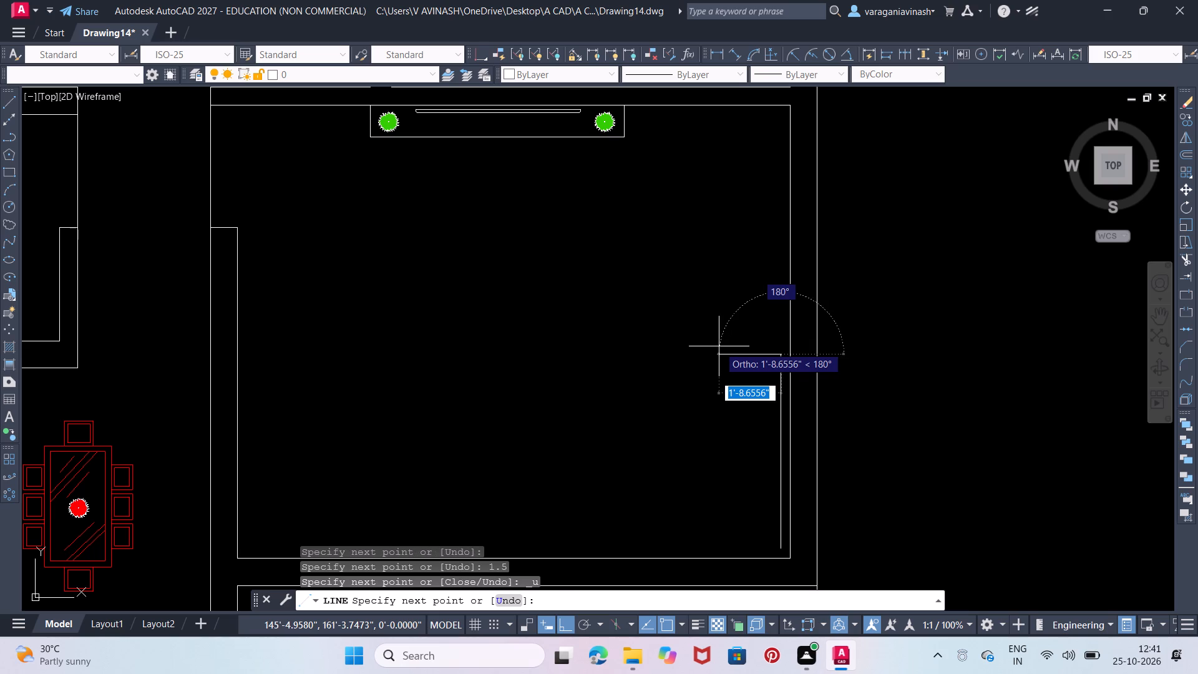
Complete the rectangle with a 1.5' top edge running left, a left side and a bottom edge back to the starting point.
{"action": "type", "text": "1.5'"}
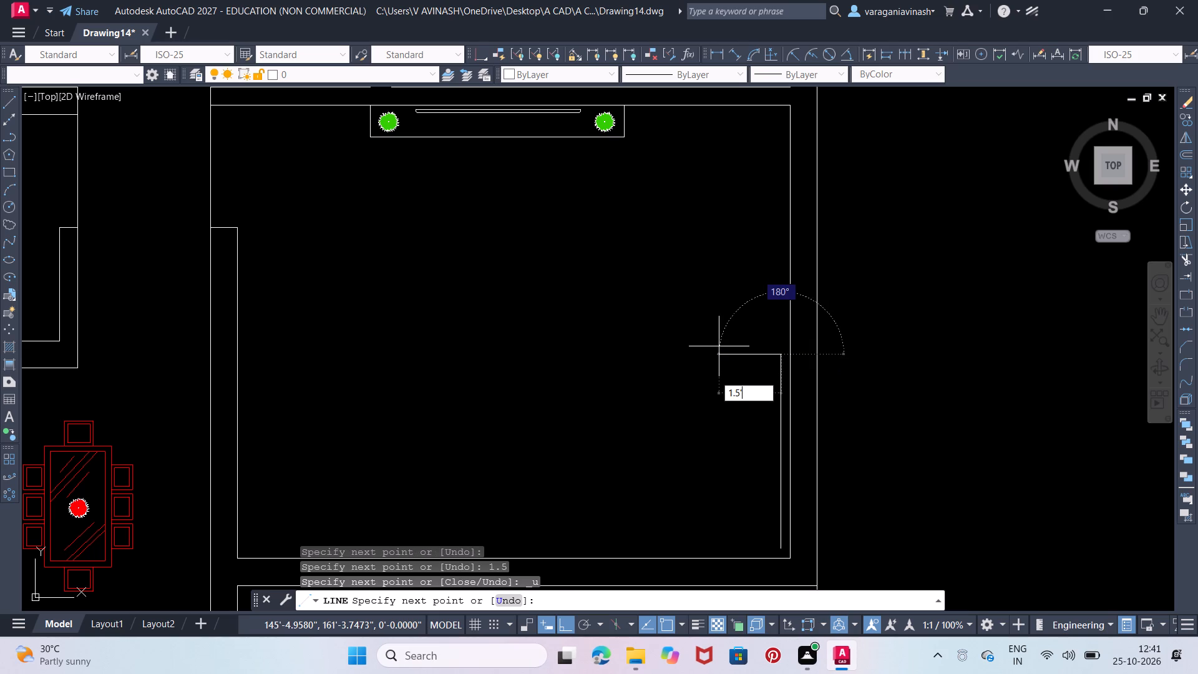
{"action": "key", "text": "Return"}
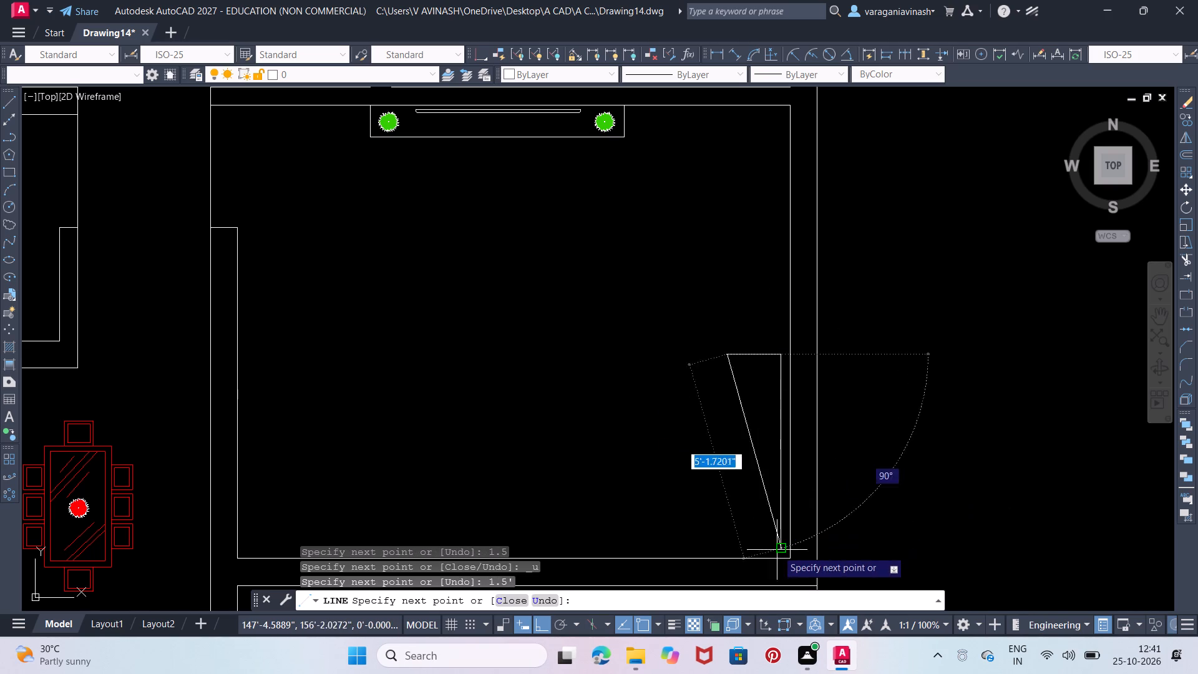
{"action": "left_click", "coordinate": [731, 550]}
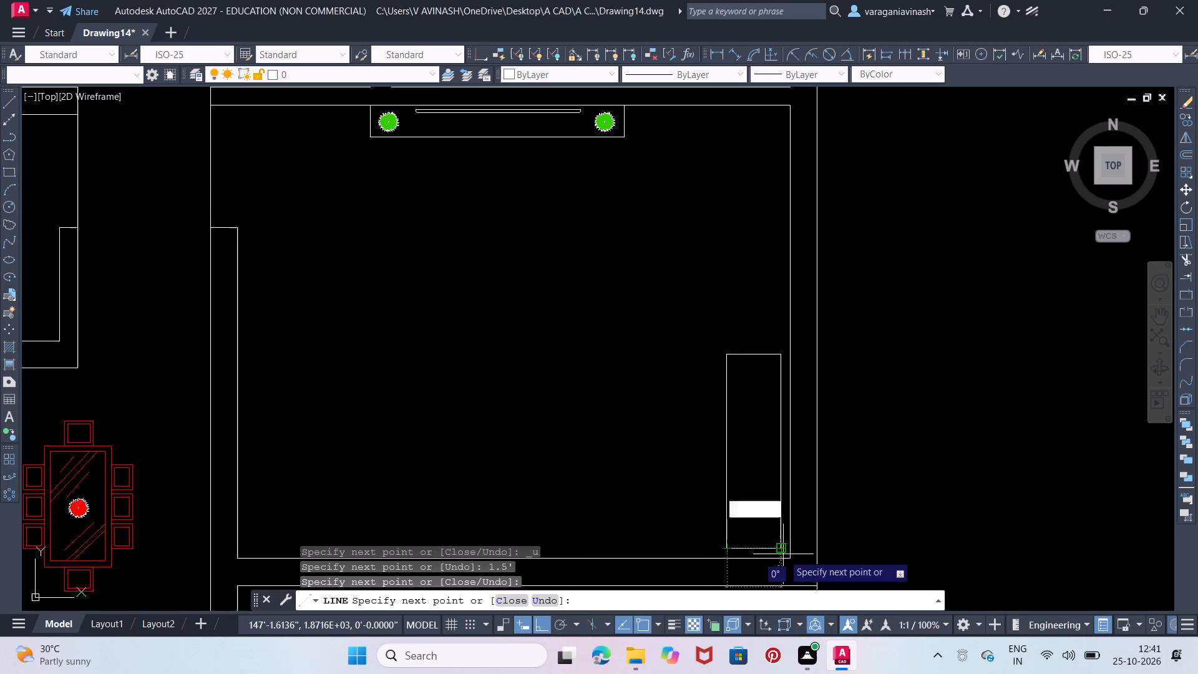
{"action": "left_click", "coordinate": [783, 552]}
{"action": "right_click", "coordinate": [783, 552]}
{"action": "left_click", "coordinate": [826, 374]}
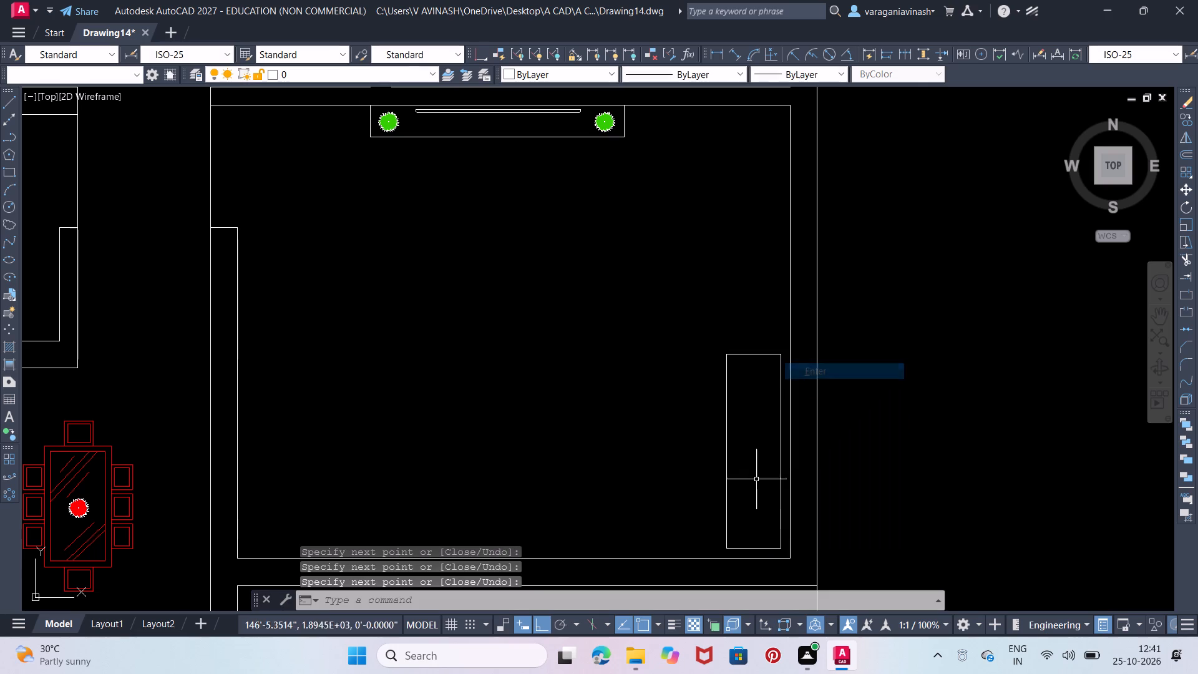
Draw the horizontal arm from the upright rectangle's lower-left corner: 1.5' up, 6' left, down to the base level, and back to the start.
{"action": "right_click", "coordinate": [740, 434]}
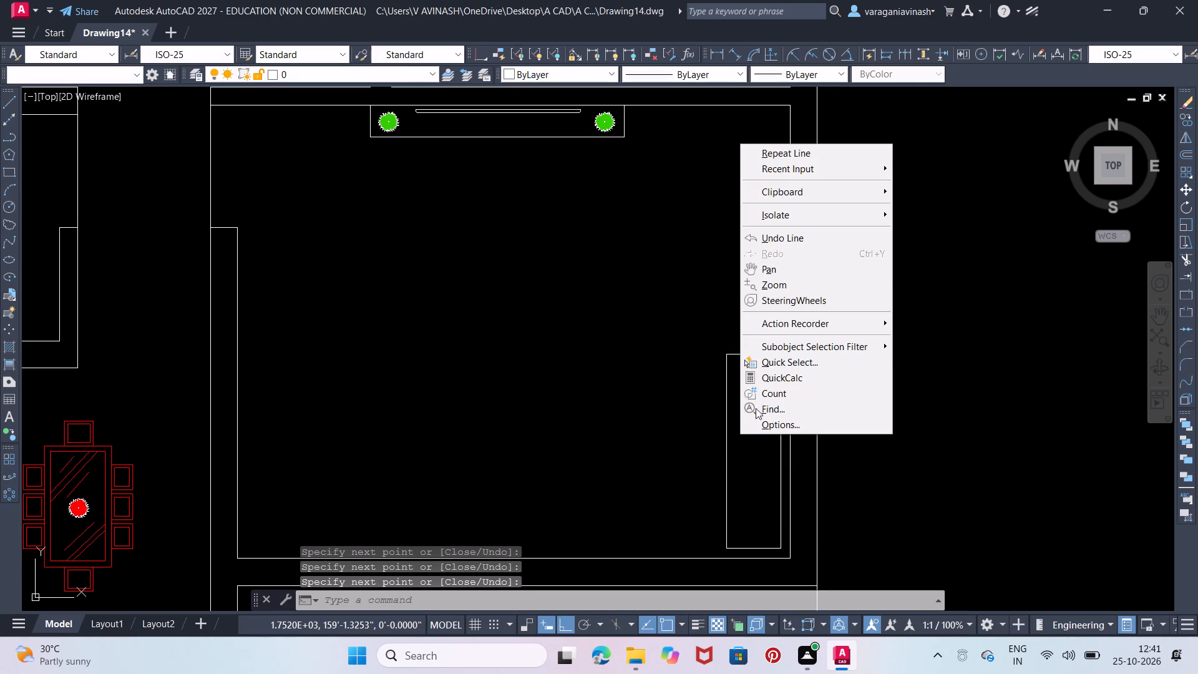
{"action": "left_click", "coordinate": [807, 153]}
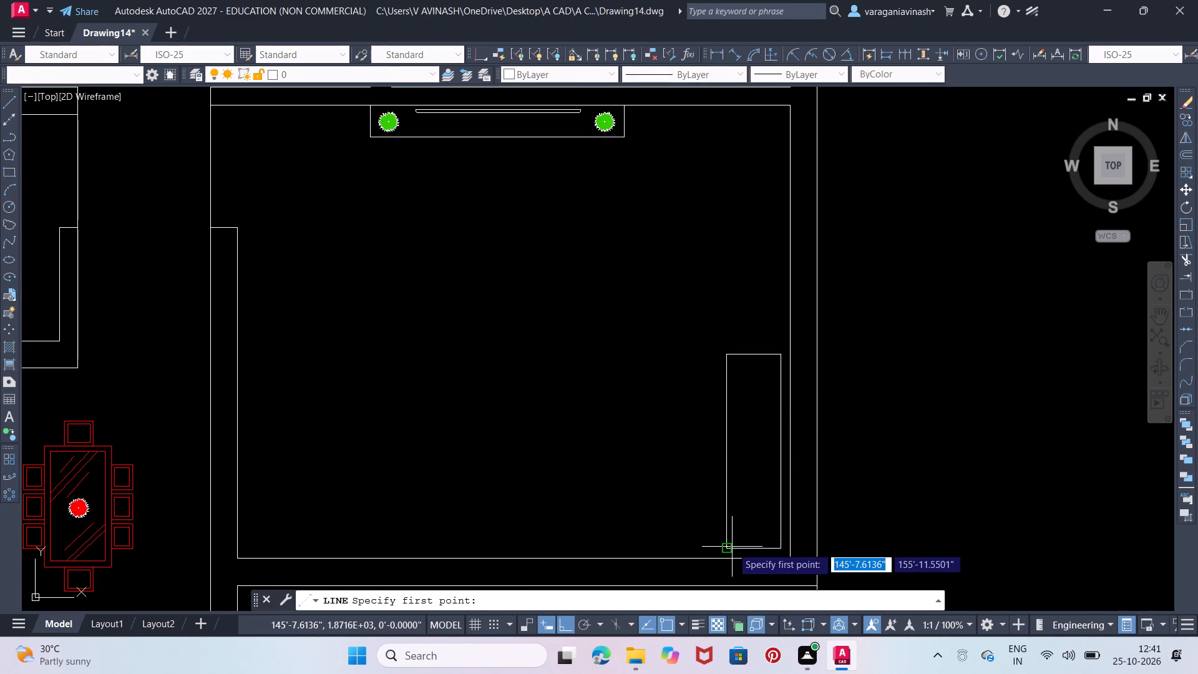
{"action": "left_click", "coordinate": [732, 547]}
{"action": "type", "text": "105"}
{"action": "key", "text": "BackSpace"}
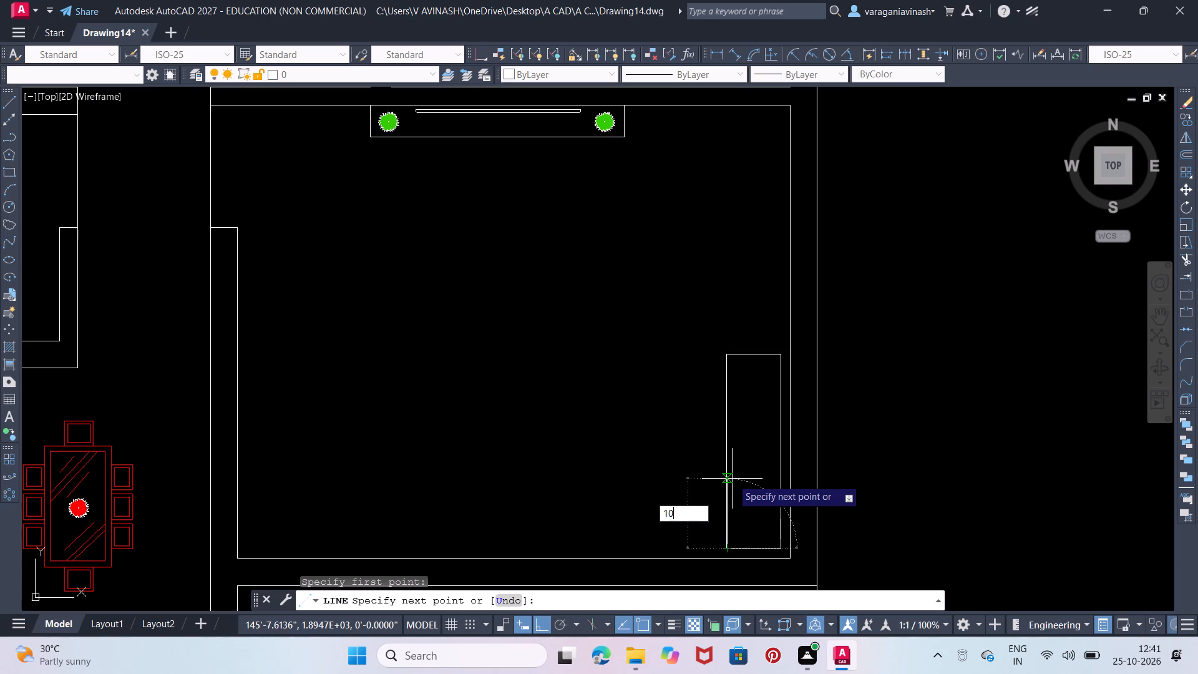
{"action": "key", "text": "BackSpace"}
{"action": "type", "text": ".5'"}
{"action": "key", "text": "Return"}
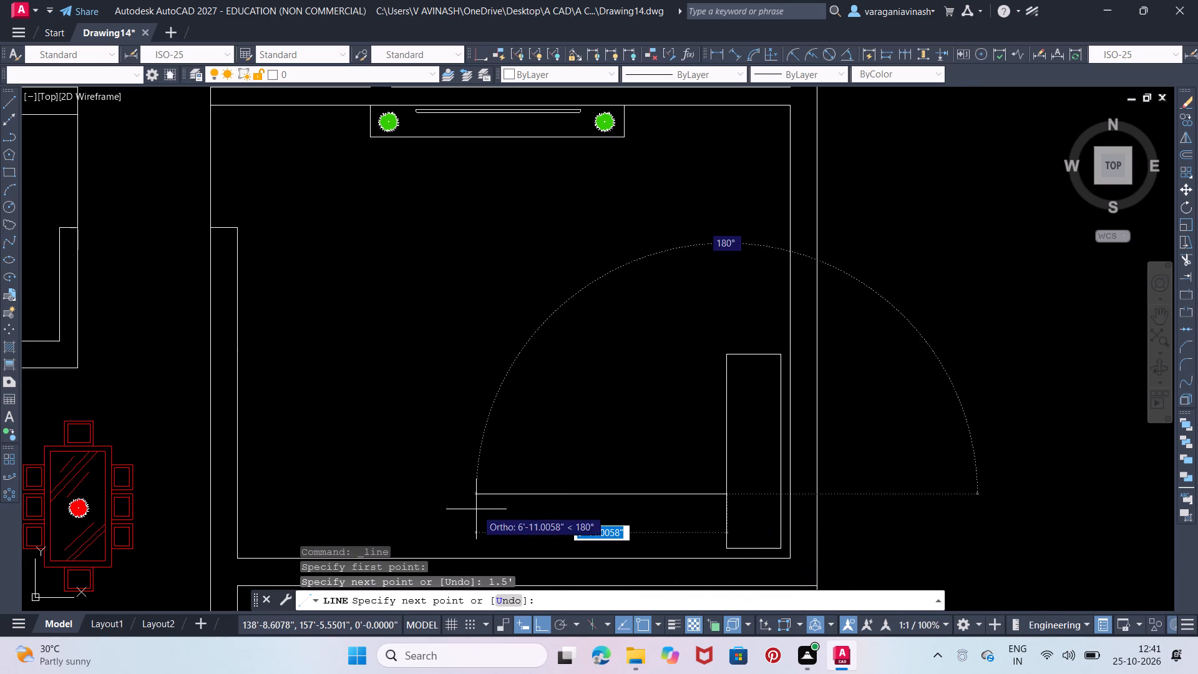
{"action": "middle_click_drag", "start_coordinate": [458, 489], "coordinate": [464, 449]}
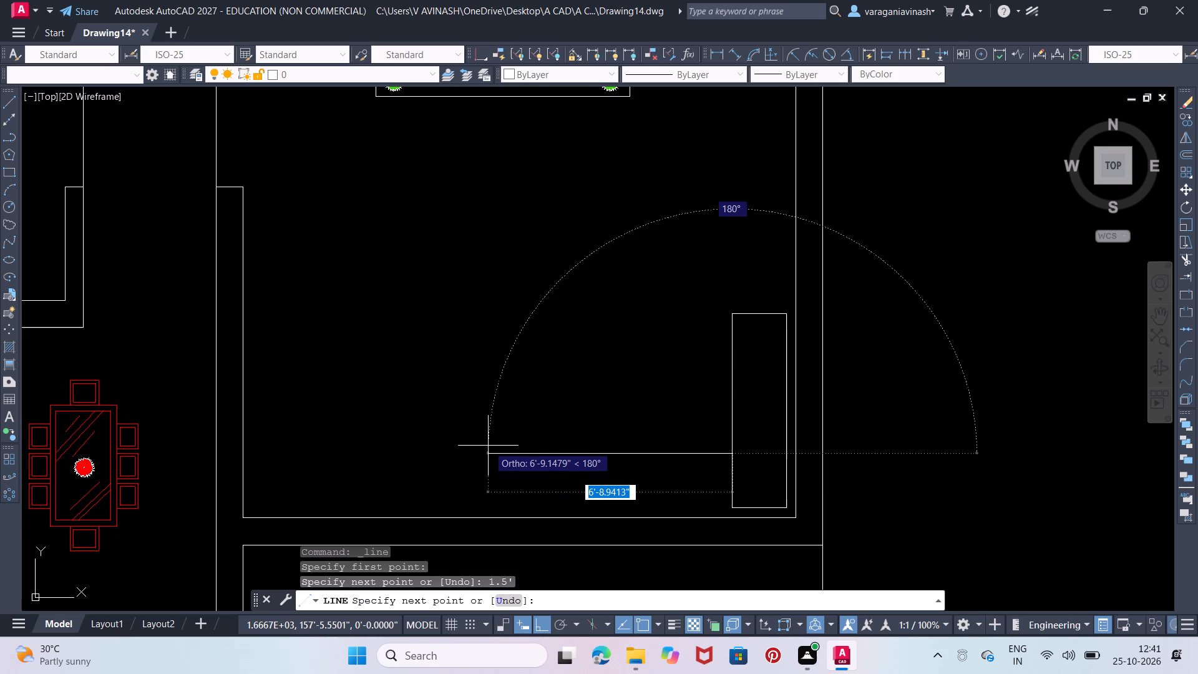
{"action": "type", "text": "6'"}
{"action": "key", "text": "Return"}
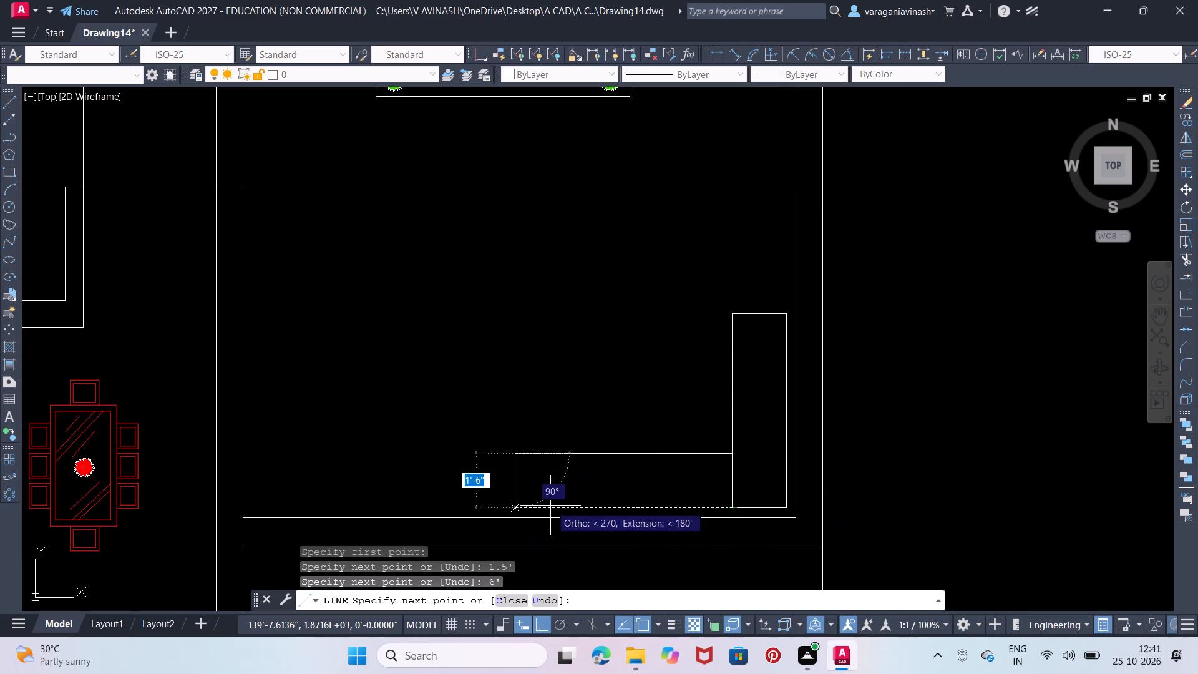
{"action": "left_click", "coordinate": [550, 506]}
{"action": "left_click", "coordinate": [731, 506]}
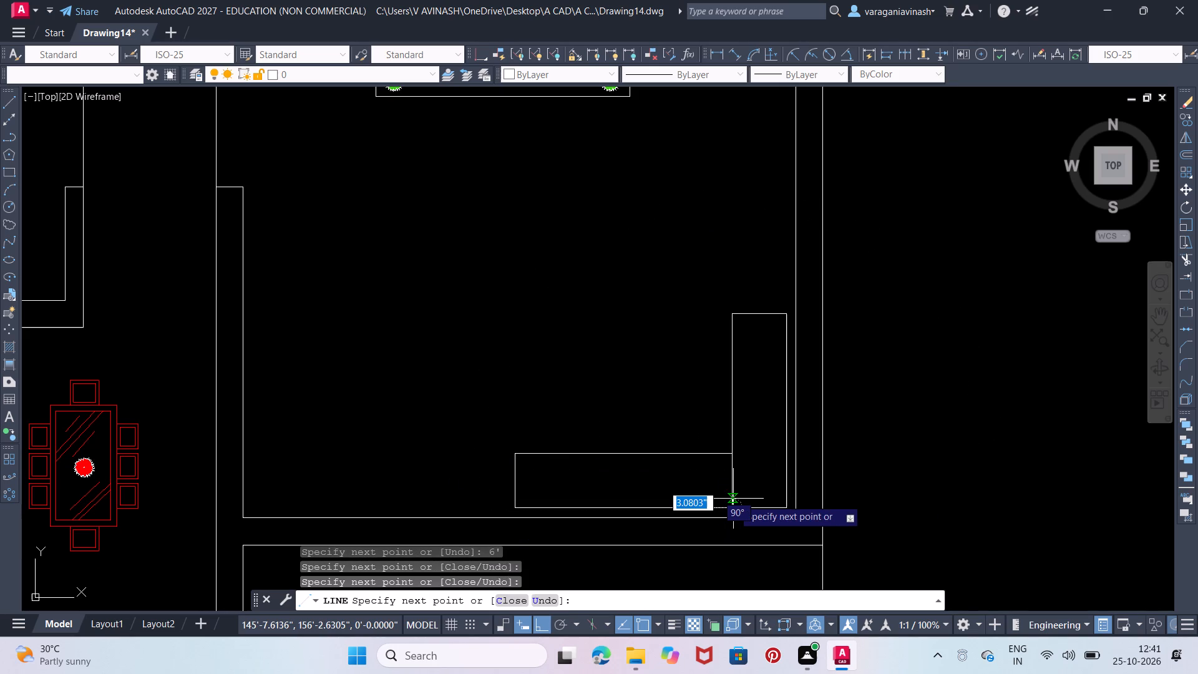
{"action": "key", "text": "Escape"}
{"action": "key", "text": "Escape"}
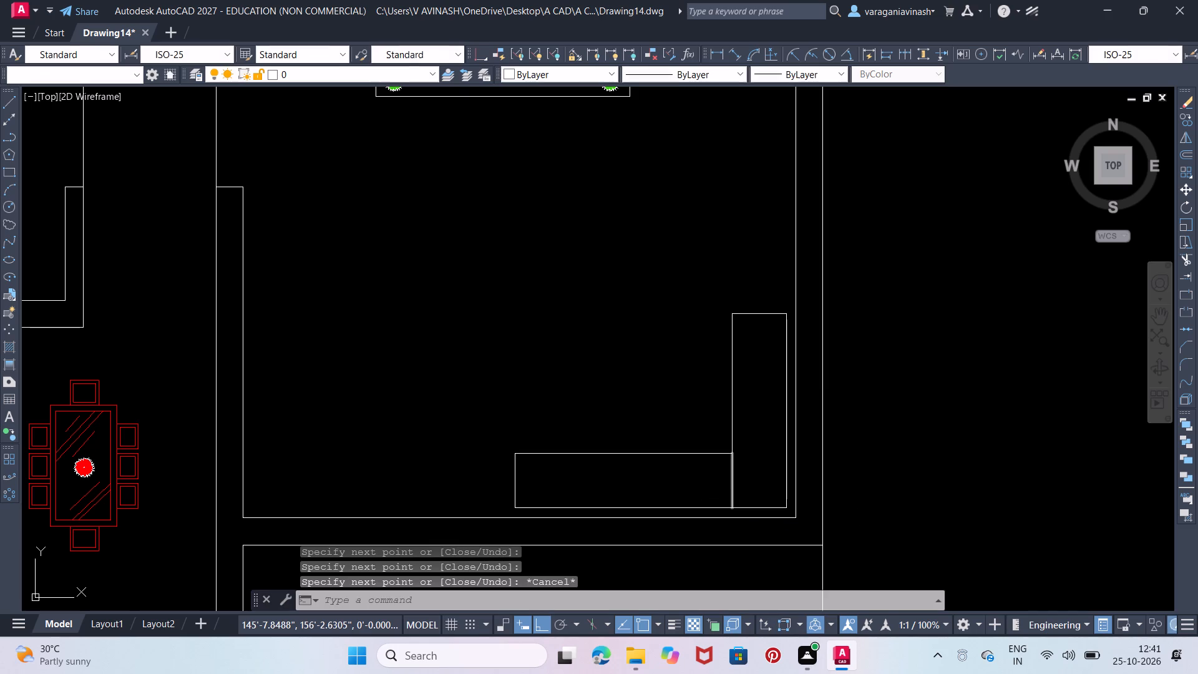
Trim away the shared edge between the two rectangles so they form one L-shaped outline.
{"action": "type", "text": "TR"}
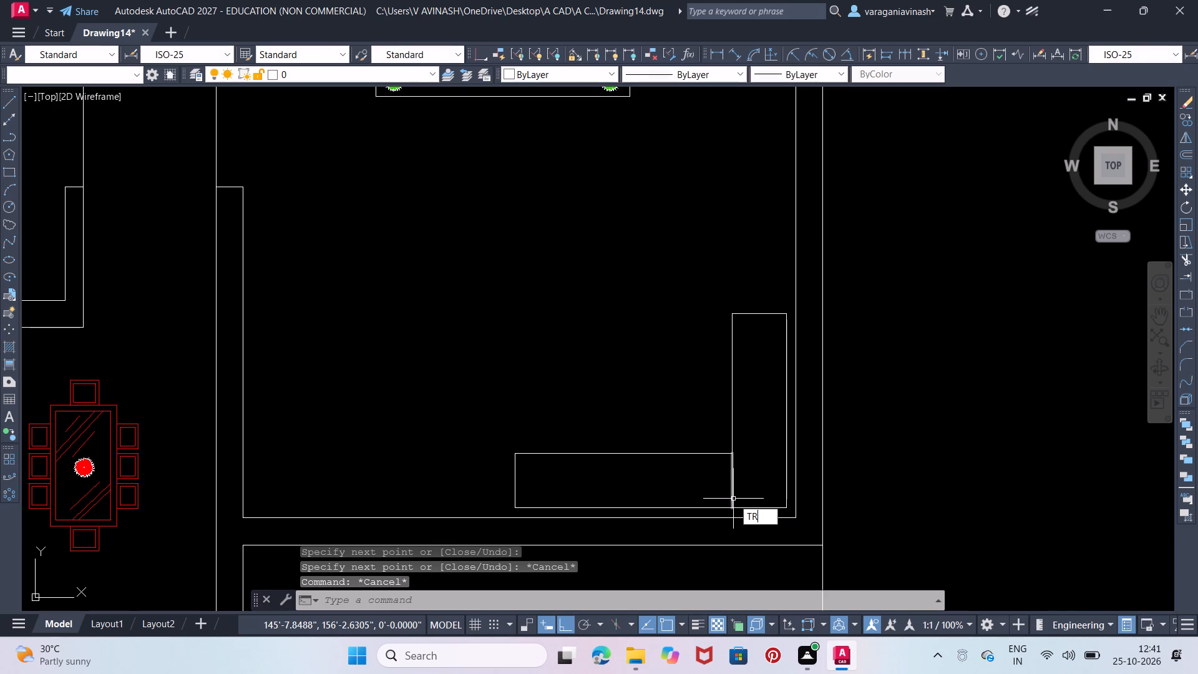
{"action": "left_click", "coordinate": [767, 535]}
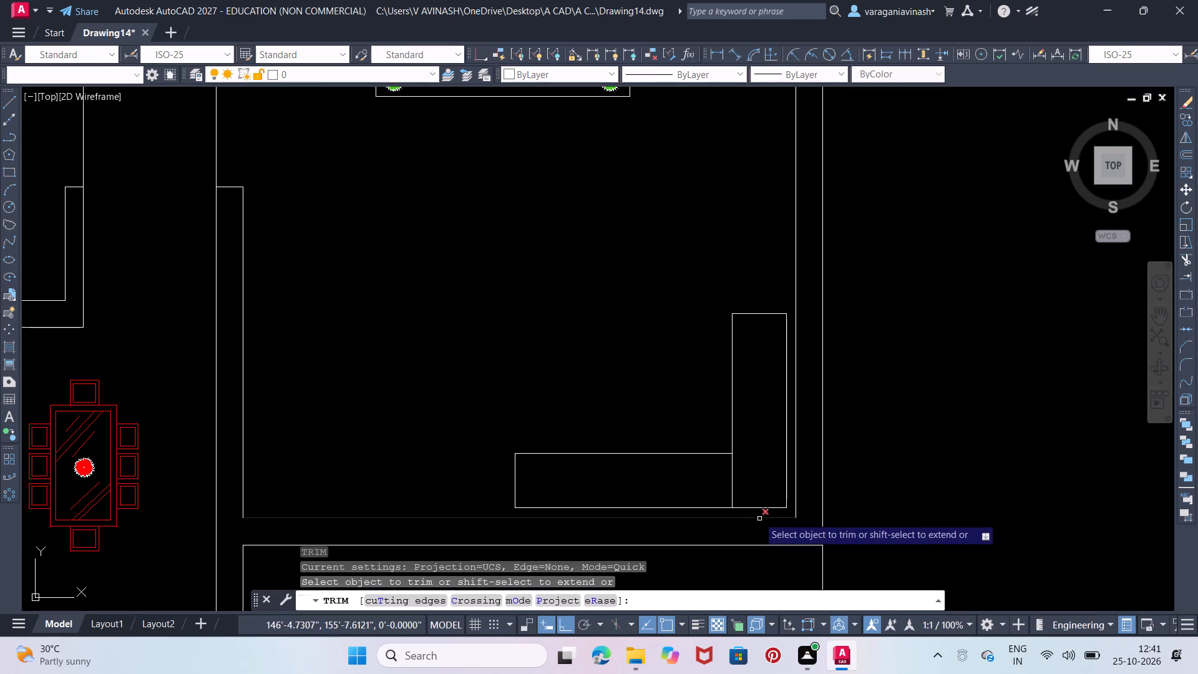
{"action": "left_click", "coordinate": [734, 484]}
{"action": "left_click", "coordinate": [716, 472]}
{"action": "left_click", "coordinate": [764, 488]}
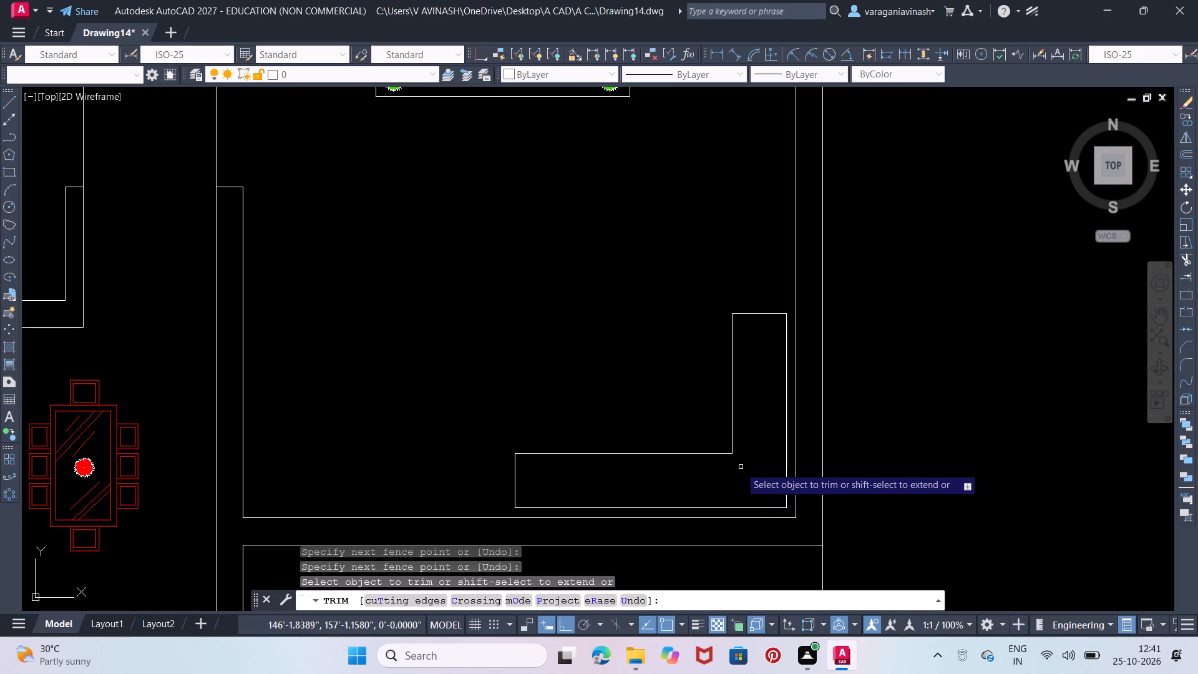
{"action": "middle_click_drag", "start_coordinate": [743, 469], "coordinate": [734, 460]}
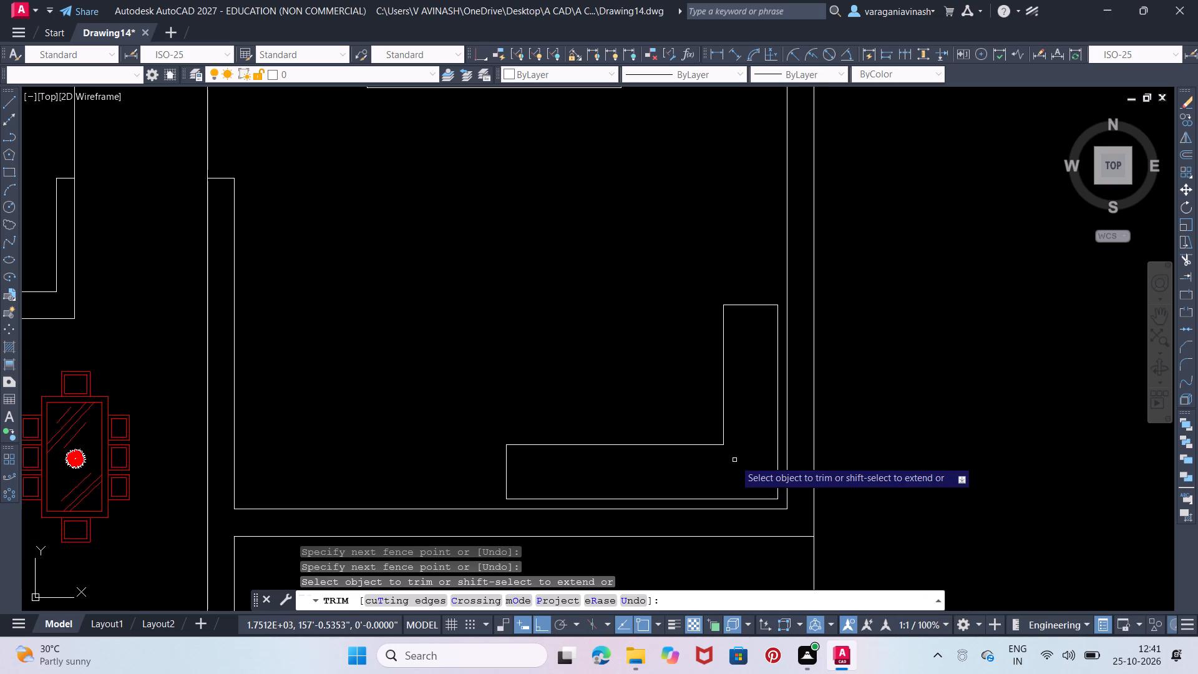
{"action": "middle_click_drag", "start_coordinate": [714, 447], "coordinate": [705, 439]}
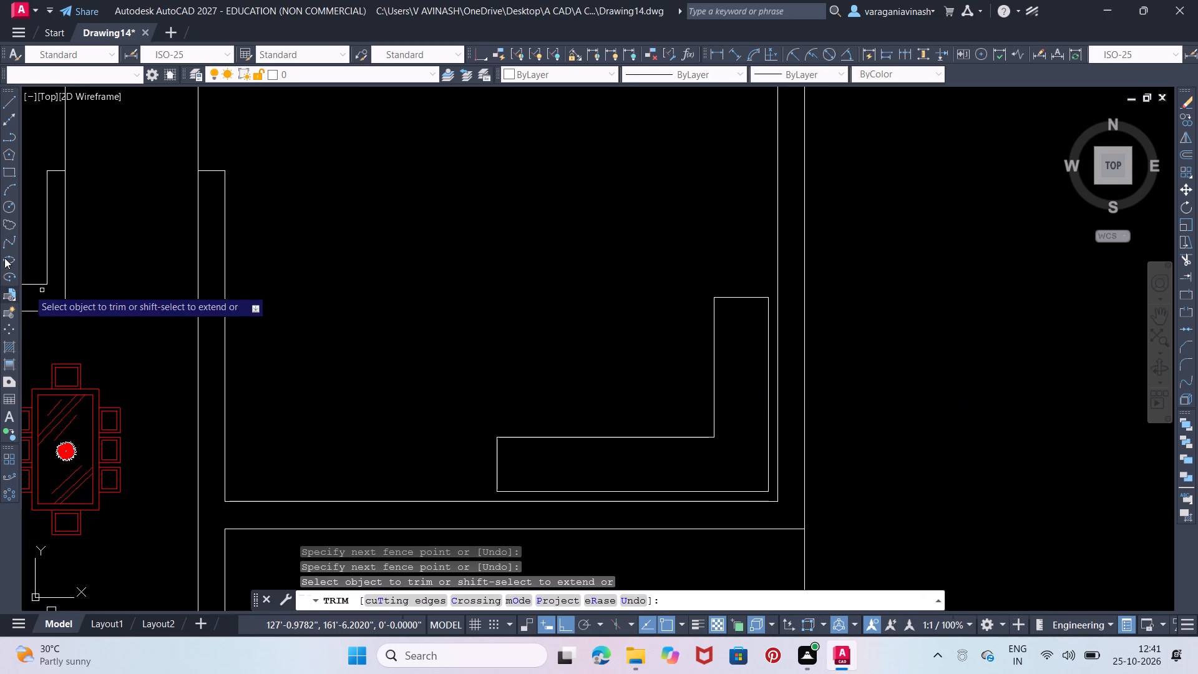
Draw a backrest rectangle about 2.6" wide and 5'-6" long inside the vertical arm's outer edge, extending slightly past its top.
{"action": "left_click", "coordinate": [14, 173]}
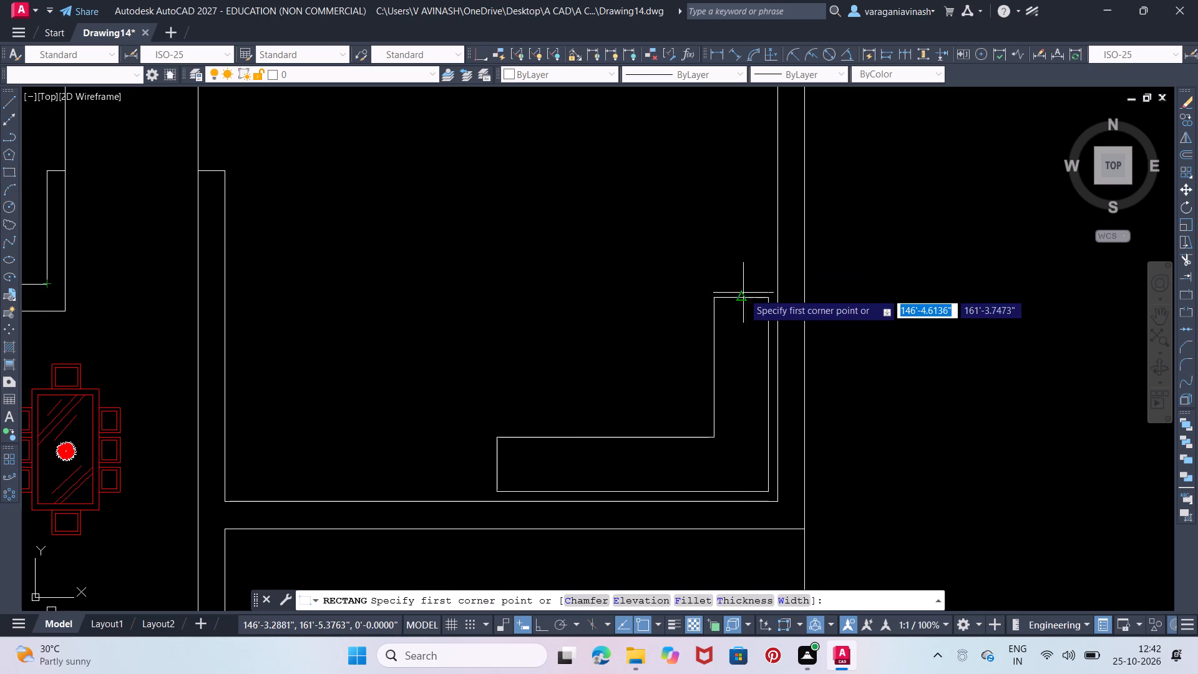
{"action": "scroll", "coordinate": [771, 300], "scroll_direction": "up", "scroll_amount": 2}
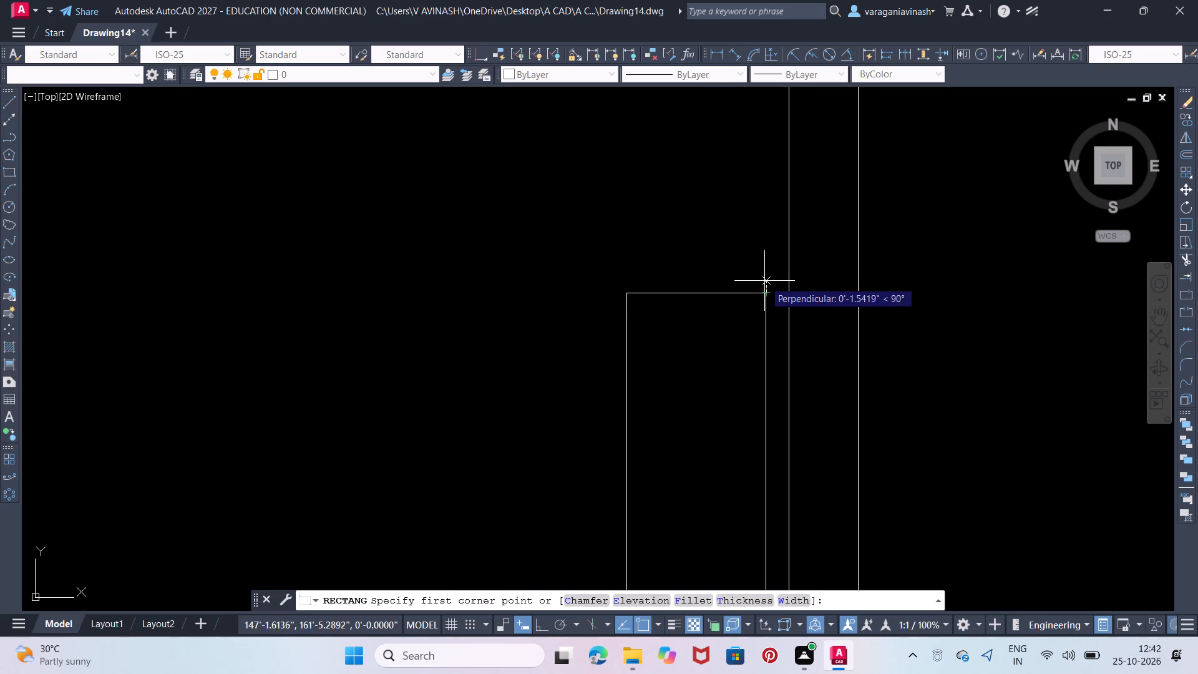
{"action": "left_click", "coordinate": [764, 281]}
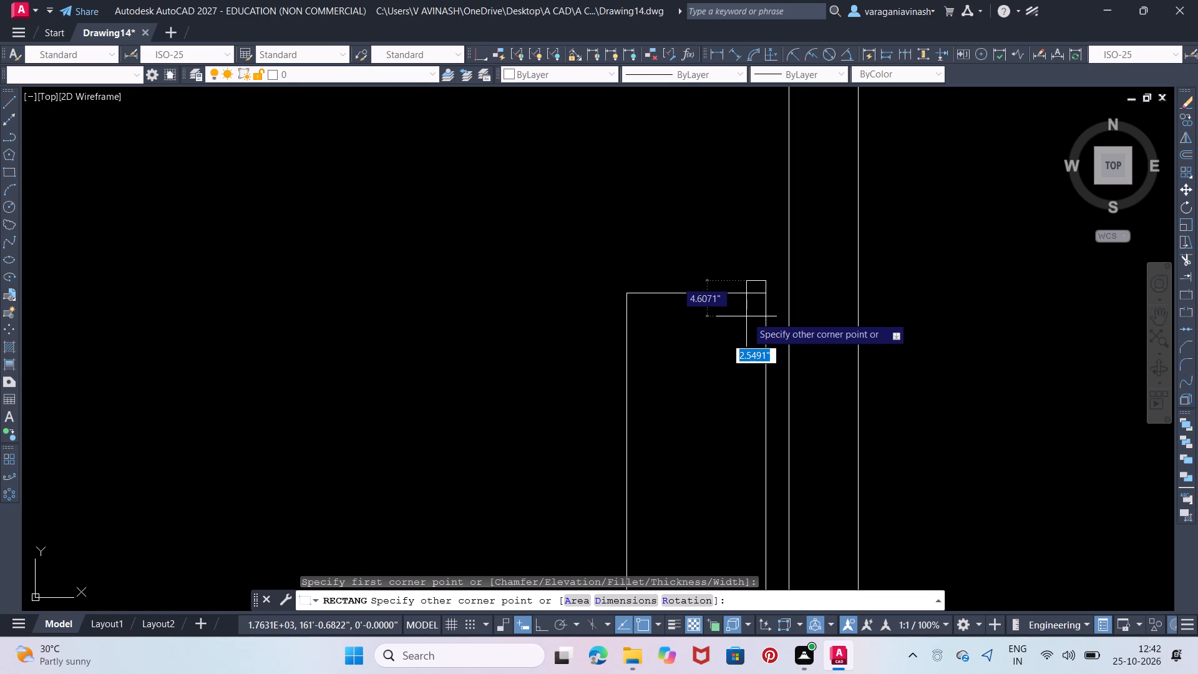
{"action": "scroll", "coordinate": [735, 408], "scroll_direction": "down", "scroll_amount": 2}
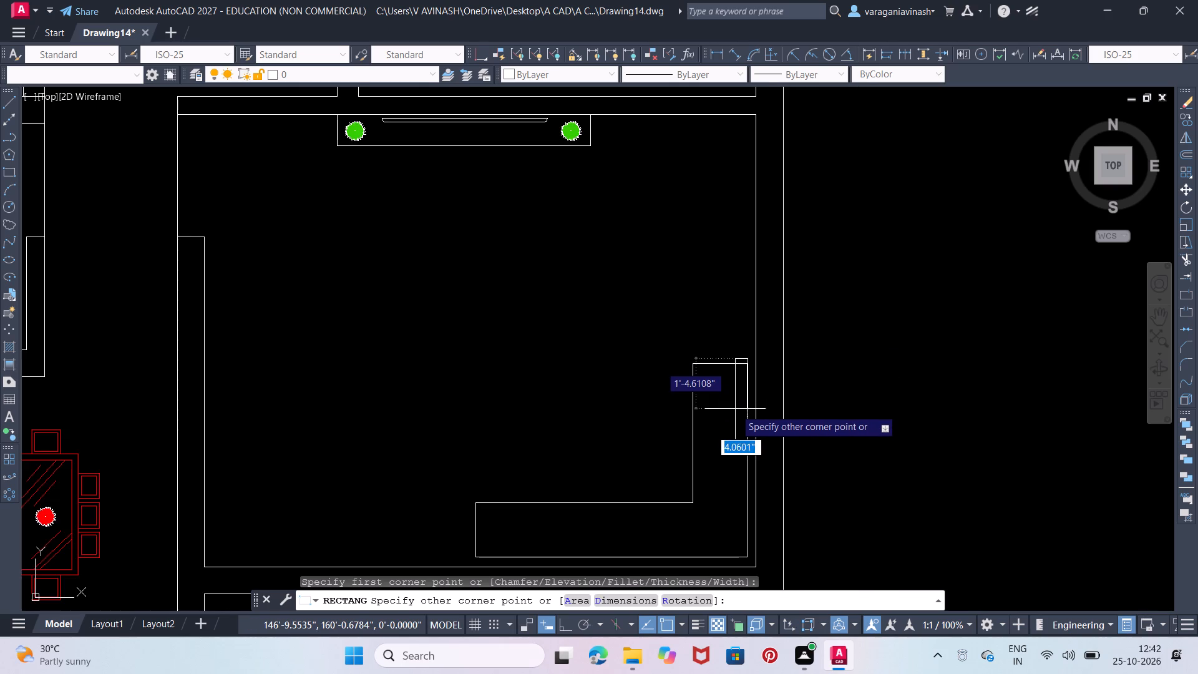
{"action": "middle_click_drag", "start_coordinate": [735, 409], "coordinate": [724, 333]}
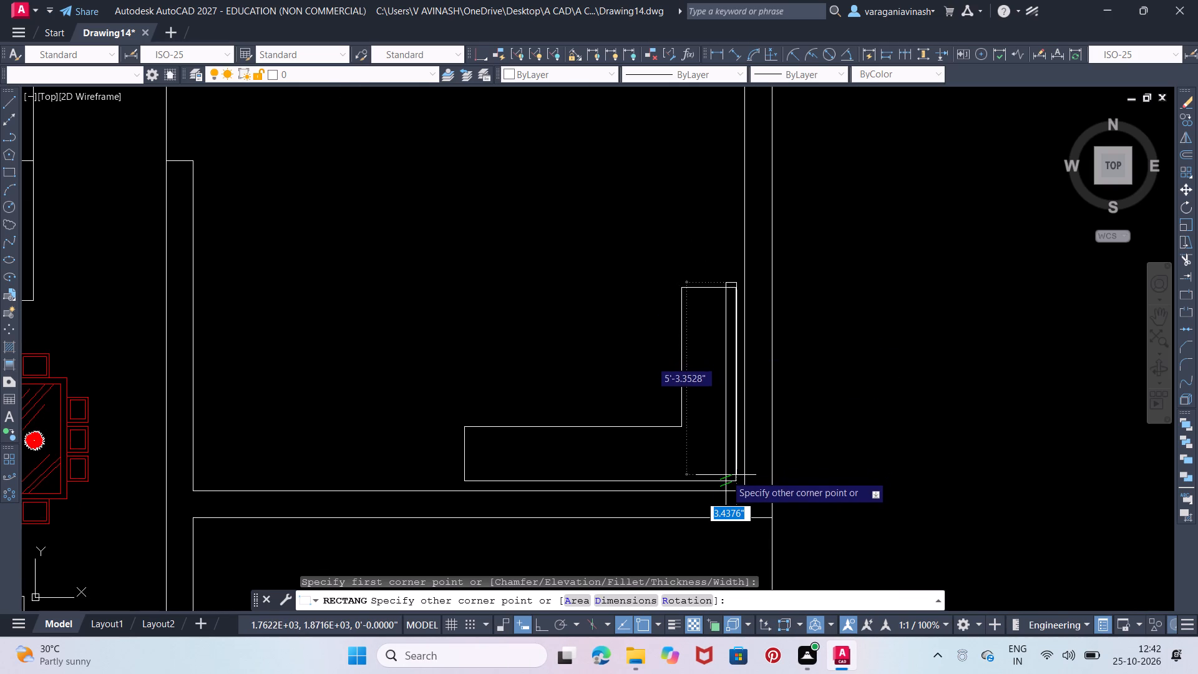
{"action": "scroll", "coordinate": [726, 476], "scroll_direction": "up", "scroll_amount": 2}
{"action": "middle_click_drag", "start_coordinate": [726, 477], "coordinate": [725, 496]}
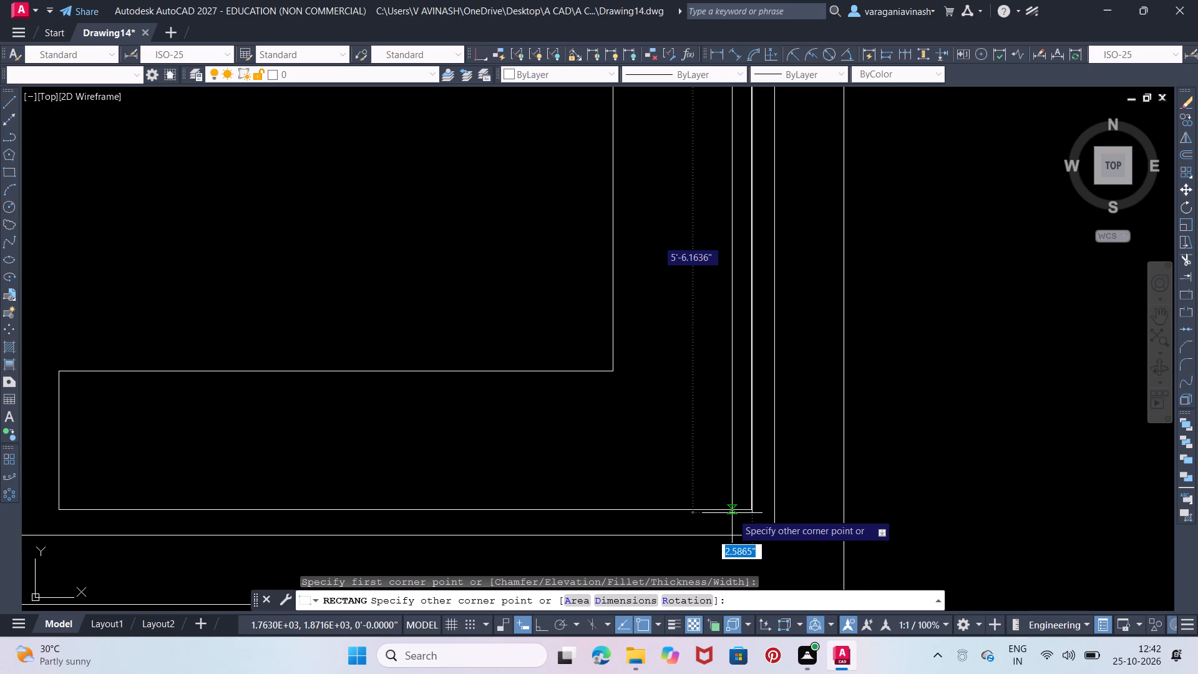
{"action": "left_click", "coordinate": [733, 514]}
Draw a second backrest rectangle about 7'-8" long and 2" deep along the L-shape's bottom edge, extending slightly past its left end.
{"action": "right_click", "coordinate": [666, 426]}
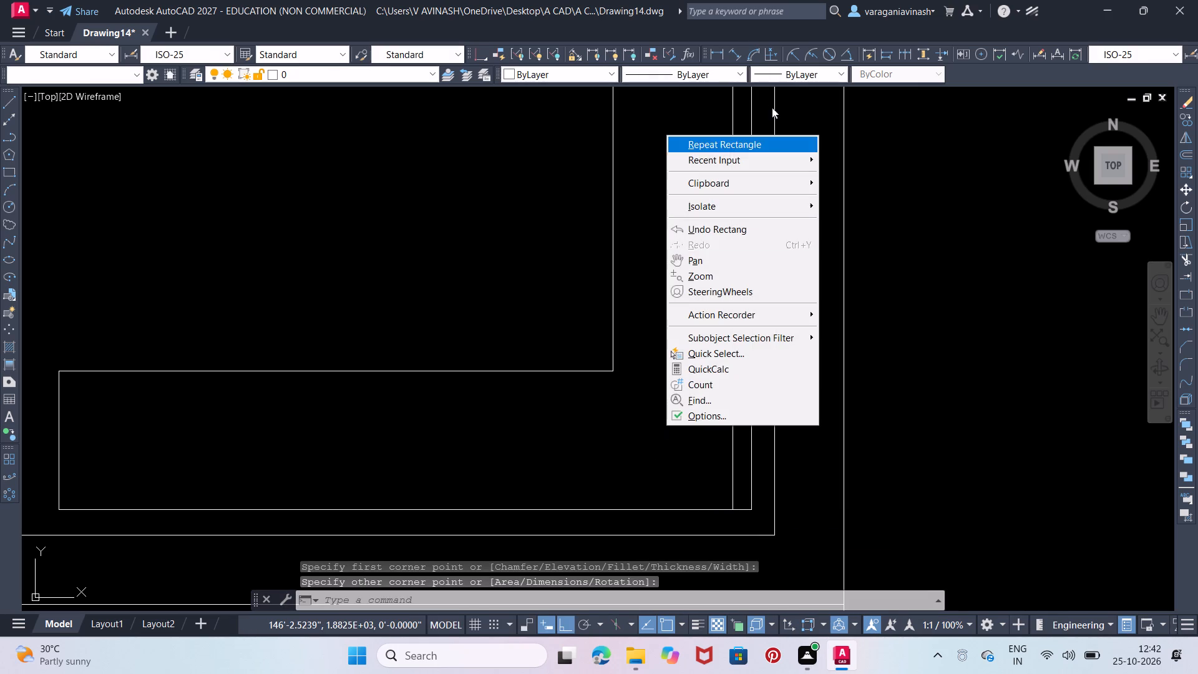
{"action": "left_click", "coordinate": [763, 139]}
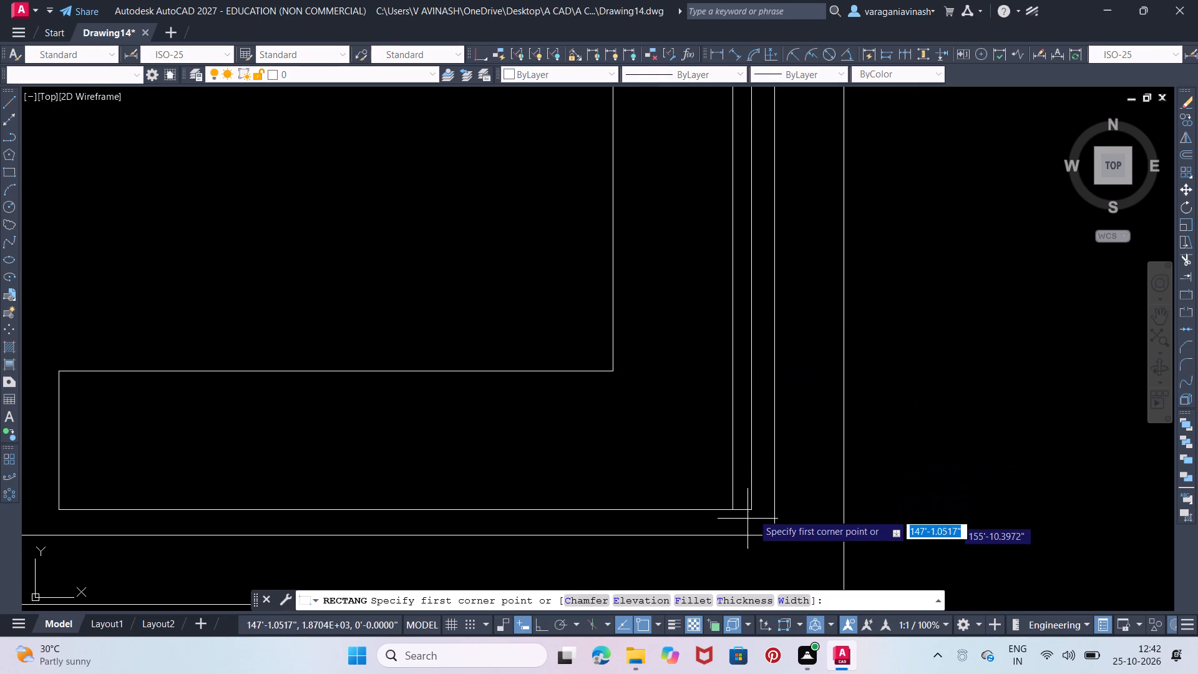
{"action": "left_click", "coordinate": [754, 509]}
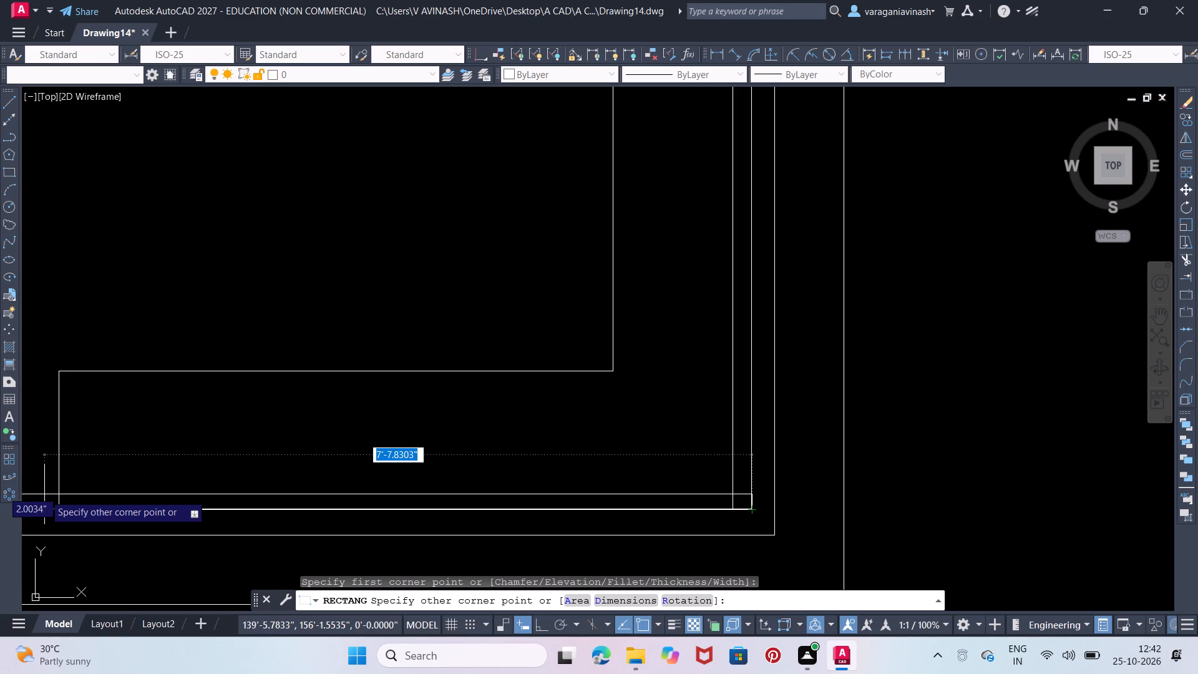
{"action": "left_click", "coordinate": [44, 494]}
{"action": "middle_click_drag", "start_coordinate": [124, 467], "coordinate": [139, 467]}
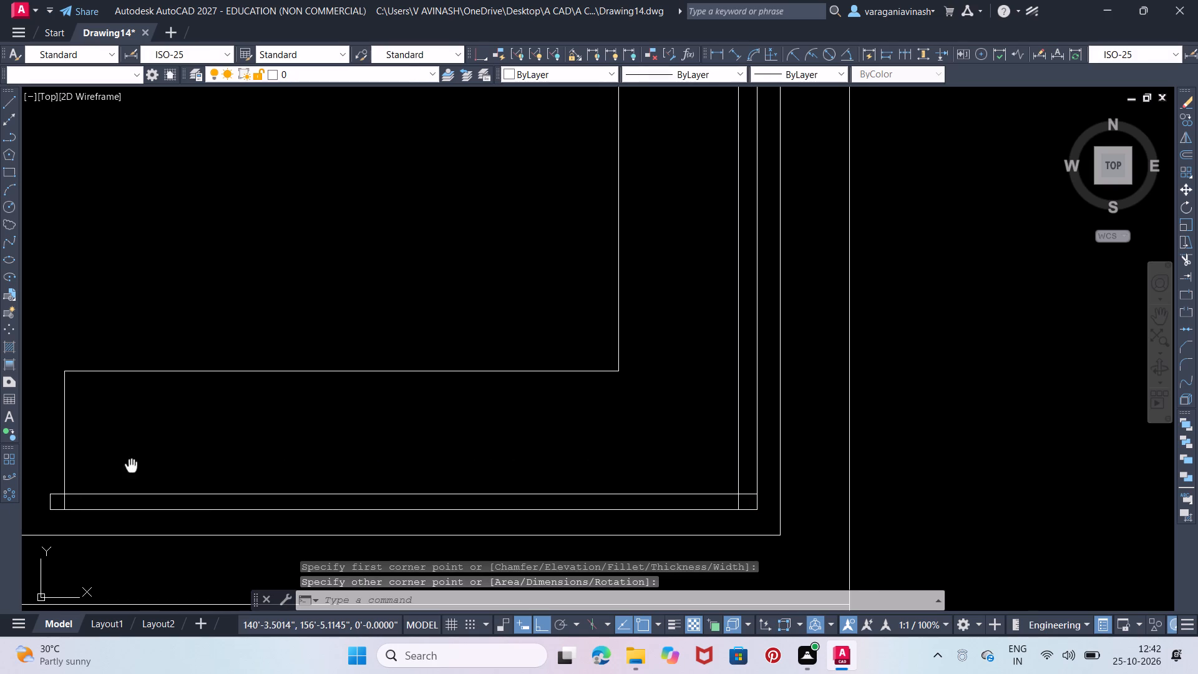
{"action": "middle_click_drag", "start_coordinate": [139, 467], "coordinate": [177, 467]}
{"action": "scroll", "coordinate": [177, 467], "scroll_direction": "down", "scroll_amount": 2}
{"action": "scroll", "coordinate": [114, 454], "scroll_direction": "up", "scroll_amount": 1}
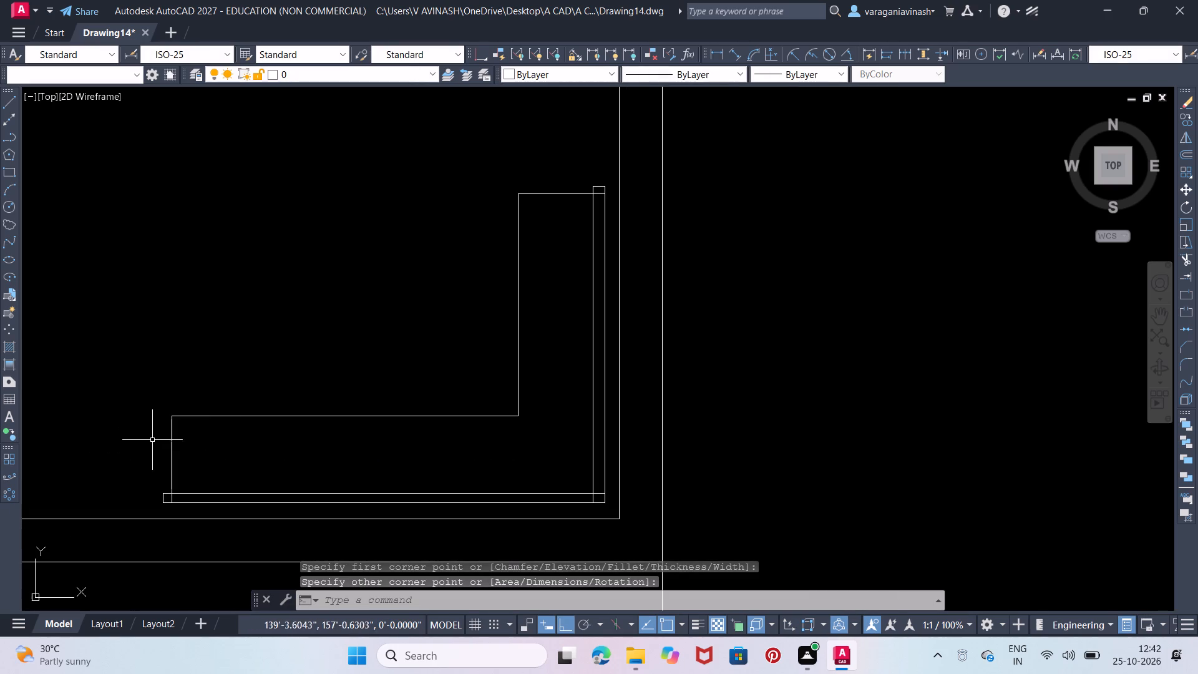
Draw a corner seat rectangle about 1'-3.6" by 1'-4" from the L-shape's inner corner to where the two backrests meet.
{"action": "left_click", "coordinate": [2, 168]}
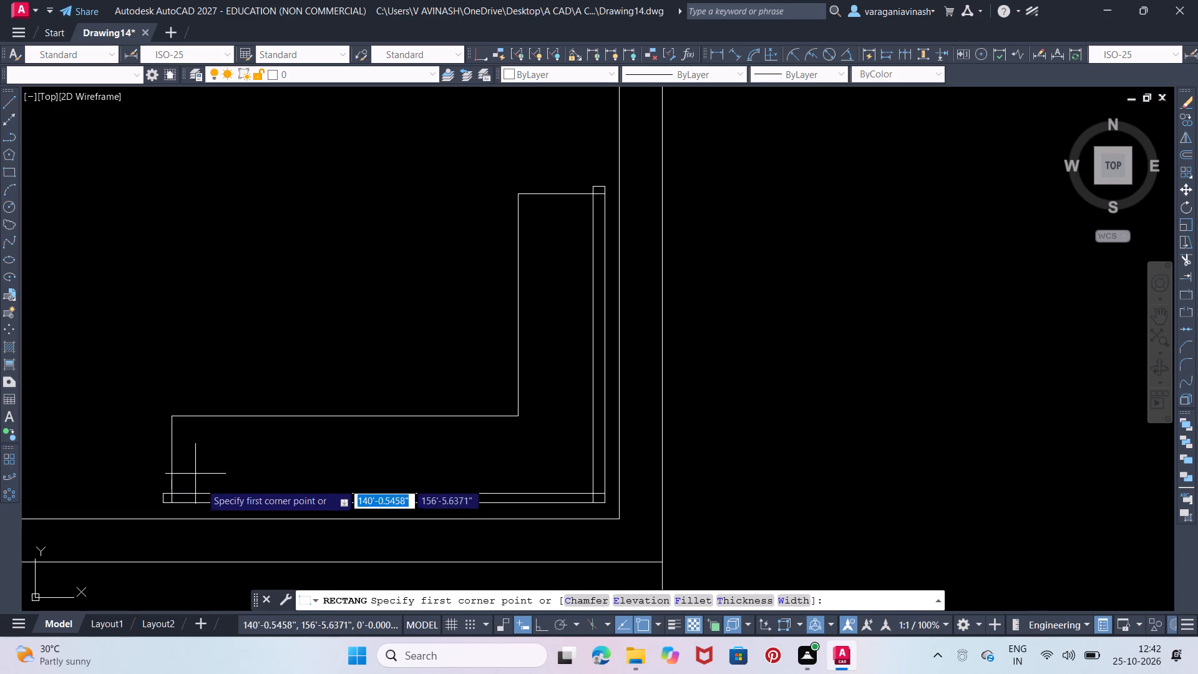
{"action": "left_click", "coordinate": [519, 419]}
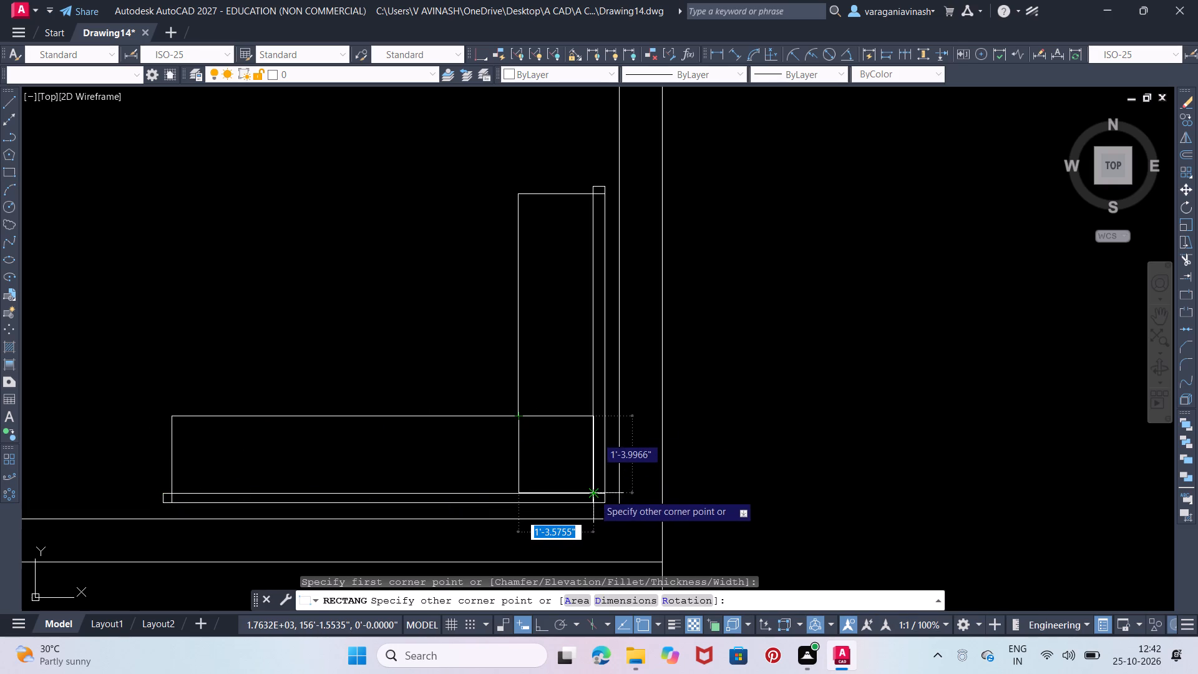
{"action": "left_click", "coordinate": [593, 494]}
{"action": "key", "text": "Escape"}
{"action": "key", "text": "Escape"}
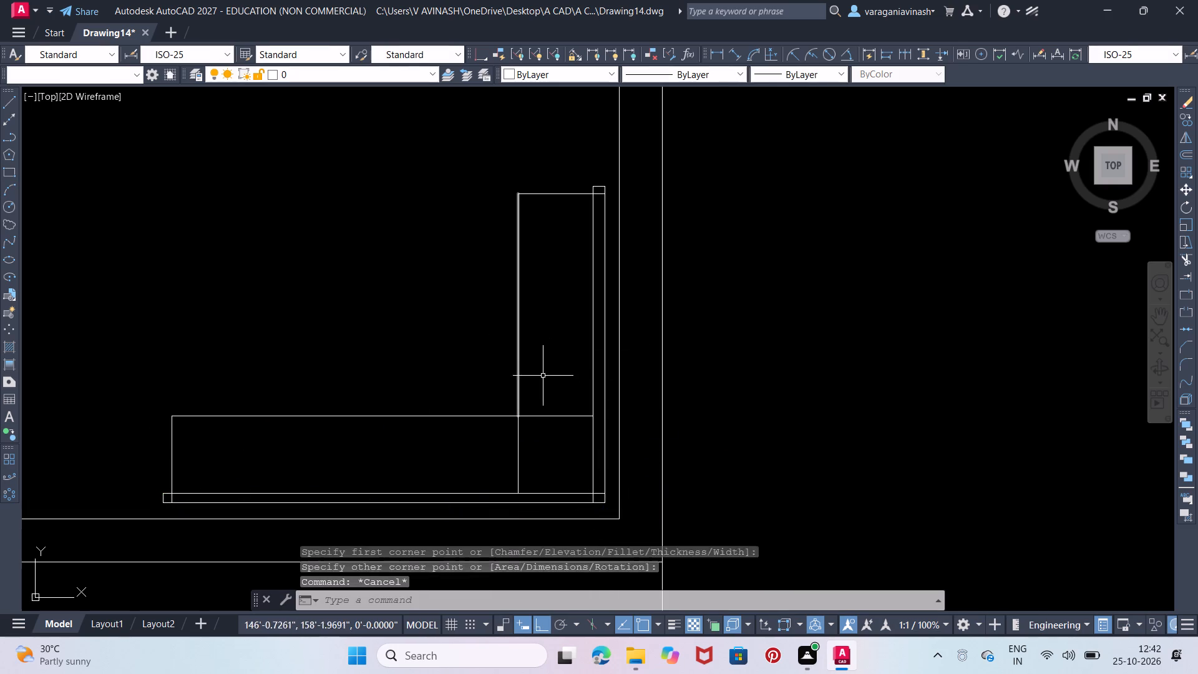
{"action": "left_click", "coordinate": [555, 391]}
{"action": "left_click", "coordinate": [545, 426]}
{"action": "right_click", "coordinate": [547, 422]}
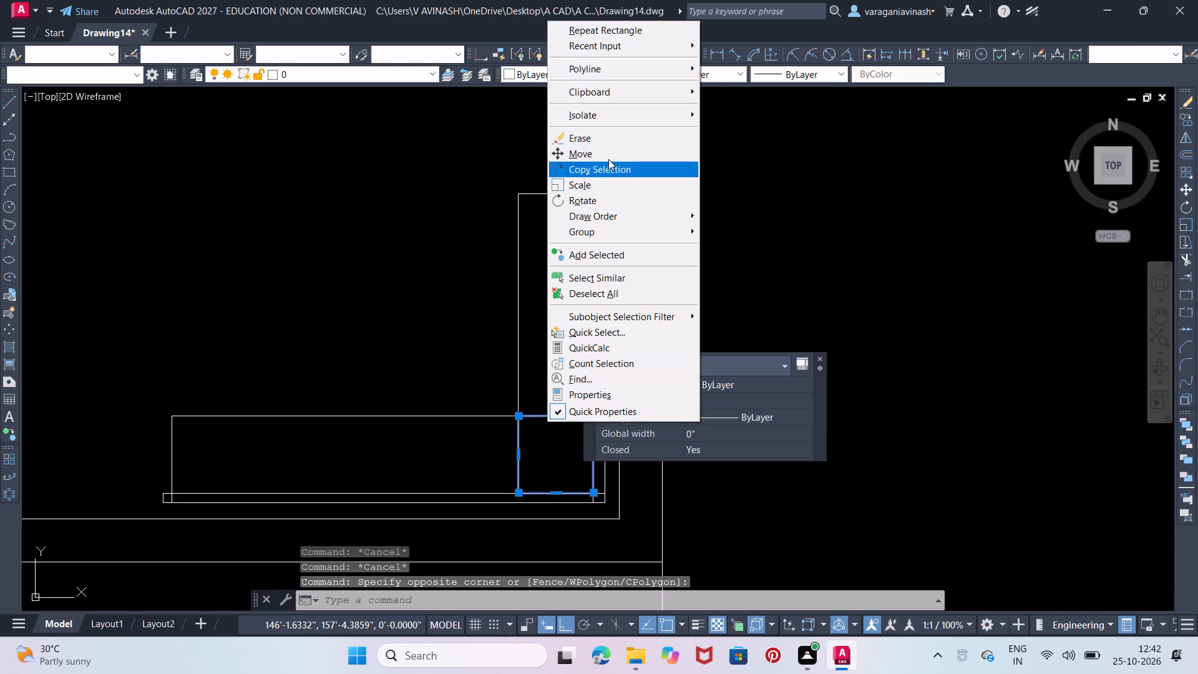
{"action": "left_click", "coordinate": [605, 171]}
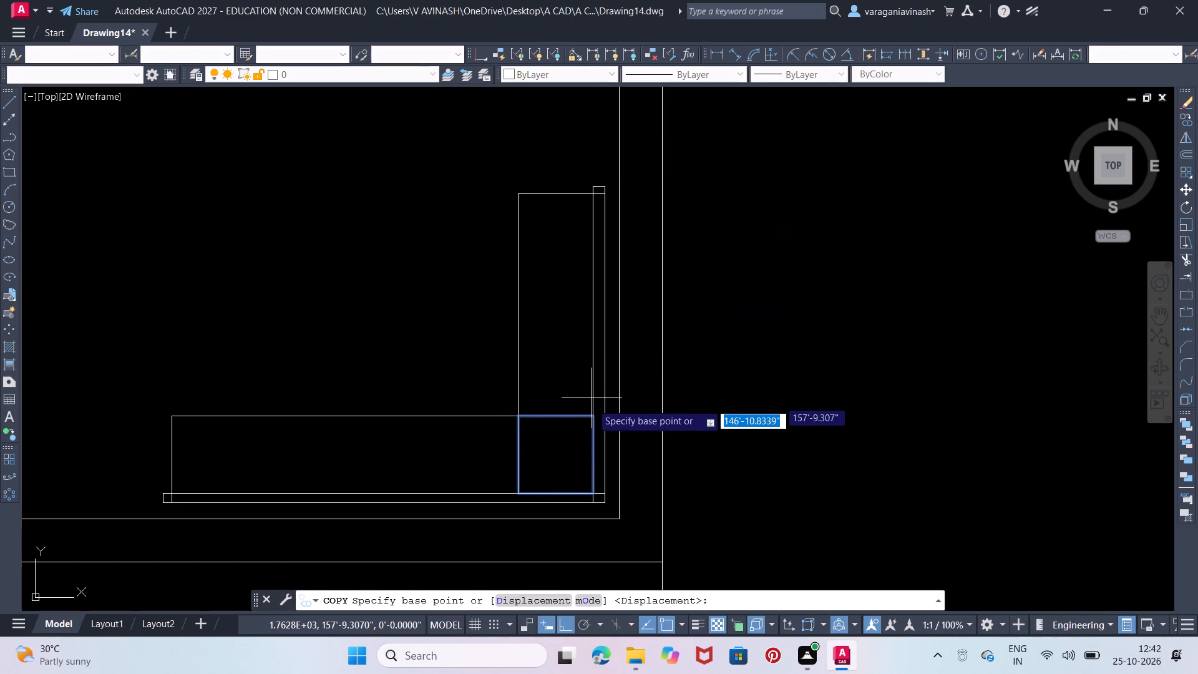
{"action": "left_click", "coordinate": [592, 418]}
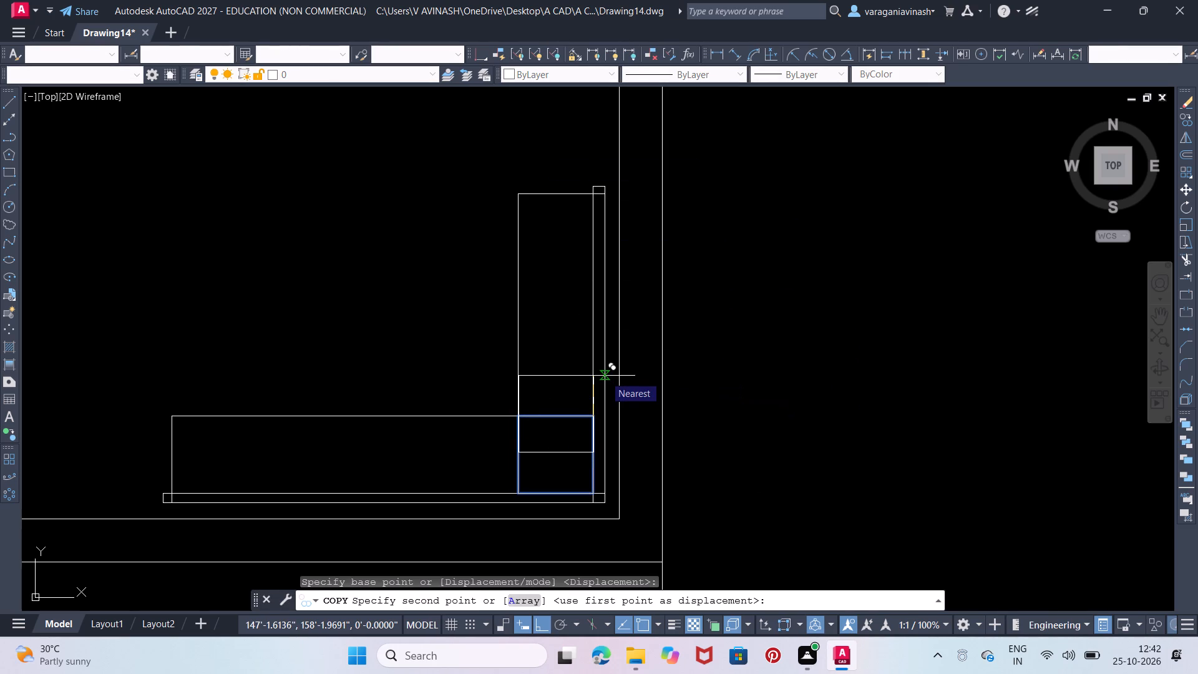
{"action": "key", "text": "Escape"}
Copy the corner seat three times up the vertical arm, stacking the copies edge to edge.
{"action": "left_click_drag", "start_coordinate": [542, 408], "coordinate": [542, 420]}
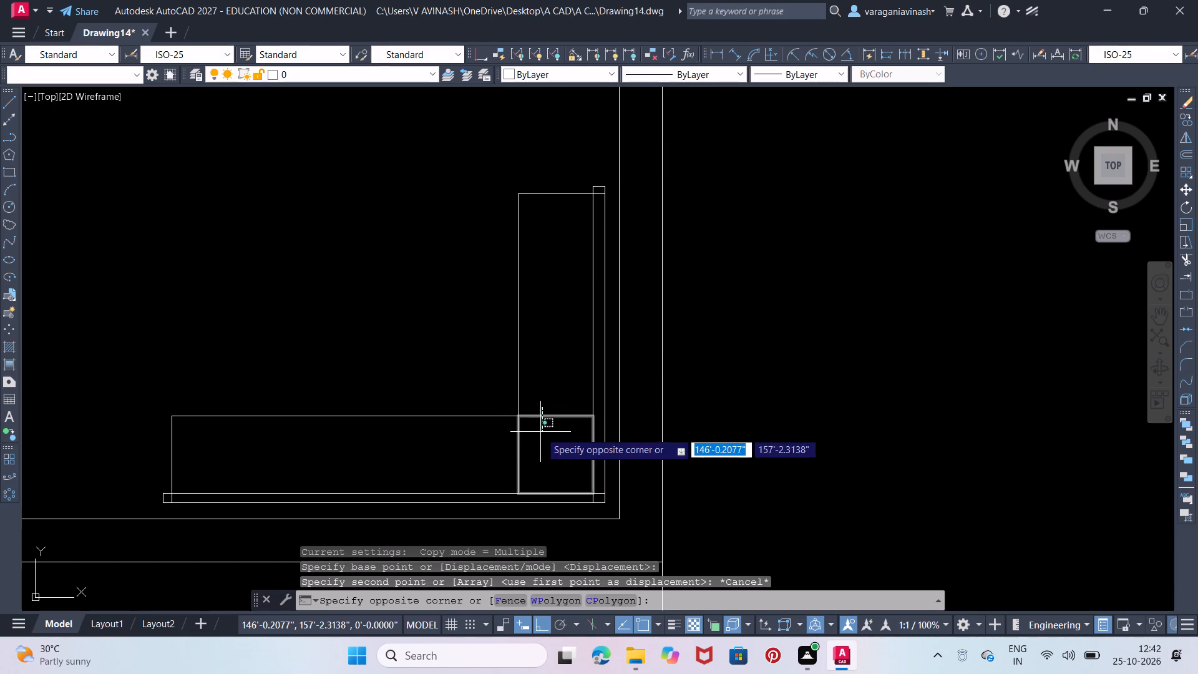
{"action": "left_click", "coordinate": [540, 432]}
{"action": "right_click", "coordinate": [540, 432]}
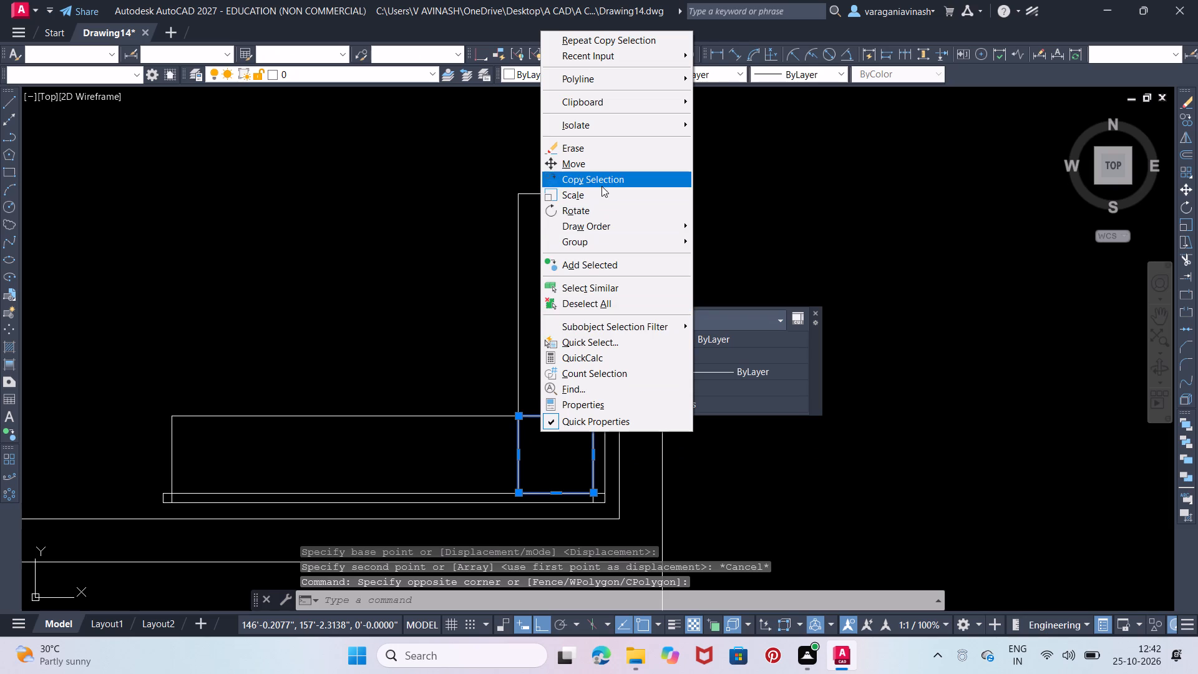
{"action": "left_click", "coordinate": [601, 186]}
{"action": "left_click", "coordinate": [592, 496]}
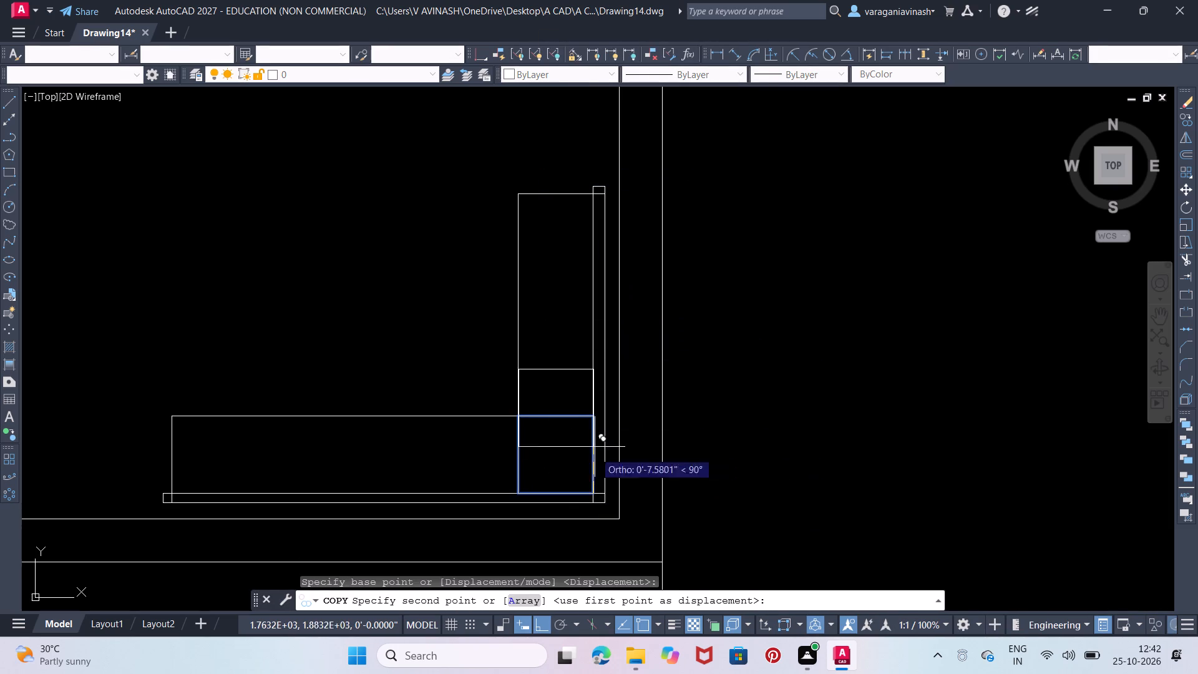
{"action": "left_click", "coordinate": [590, 415]}
{"action": "left_click", "coordinate": [588, 340]}
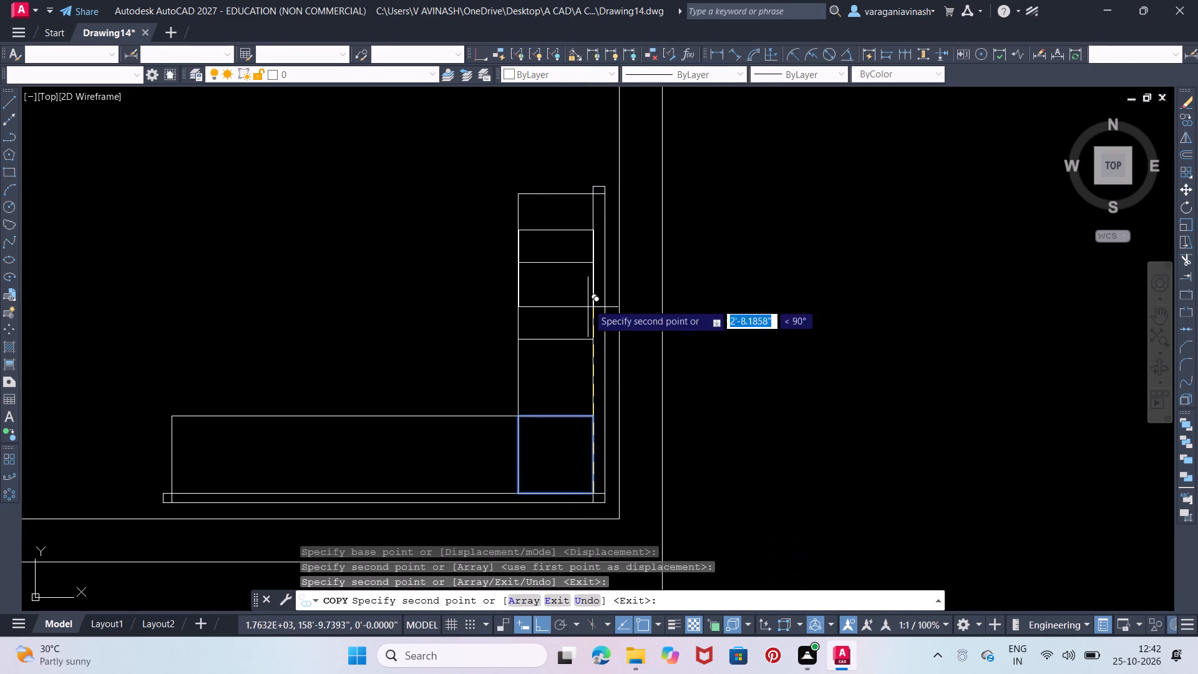
{"action": "left_click", "coordinate": [592, 260]}
{"action": "key", "text": "Escape"}
Shorten the topmost seat of the vertical arm so its top edge lines up with the arm's end.
{"action": "left_click", "coordinate": [571, 186]}
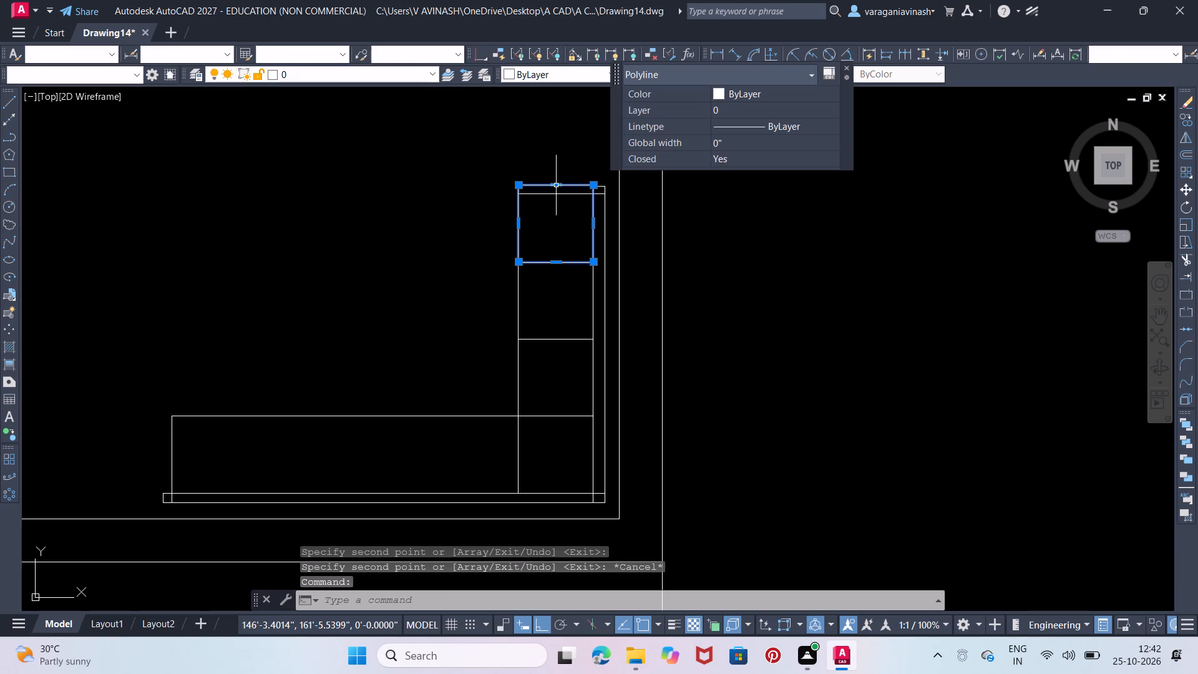
{"action": "left_click", "coordinate": [555, 187]}
{"action": "left_click", "coordinate": [555, 194]}
{"action": "key", "text": "Escape"}
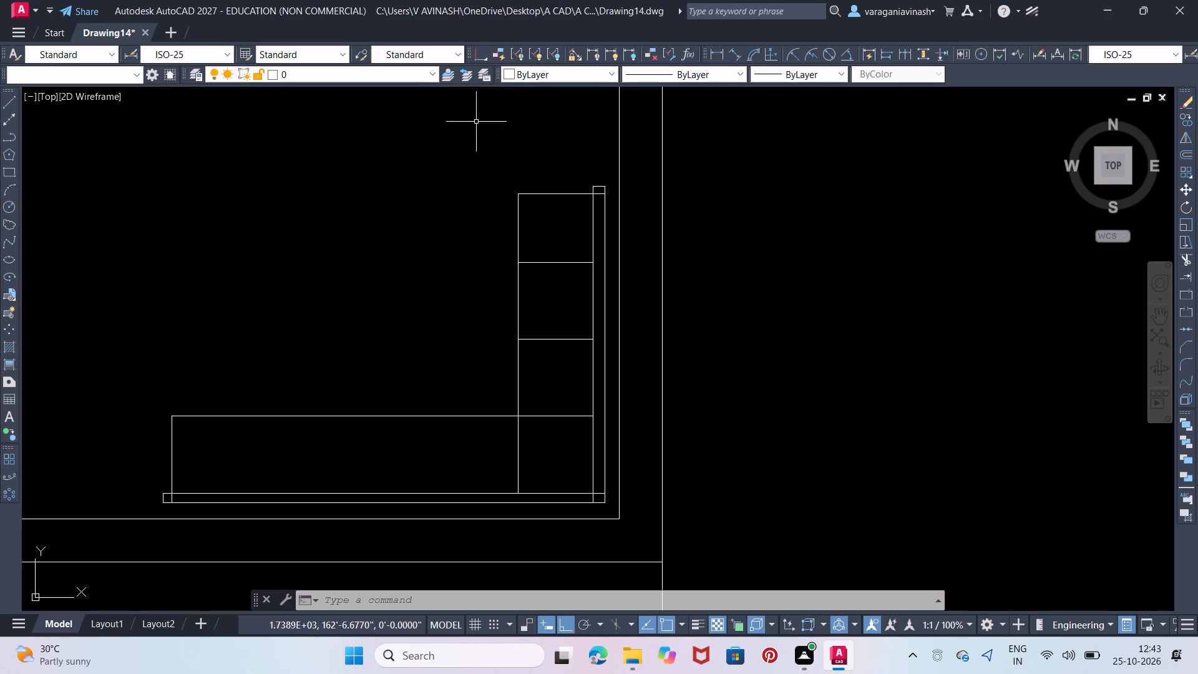
Copy the corner seat four times leftward along the horizontal arm, placing the copies edge to edge.
{"action": "middle_click_drag", "start_coordinate": [520, 293], "coordinate": [543, 213]}
{"action": "left_click", "coordinate": [558, 362]}
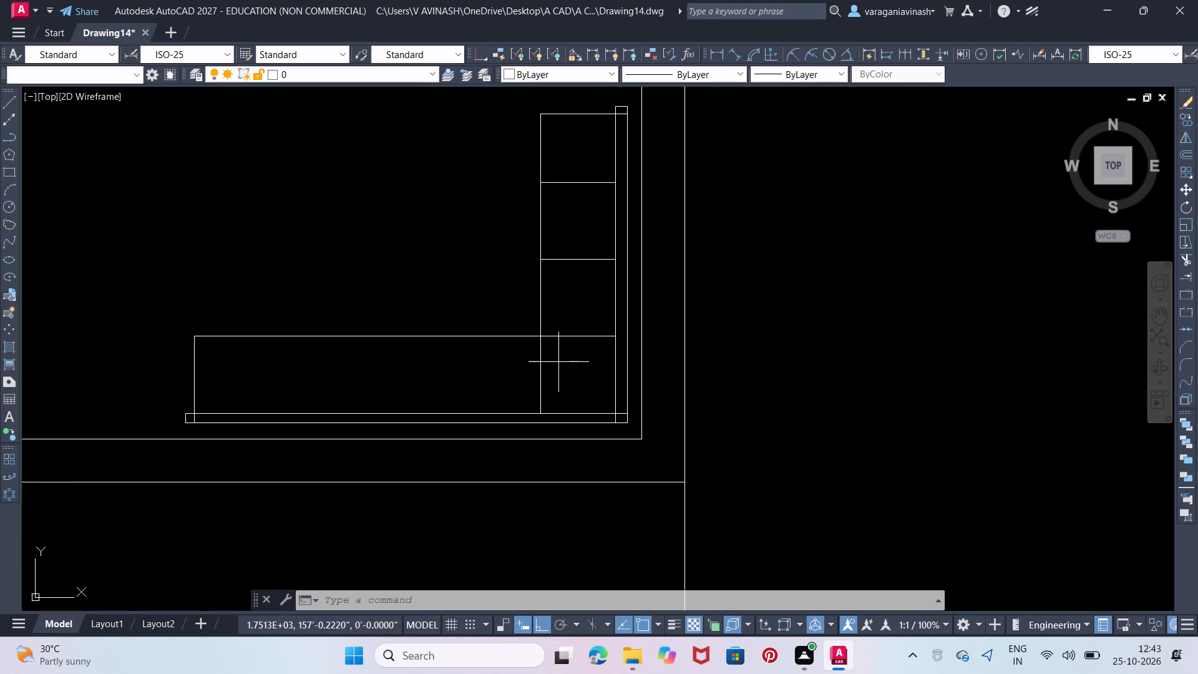
{"action": "left_click", "coordinate": [525, 361]}
{"action": "right_click", "coordinate": [525, 361]}
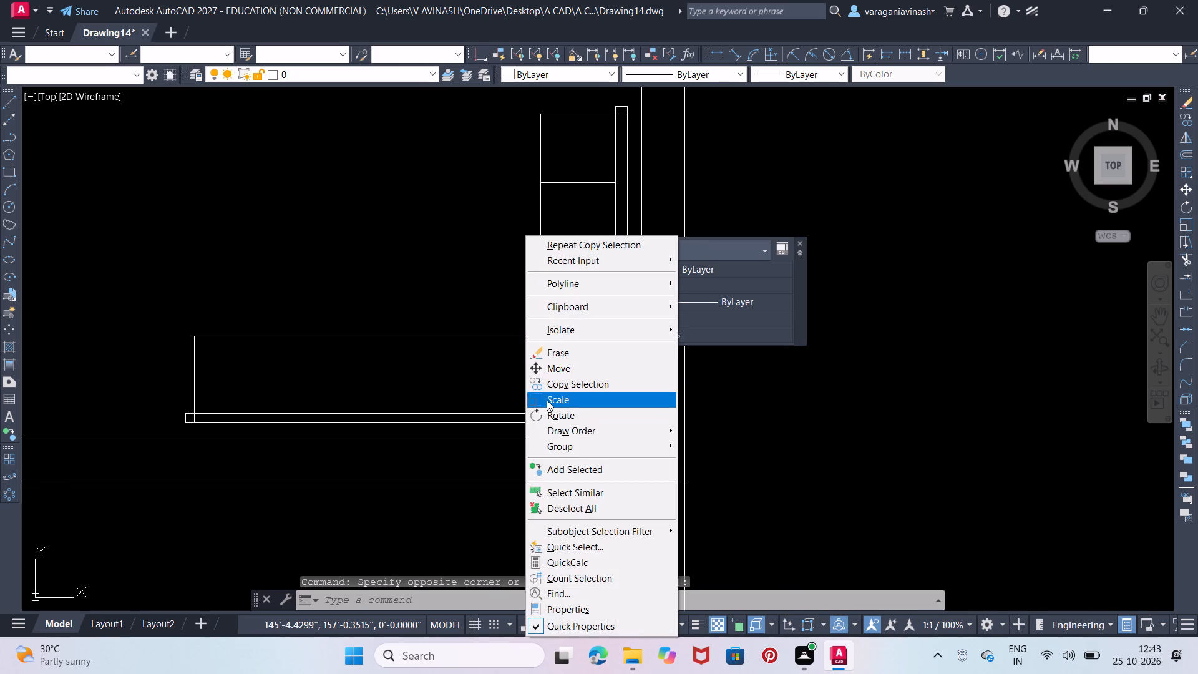
{"action": "left_click", "coordinate": [551, 383]}
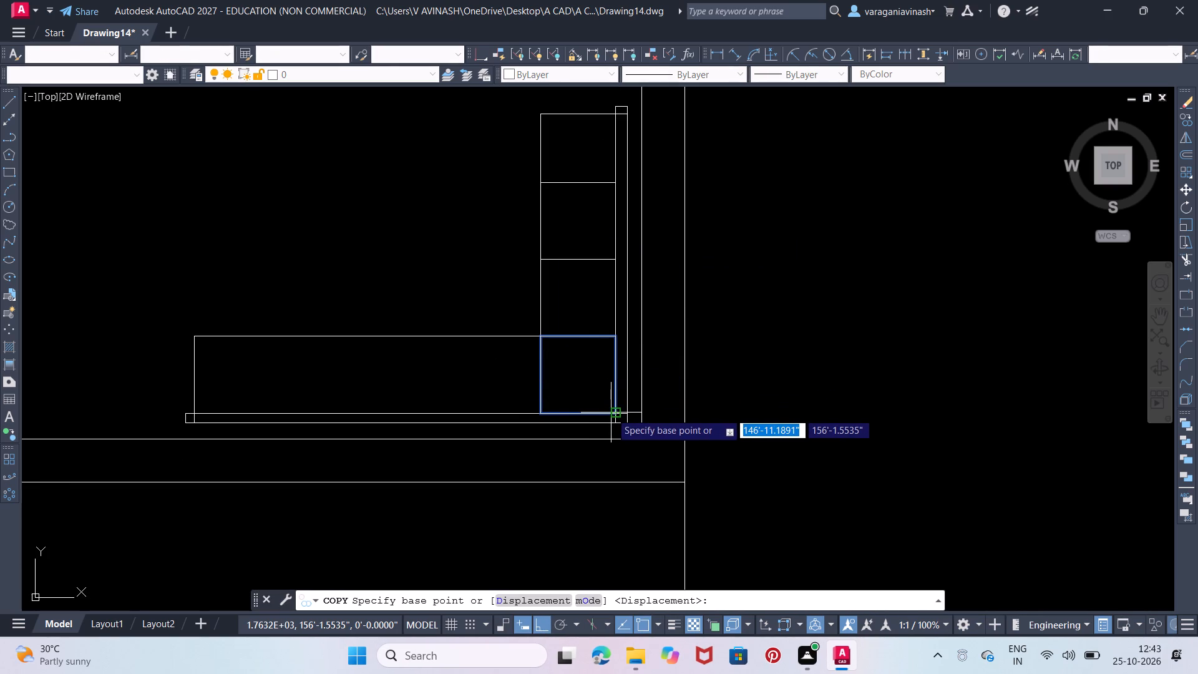
{"action": "left_click", "coordinate": [614, 415]}
{"action": "left_click_drag", "start_coordinate": [537, 417], "coordinate": [531, 417]}
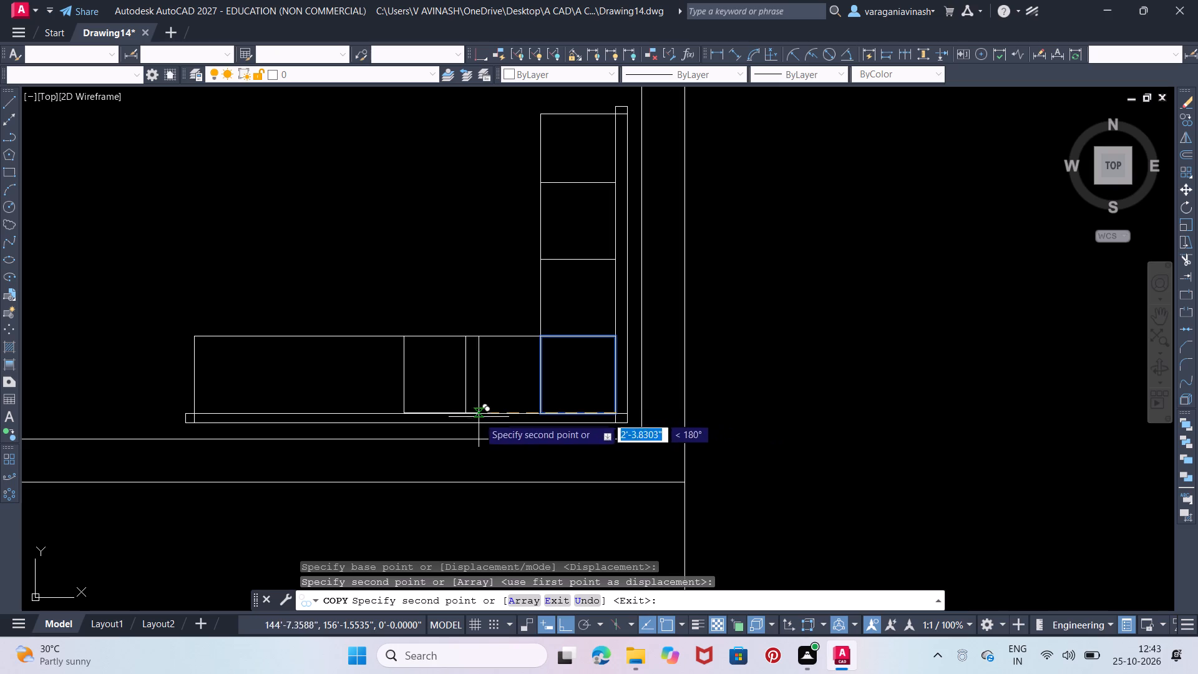
{"action": "left_click_drag", "start_coordinate": [463, 411], "coordinate": [442, 412]}
{"action": "left_click", "coordinate": [390, 414]}
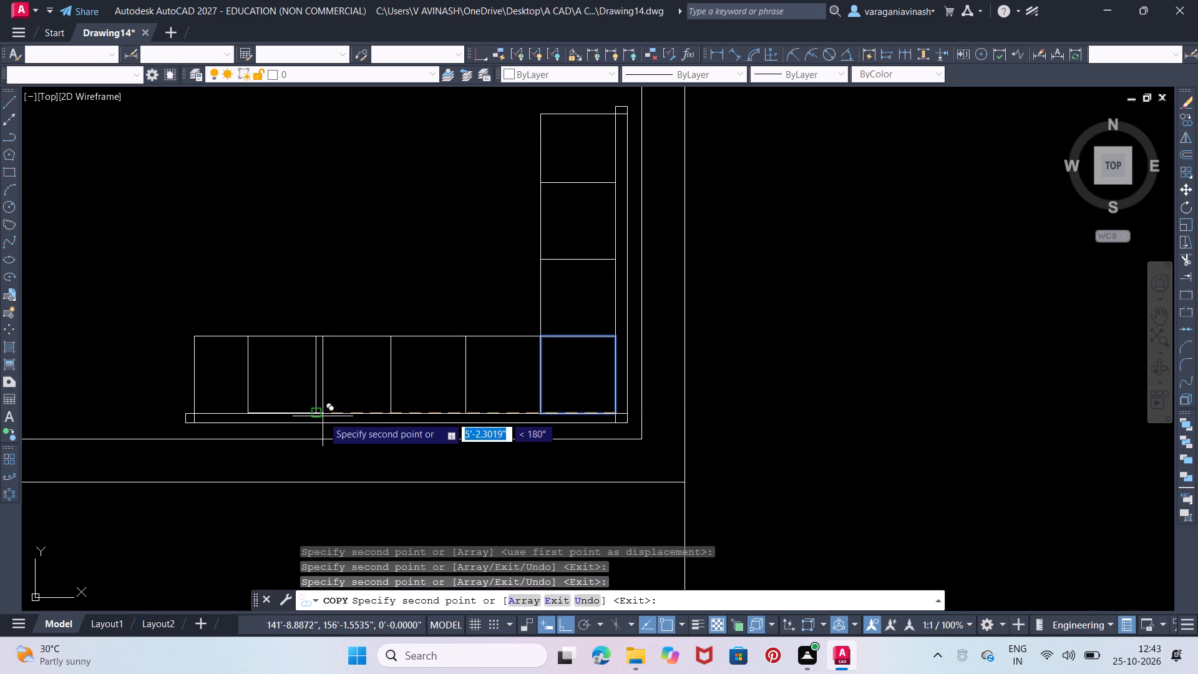
{"action": "left_click", "coordinate": [317, 414]}
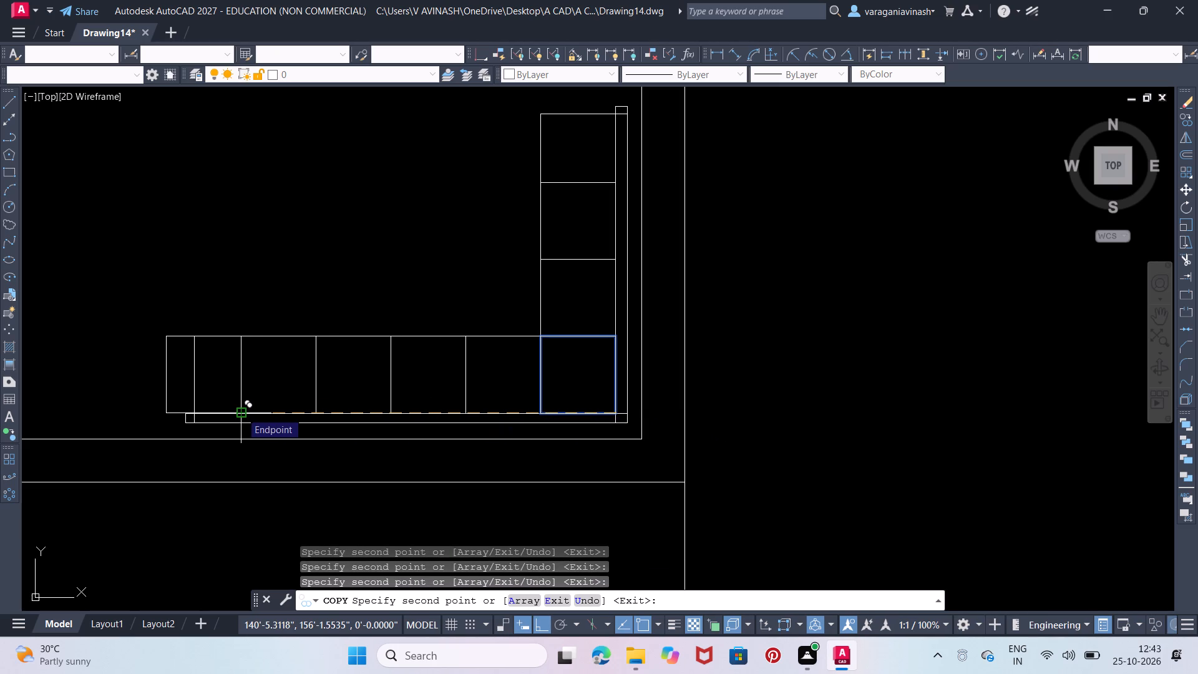
{"action": "key", "text": "Escape"}
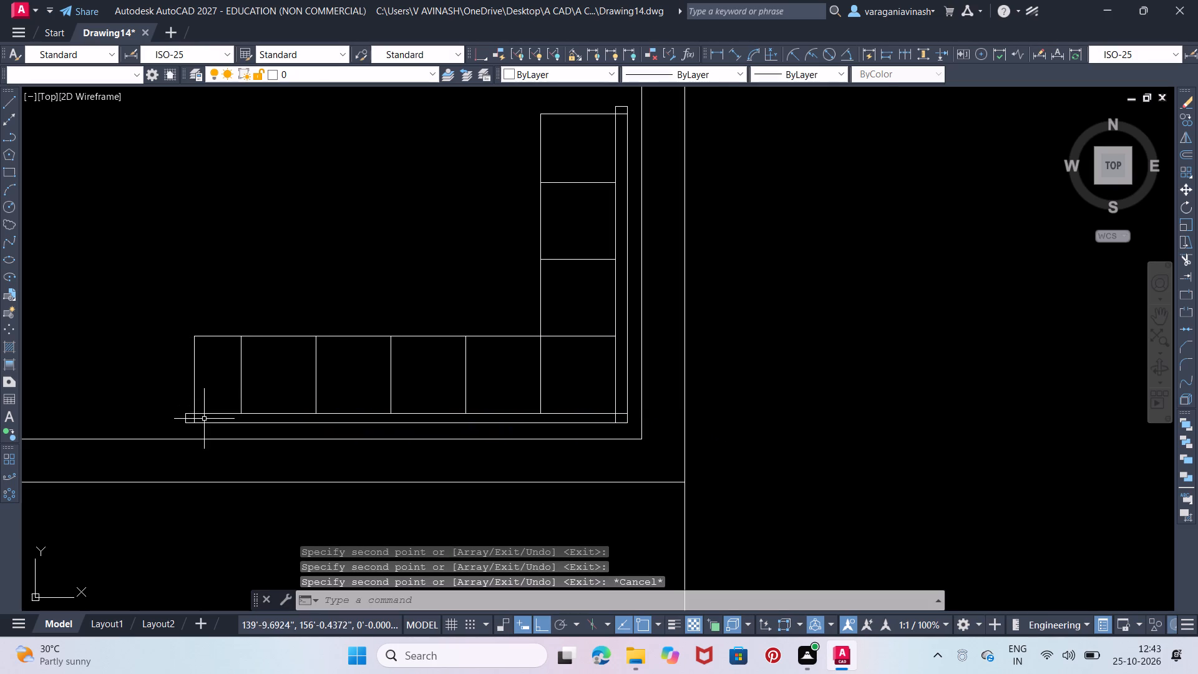
Shift the horizontal arm's left end line about 6" outward and stretch the bottom backrest's left end by the same amount.
{"action": "scroll", "coordinate": [191, 430], "scroll_direction": "up", "scroll_amount": 2}
{"action": "left_click", "coordinate": [215, 423]}
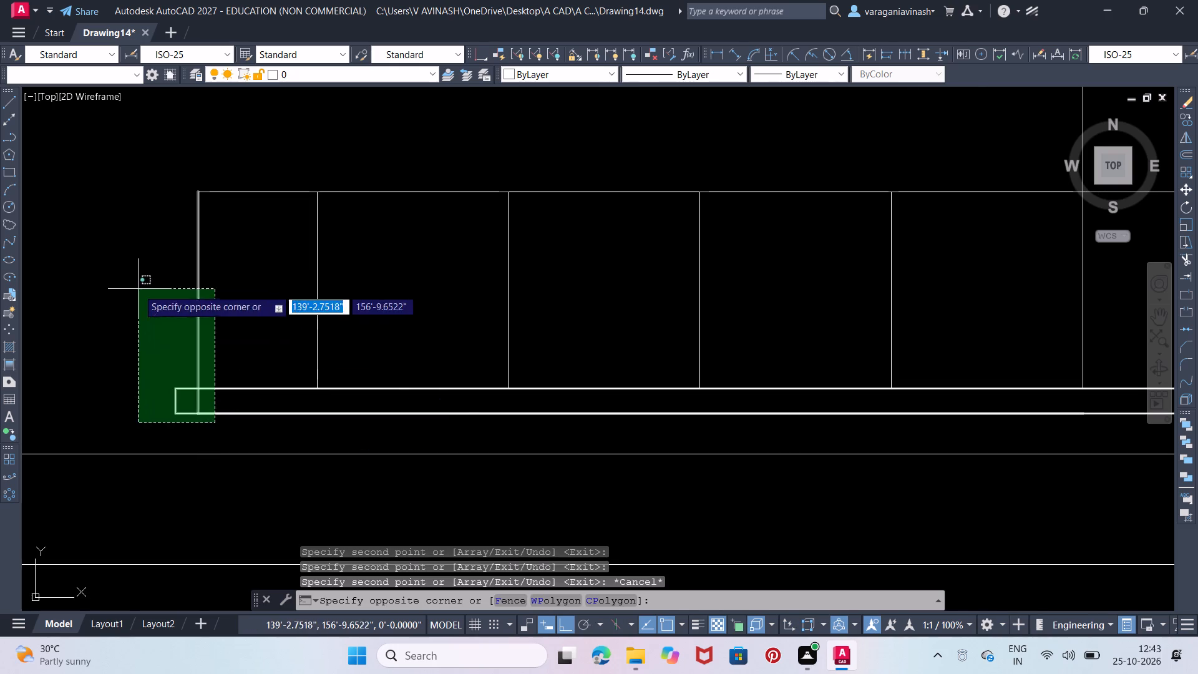
{"action": "left_click", "coordinate": [137, 288]}
{"action": "left_click", "coordinate": [196, 301]}
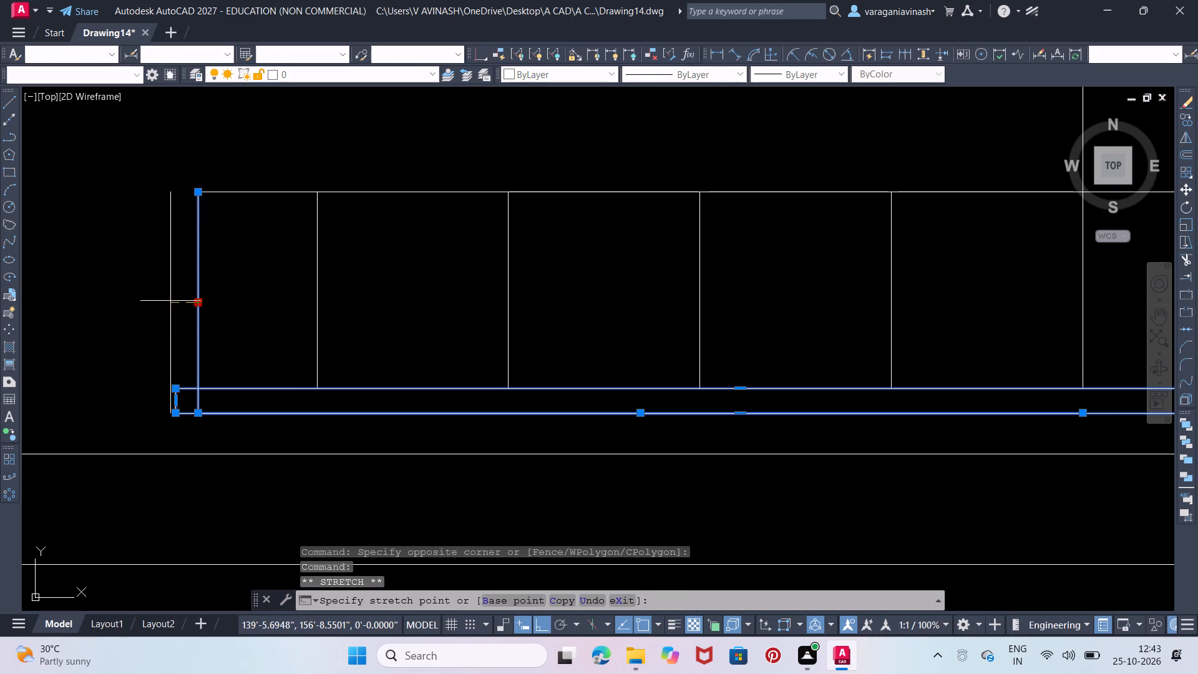
{"action": "left_click", "coordinate": [127, 298]}
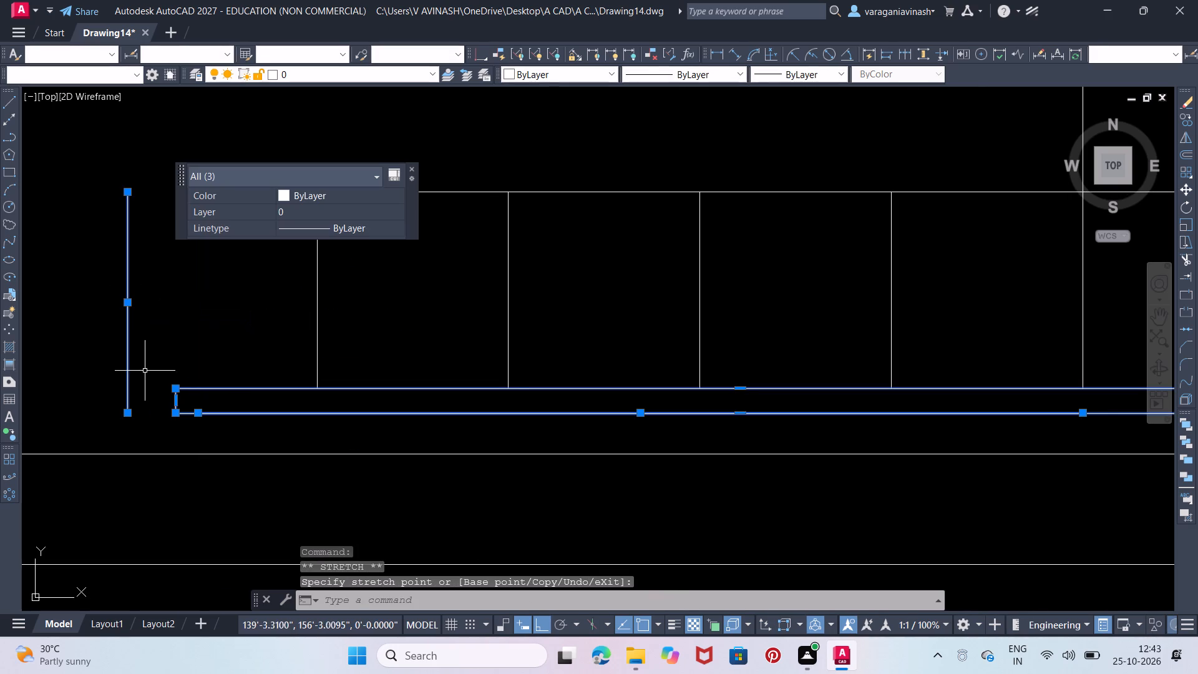
{"action": "left_click", "coordinate": [178, 401]}
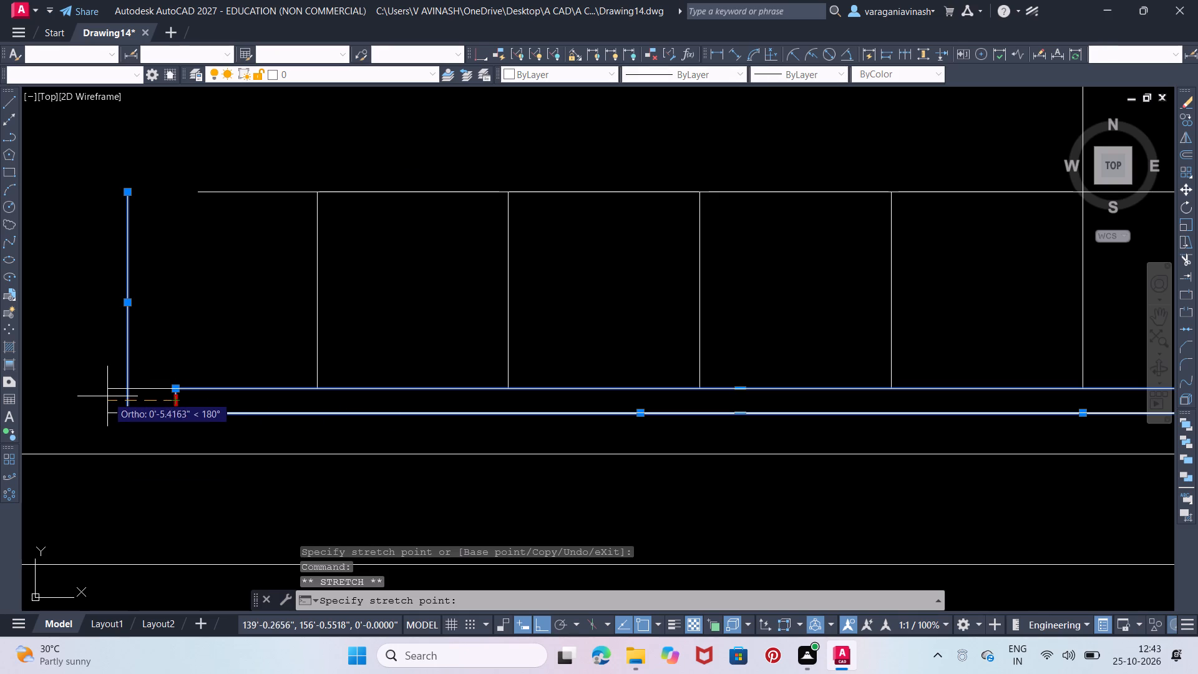
{"action": "left_click", "coordinate": [105, 396]}
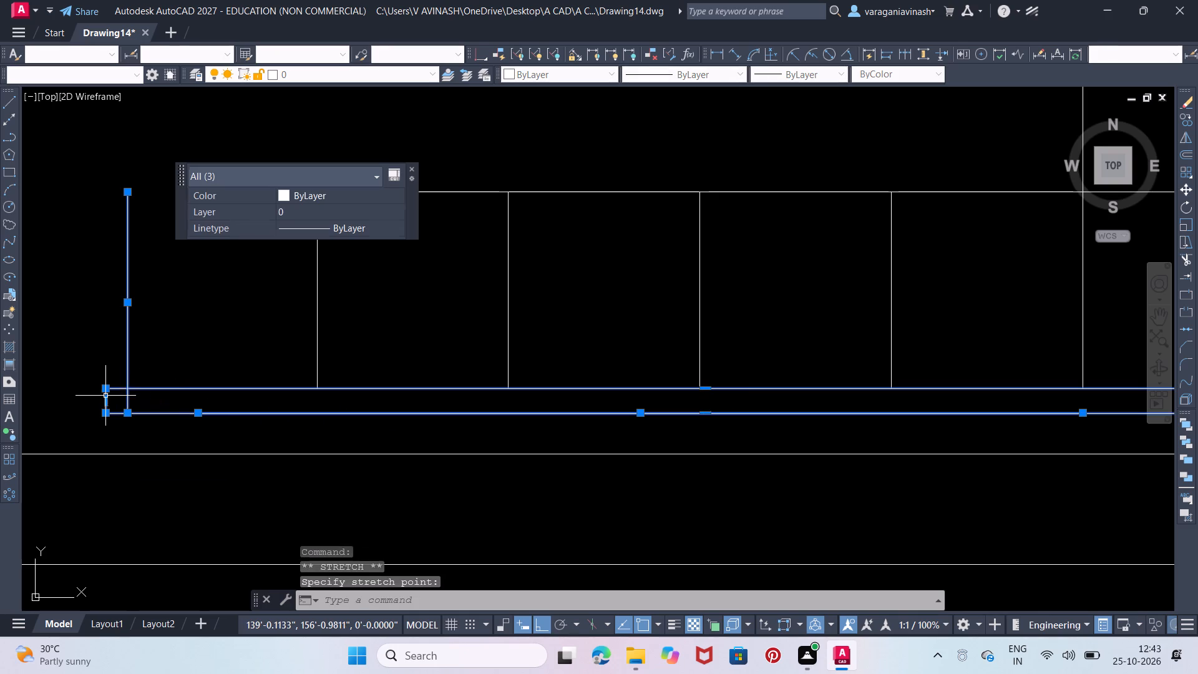
{"action": "key", "text": "Escape"}
Extend the horizontal arm's upper edge line leftward to meet the shifted end line, closing the last seat.
{"action": "left_click", "coordinate": [203, 246]}
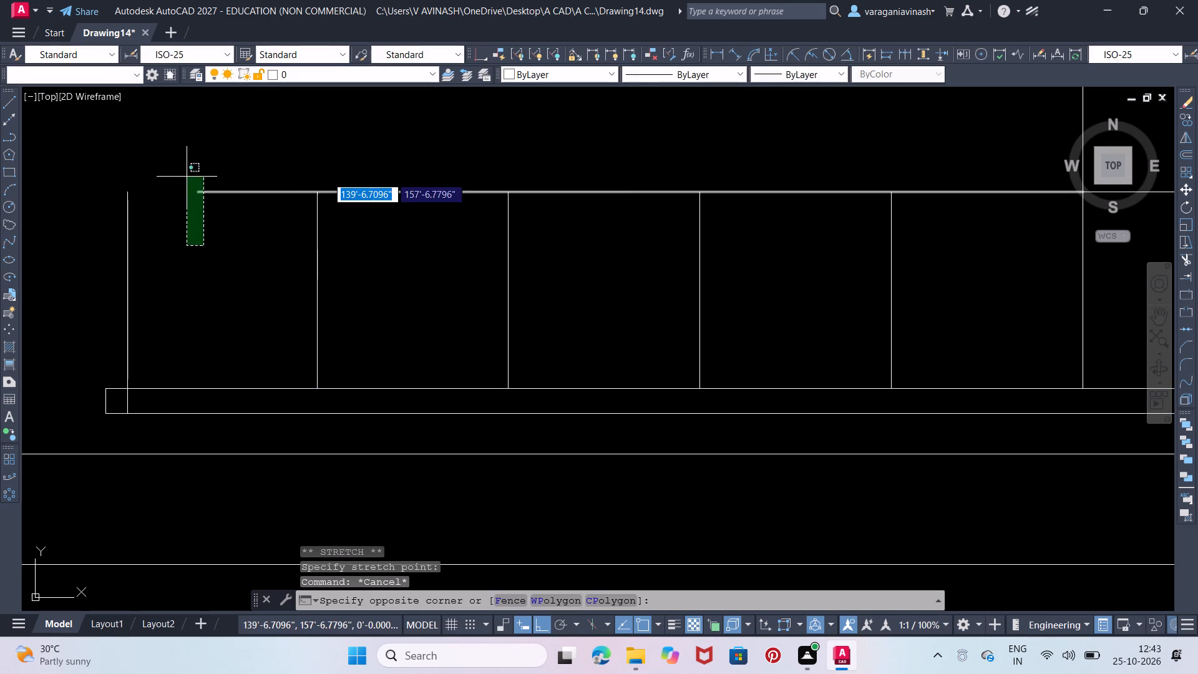
{"action": "left_click", "coordinate": [187, 177]}
{"action": "left_click", "coordinate": [197, 194]}
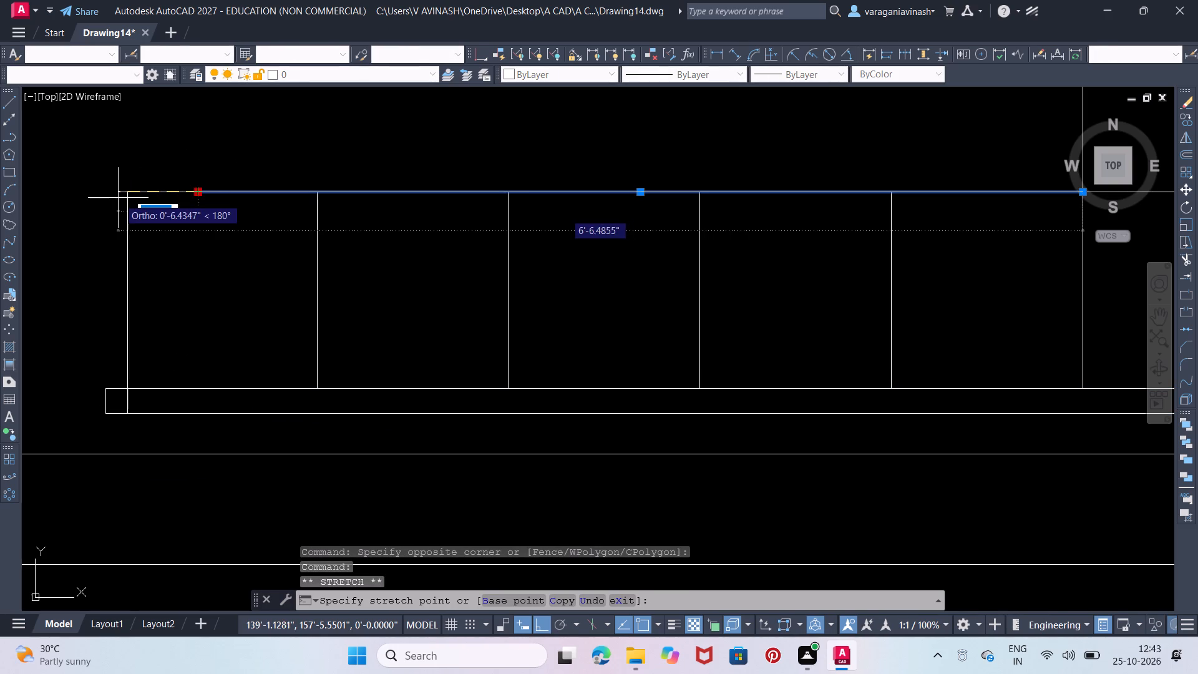
{"action": "left_click", "coordinate": [123, 197]}
{"action": "key", "text": "Escape"}
{"action": "scroll", "coordinate": [216, 248], "scroll_direction": "down", "scroll_amount": 2}
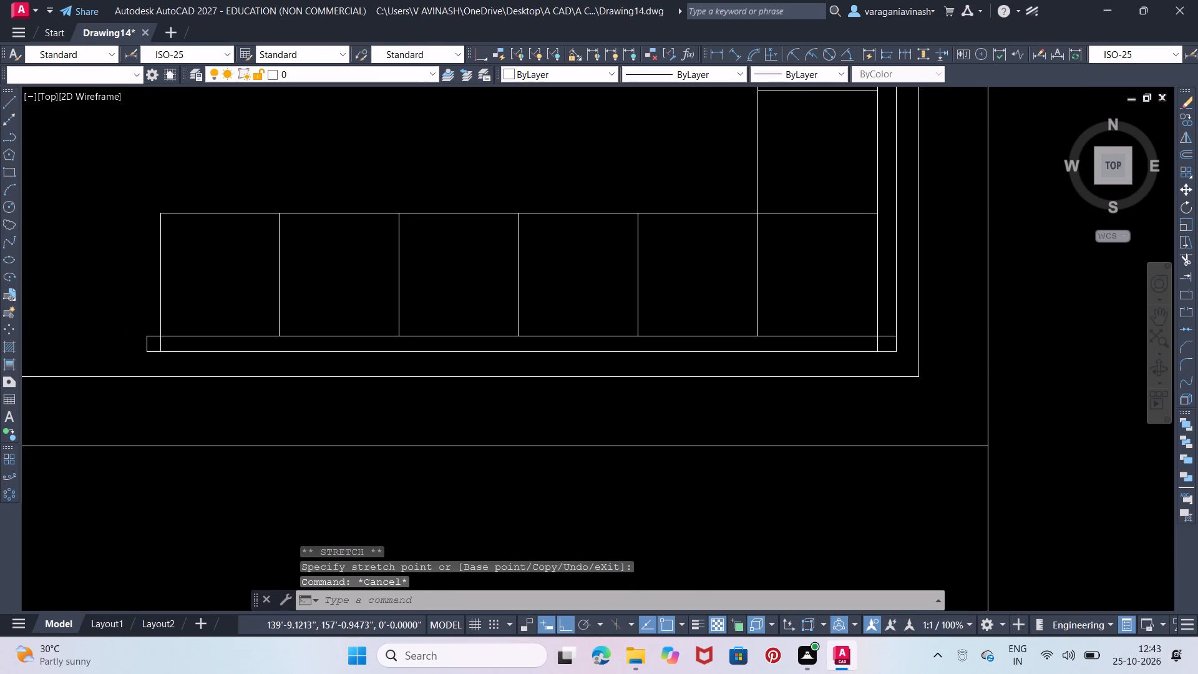
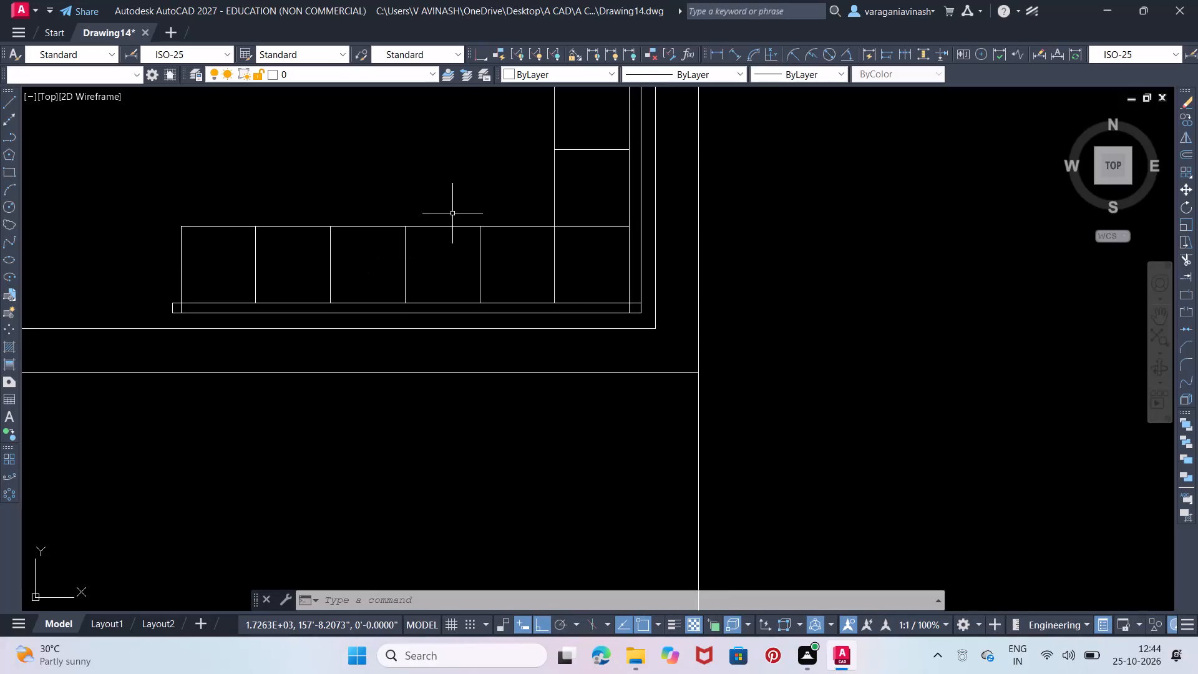
Fillet the two left corners of the vertical arm's topmost seat with a 1" radius.
{"action": "middle_click_drag", "start_coordinate": [452, 213], "coordinate": [436, 424]}
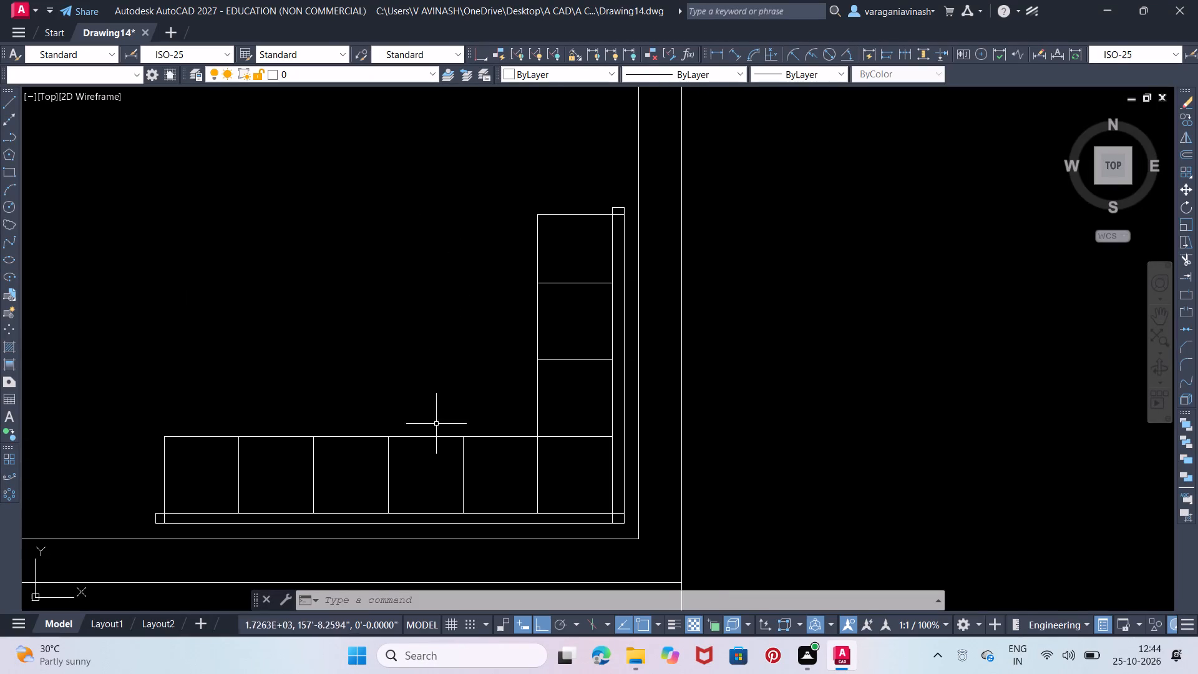
{"action": "middle_click_drag", "start_coordinate": [631, 381], "coordinate": [621, 374]}
{"action": "type", "text": "FI"}
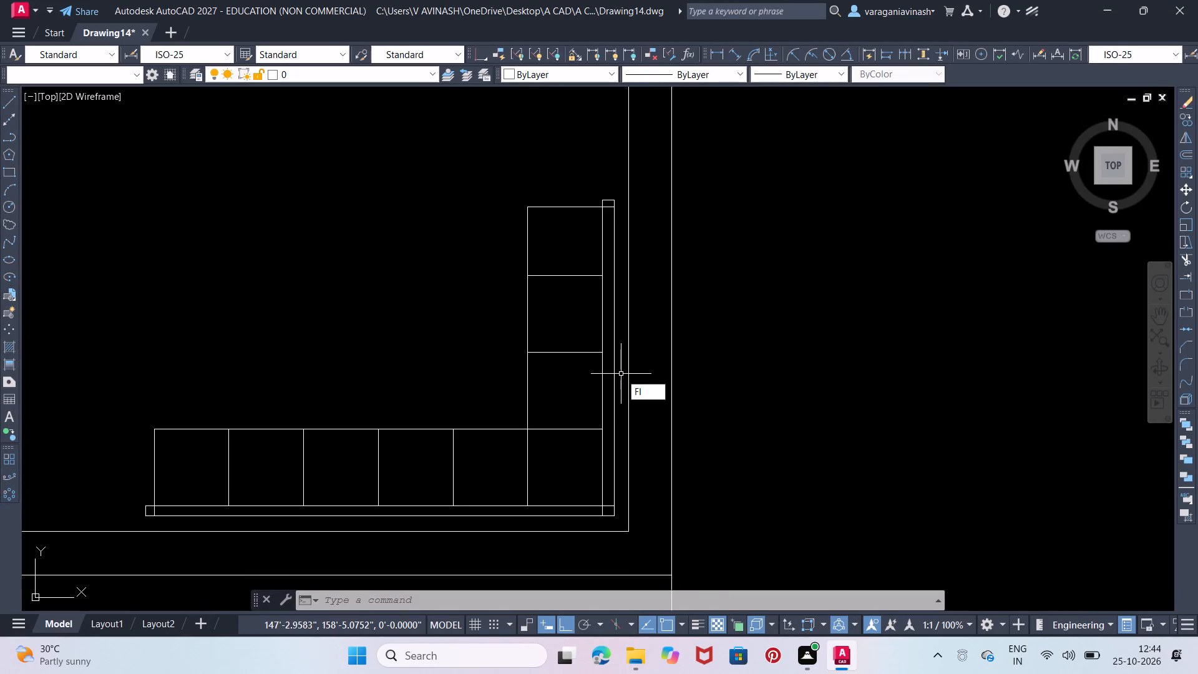
{"action": "left_click", "coordinate": [654, 426]}
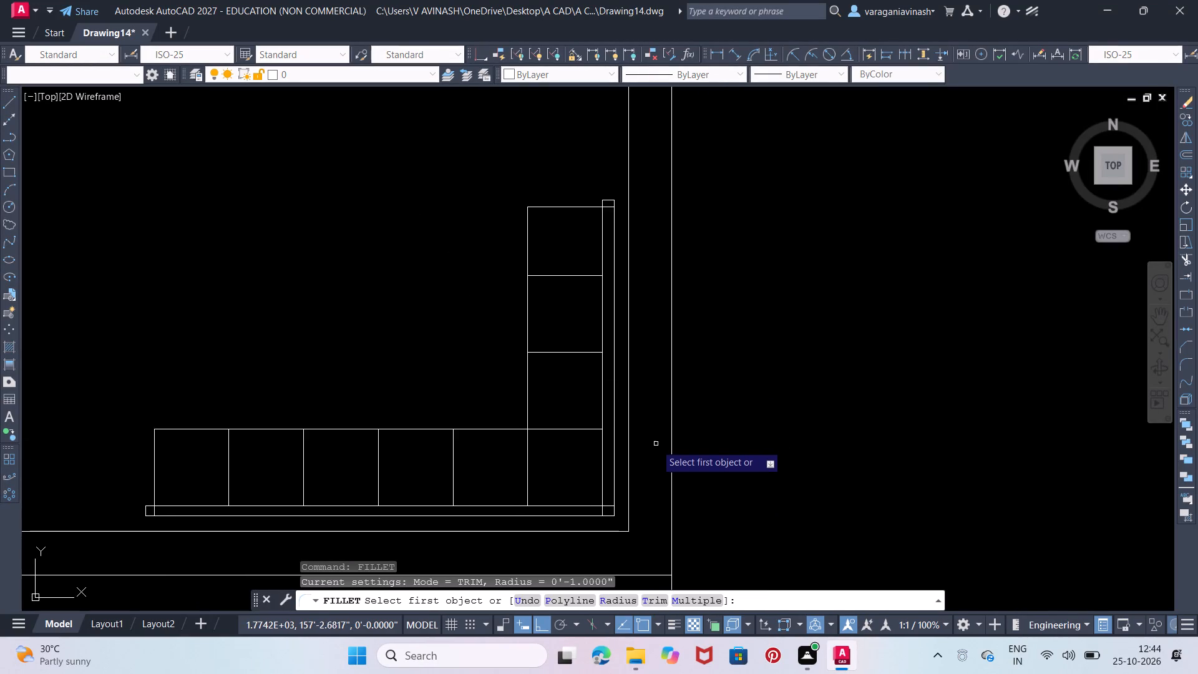
{"action": "key", "text": "r"}
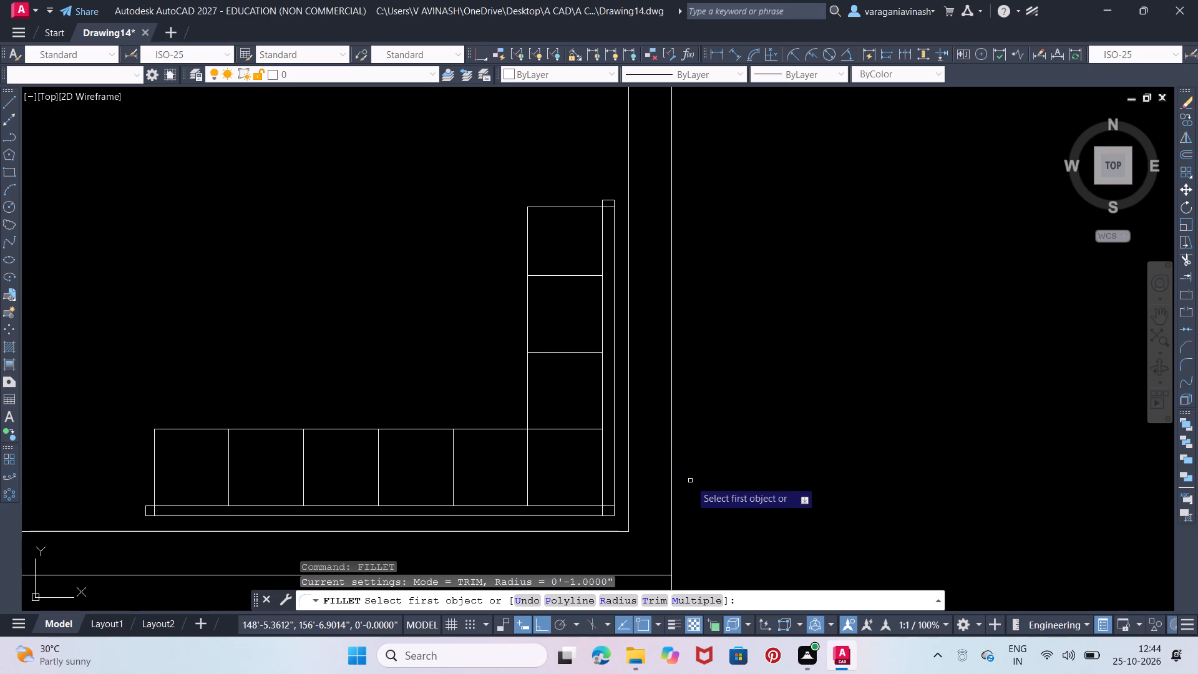
{"action": "key", "text": "Return"}
{"action": "key", "text": "1"}
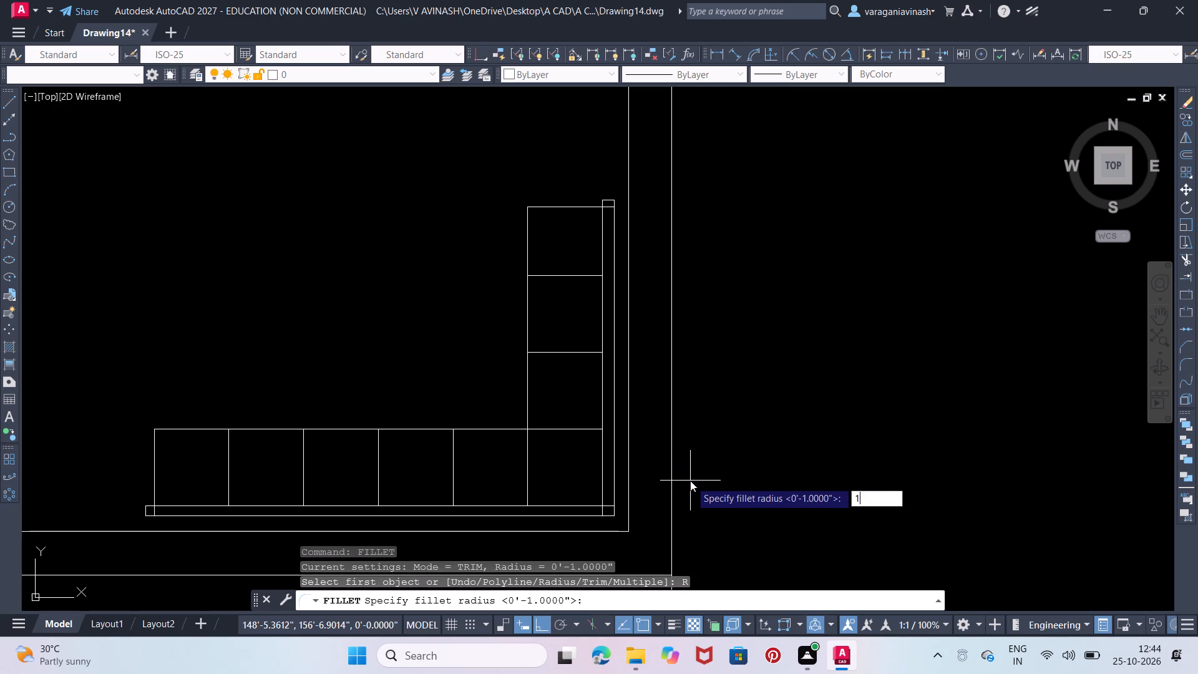
{"action": "key", "text": "Return"}
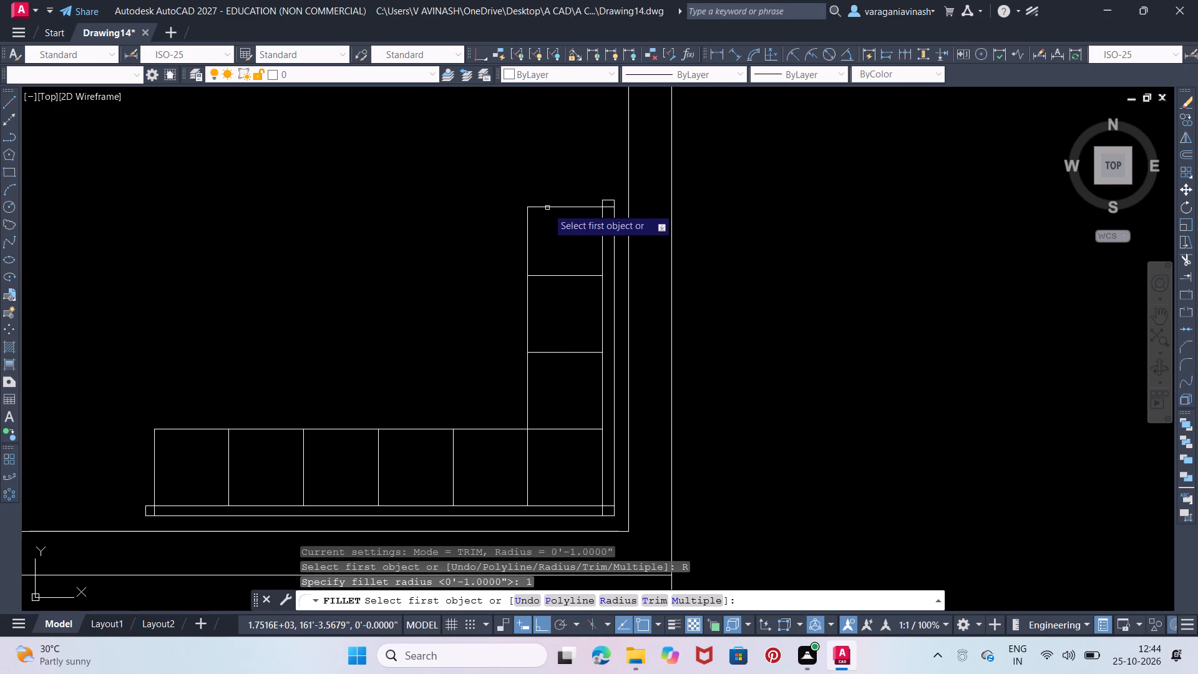
{"action": "left_click", "coordinate": [544, 207]}
{"action": "left_click", "coordinate": [529, 223]}
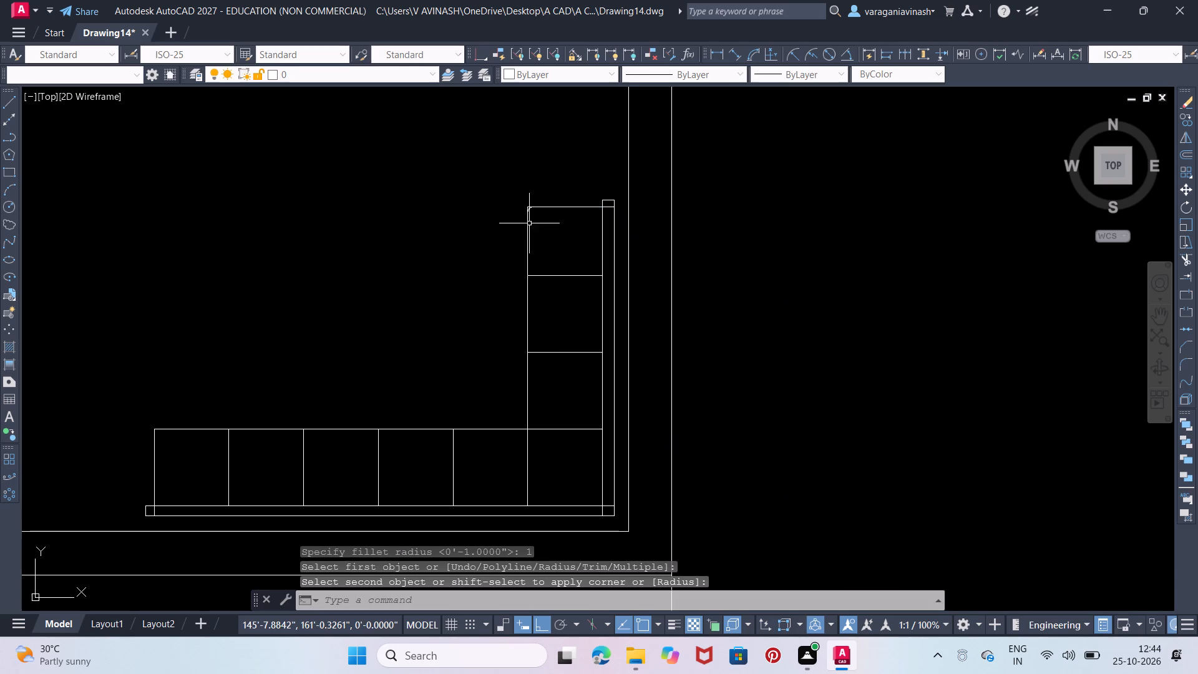
{"action": "scroll", "coordinate": [538, 261], "scroll_direction": "up", "scroll_amount": 1}
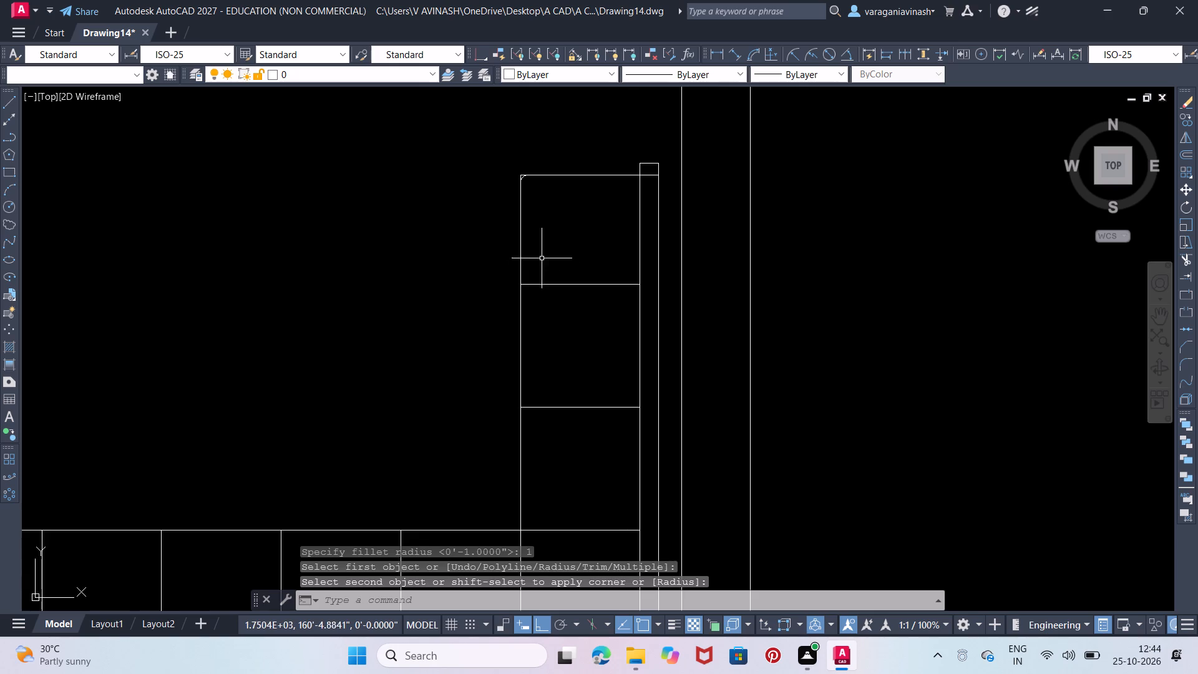
{"action": "right_click", "coordinate": [568, 243]}
{"action": "left_click", "coordinate": [585, 251]}
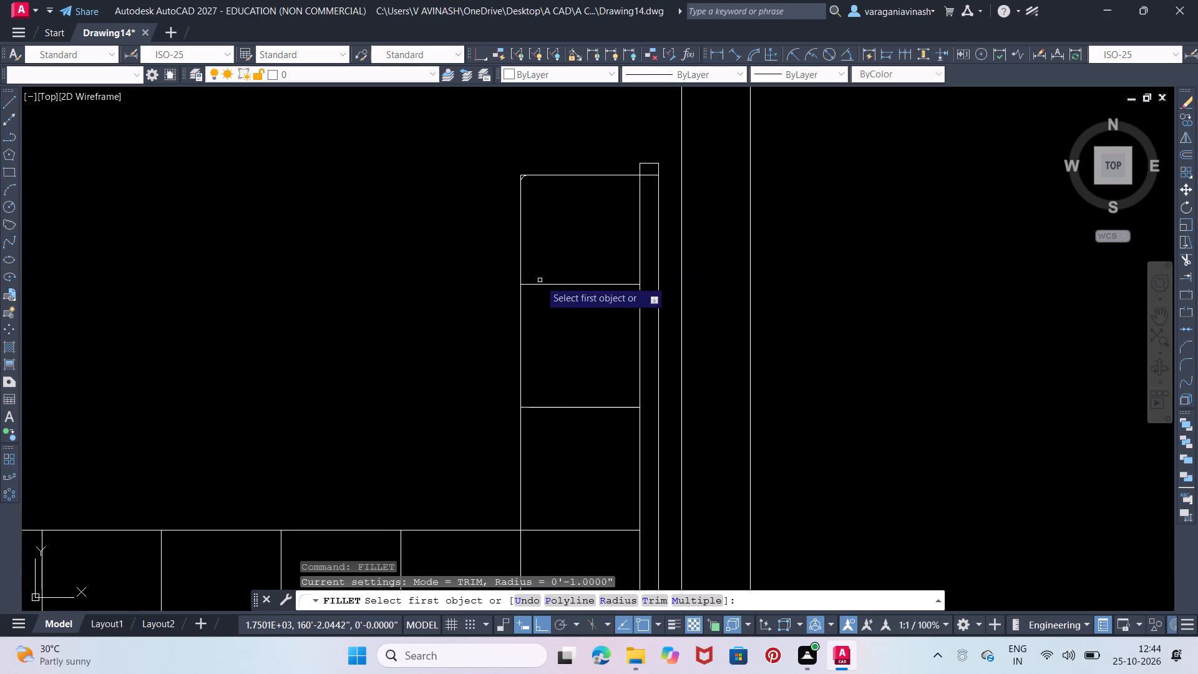
{"action": "left_click", "coordinate": [536, 283]}
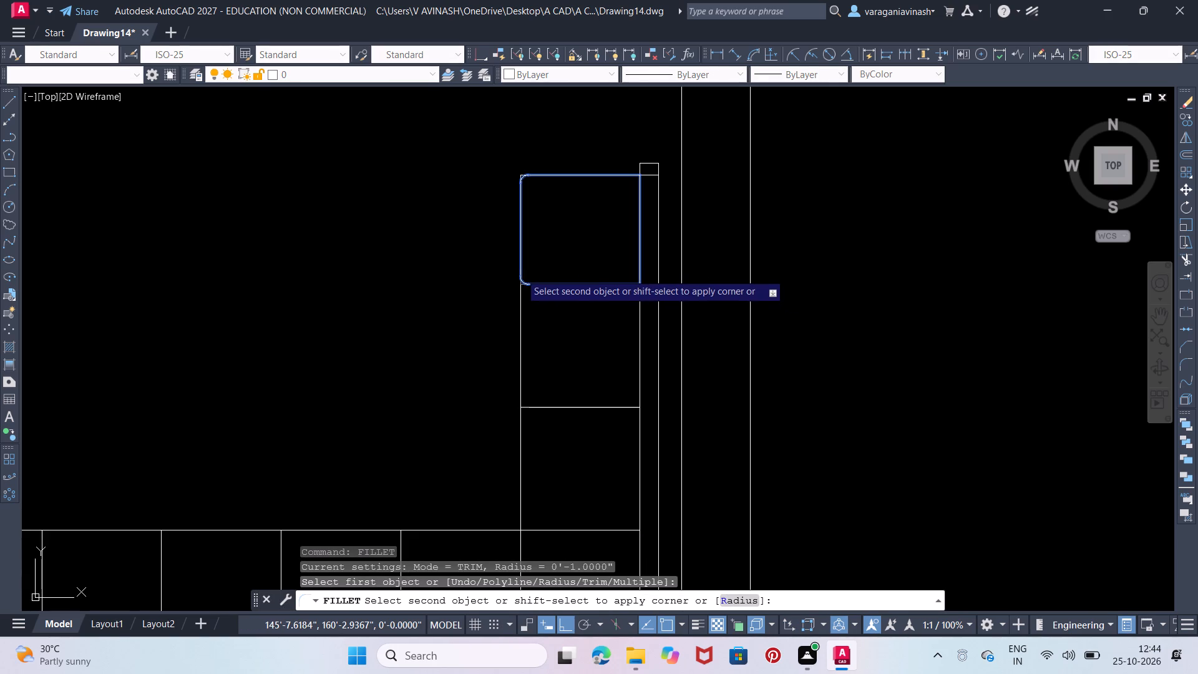
{"action": "left_click", "coordinate": [520, 273]}
Fillet the two left corners of the second seat down the vertical arm, using Multiple mode with a 1" radius.
{"action": "right_click", "coordinate": [520, 273]}
{"action": "left_click", "coordinate": [537, 284]}
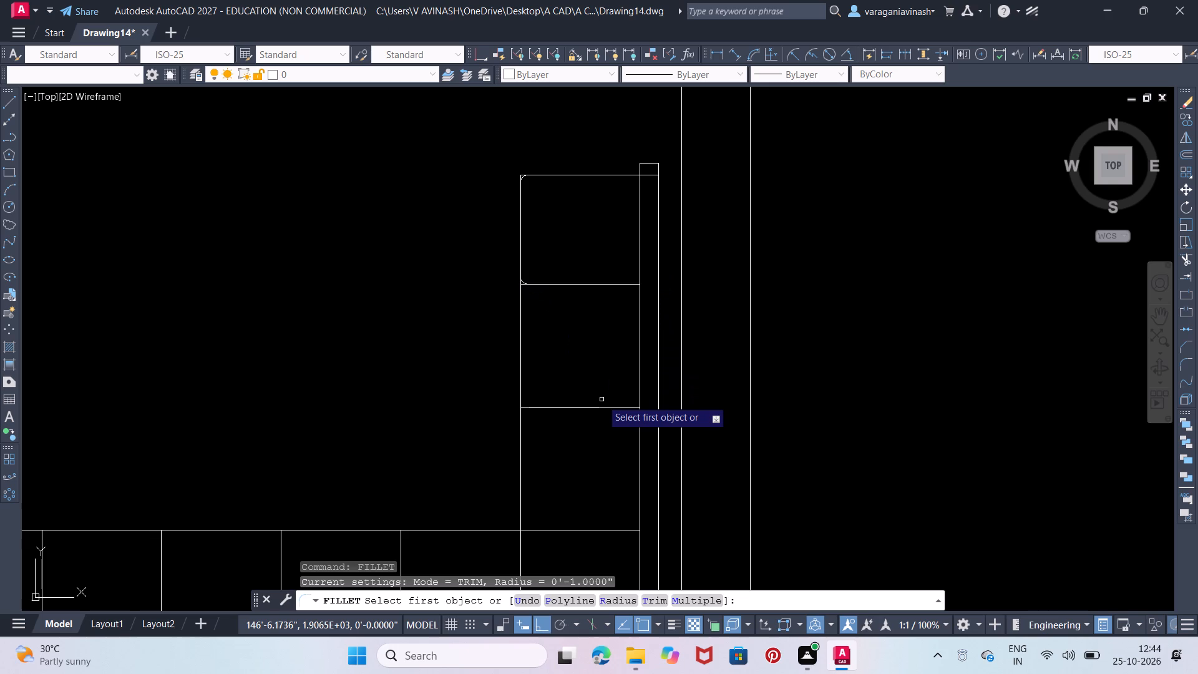
{"action": "key", "text": "m"}
{"action": "key", "text": "Return"}
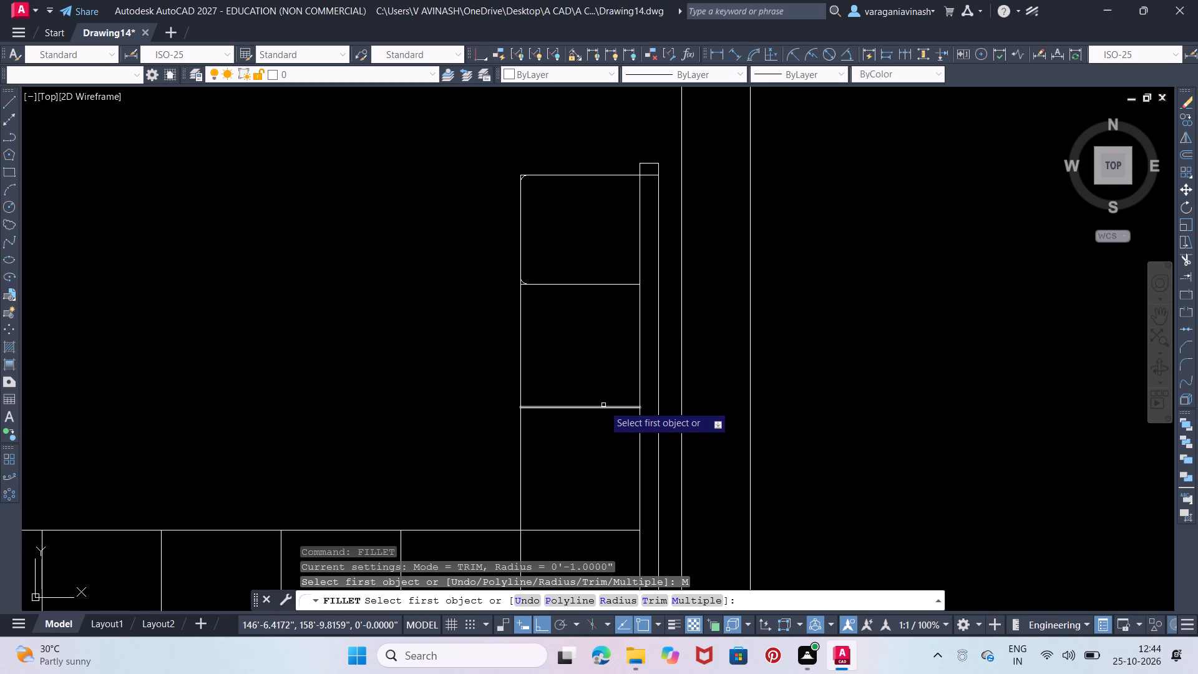
{"action": "key", "text": "r"}
{"action": "key", "text": "Return"}
{"action": "key", "text": "1"}
{"action": "key", "text": "Return"}
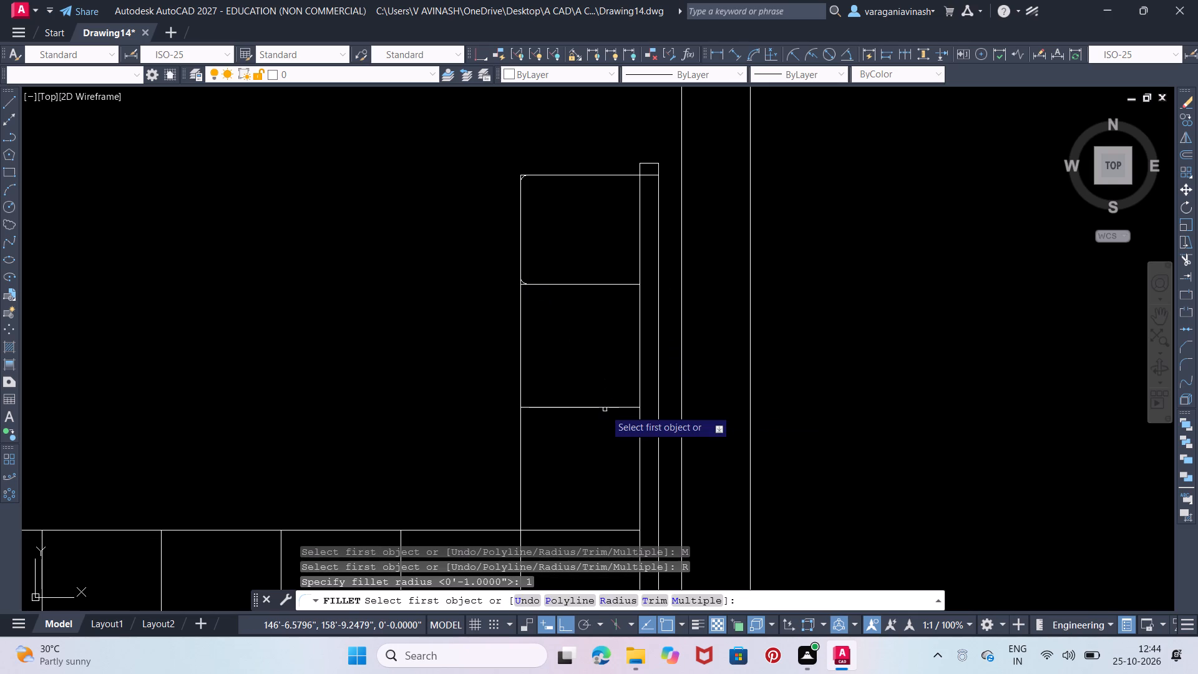
{"action": "left_click", "coordinate": [547, 409]}
{"action": "left_click", "coordinate": [520, 382]}
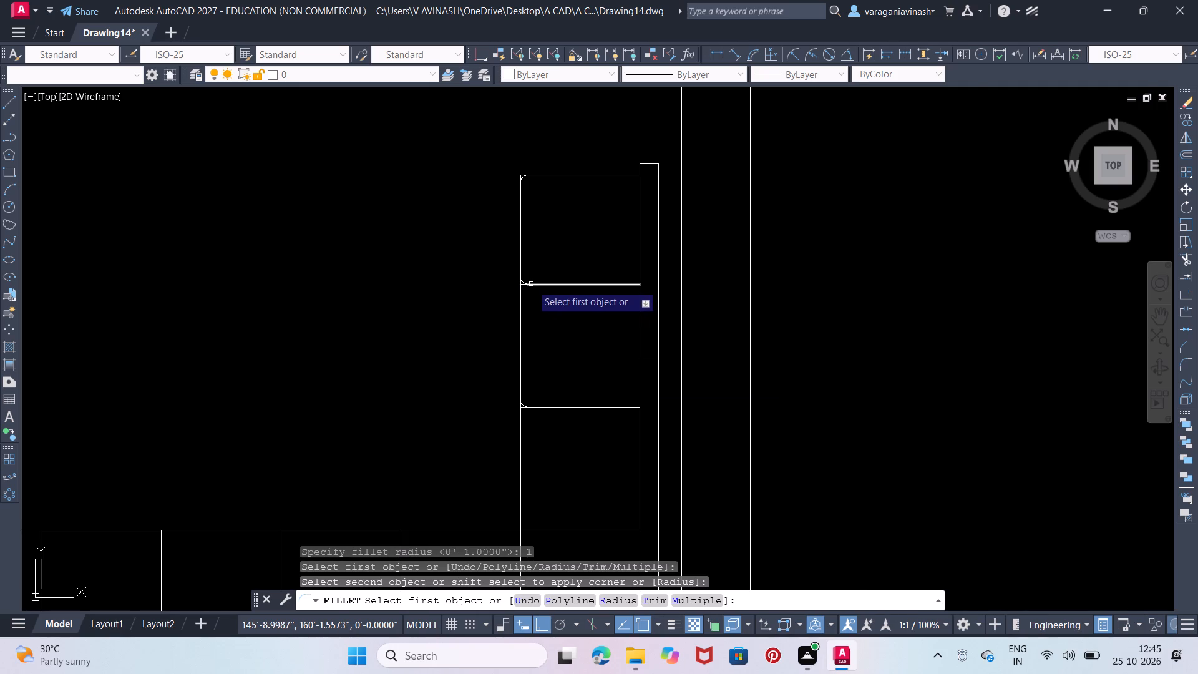
{"action": "scroll", "coordinate": [528, 284], "scroll_direction": "up", "scroll_amount": 3}
{"action": "left_click", "coordinate": [497, 283]}
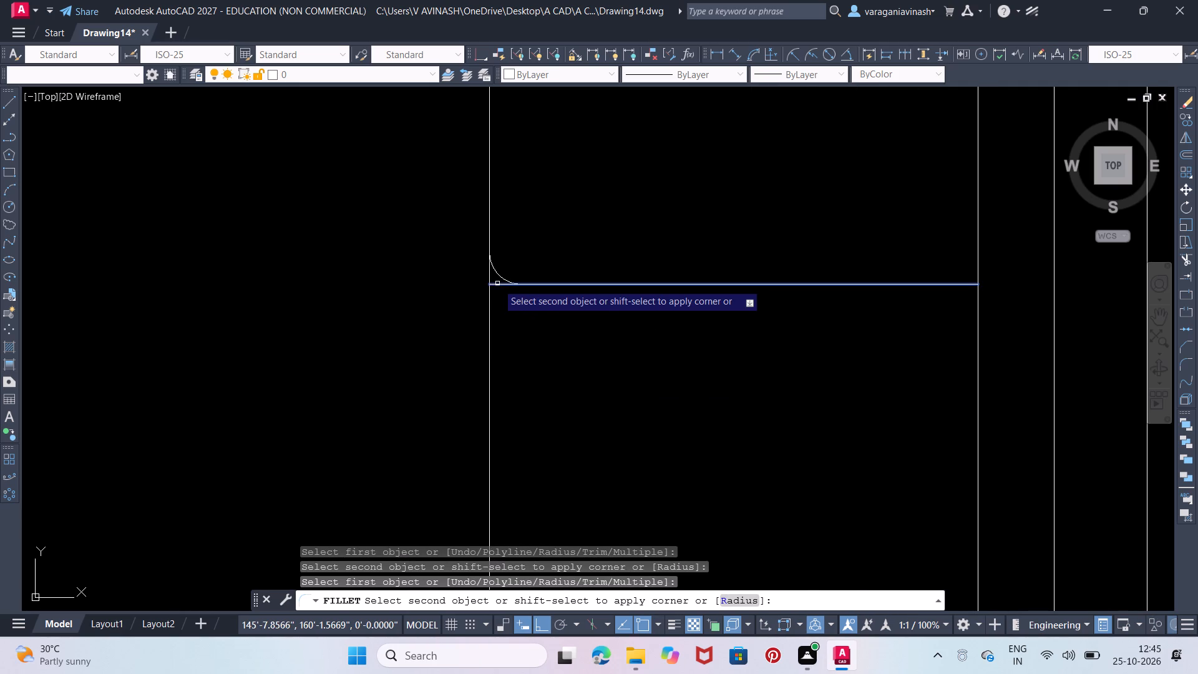
{"action": "left_click", "coordinate": [488, 299]}
Apply the same fillet to both left corners of the third vertical-arm seat and the upper-left corner of the corner seat.
{"action": "scroll", "coordinate": [494, 319], "scroll_direction": "down", "scroll_amount": 3}
{"action": "middle_click_drag", "start_coordinate": [552, 404], "coordinate": [577, 283]}
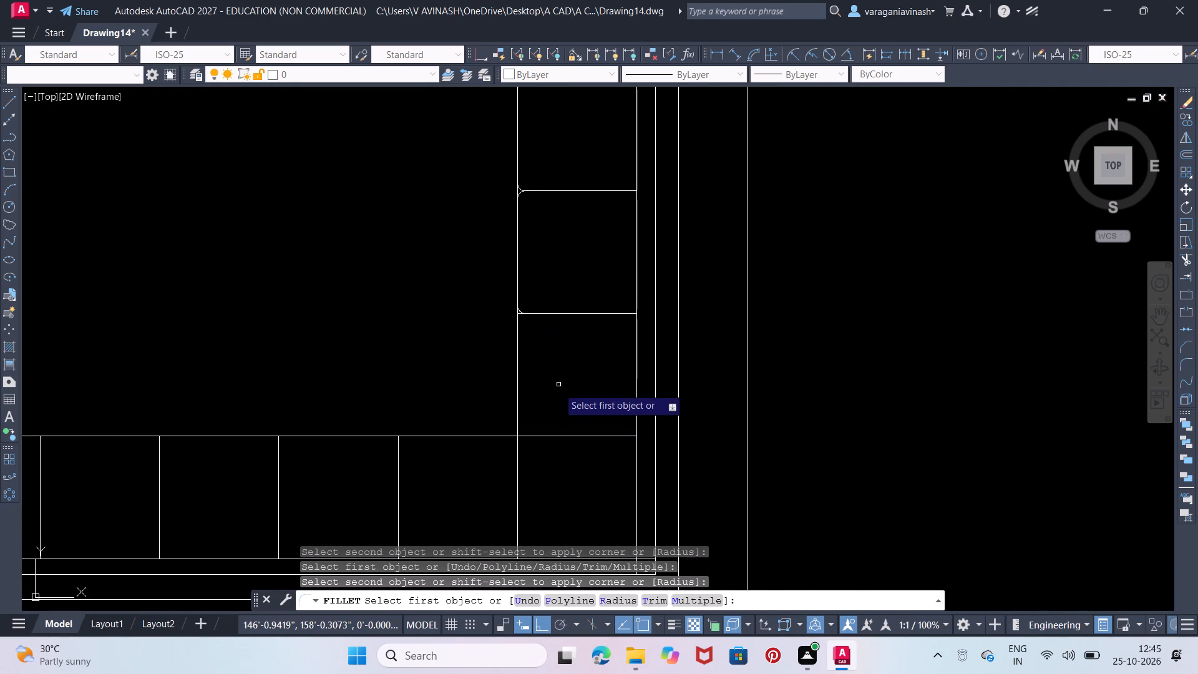
{"action": "scroll", "coordinate": [508, 367], "scroll_direction": "up", "scroll_amount": 4}
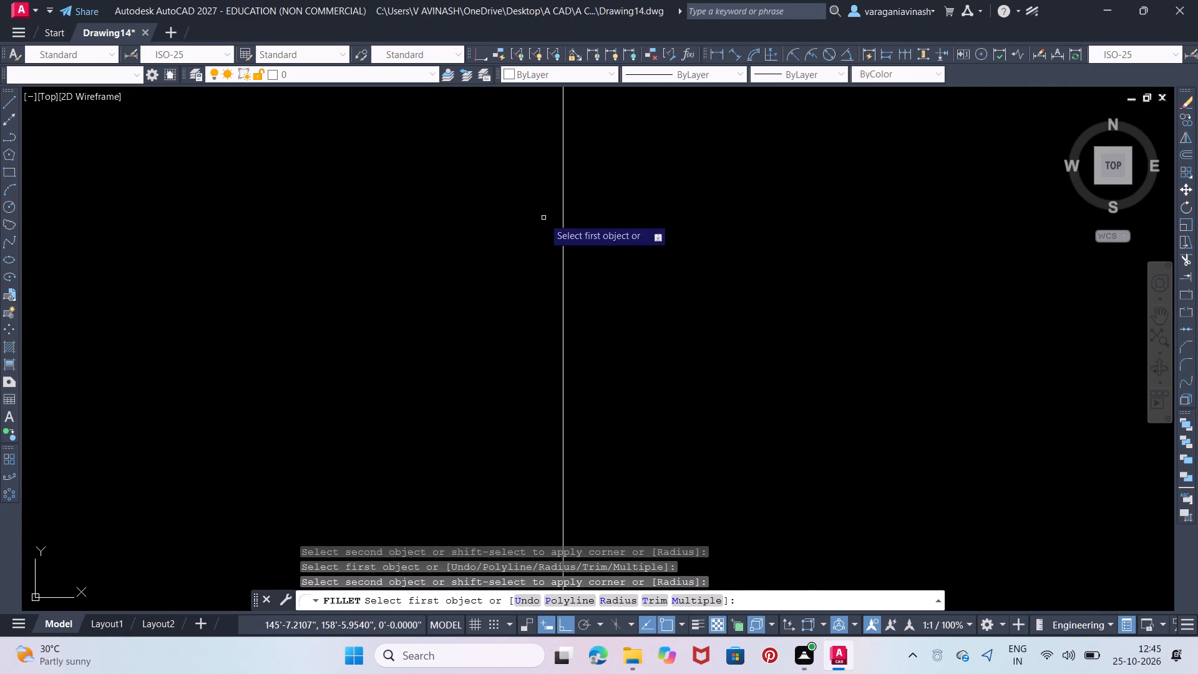
{"action": "middle_click_drag", "start_coordinate": [544, 230], "coordinate": [538, 370]}
{"action": "left_click", "coordinate": [567, 182]}
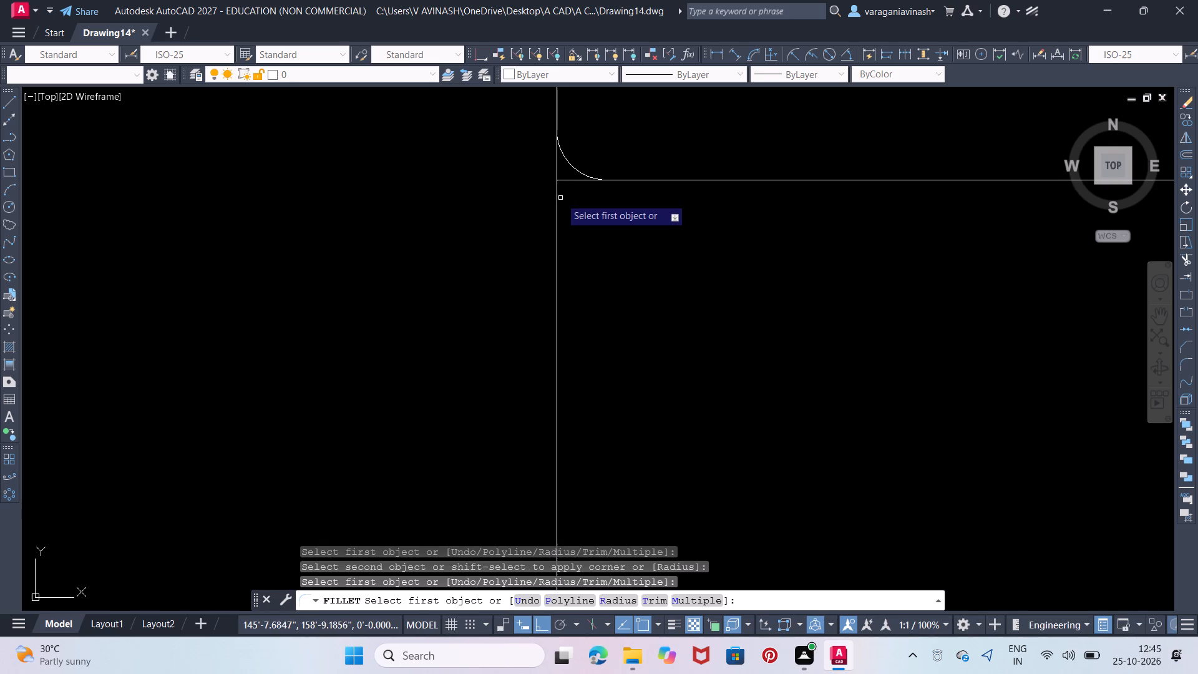
{"action": "left_click", "coordinate": [557, 199]}
{"action": "left_click", "coordinate": [566, 180]}
{"action": "scroll", "coordinate": [572, 195], "scroll_direction": "down", "scroll_amount": 2}
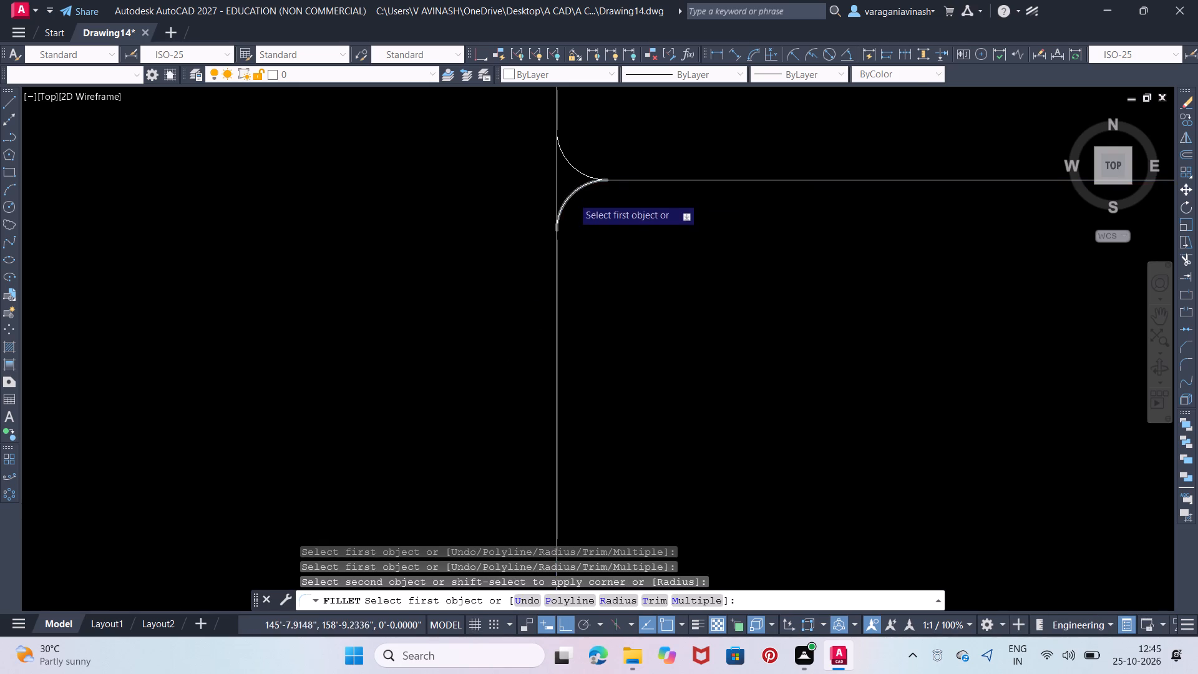
{"action": "scroll", "coordinate": [572, 197], "scroll_direction": "down", "scroll_amount": 2}
{"action": "middle_click_drag", "start_coordinate": [606, 329], "coordinate": [618, 269]}
{"action": "scroll", "coordinate": [587, 262], "scroll_direction": "up", "scroll_amount": 5}
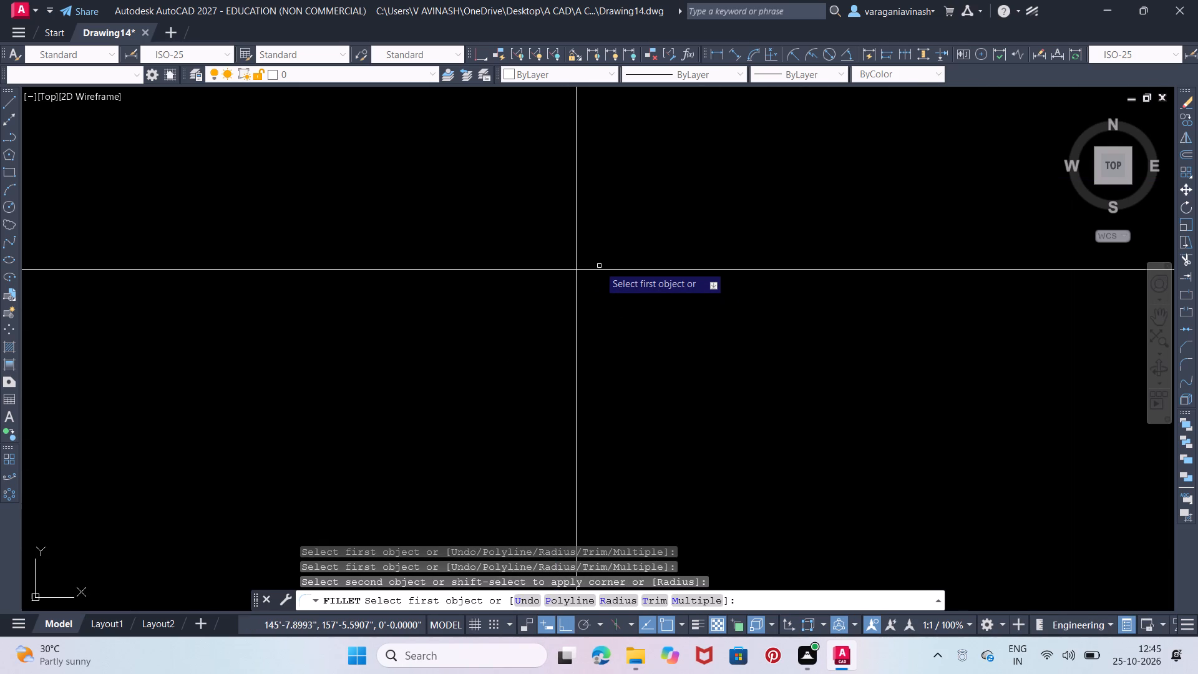
{"action": "left_click", "coordinate": [599, 267]}
{"action": "left_click", "coordinate": [578, 300]}
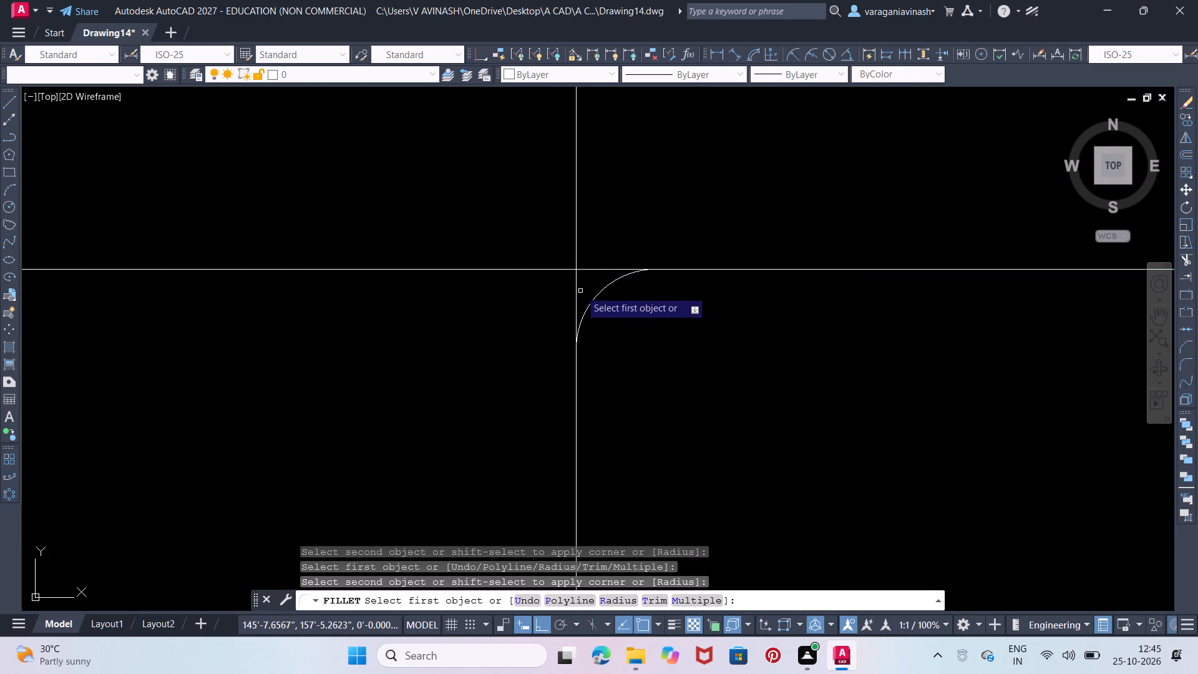
{"action": "scroll", "coordinate": [580, 286], "scroll_direction": "down", "scroll_amount": 1}
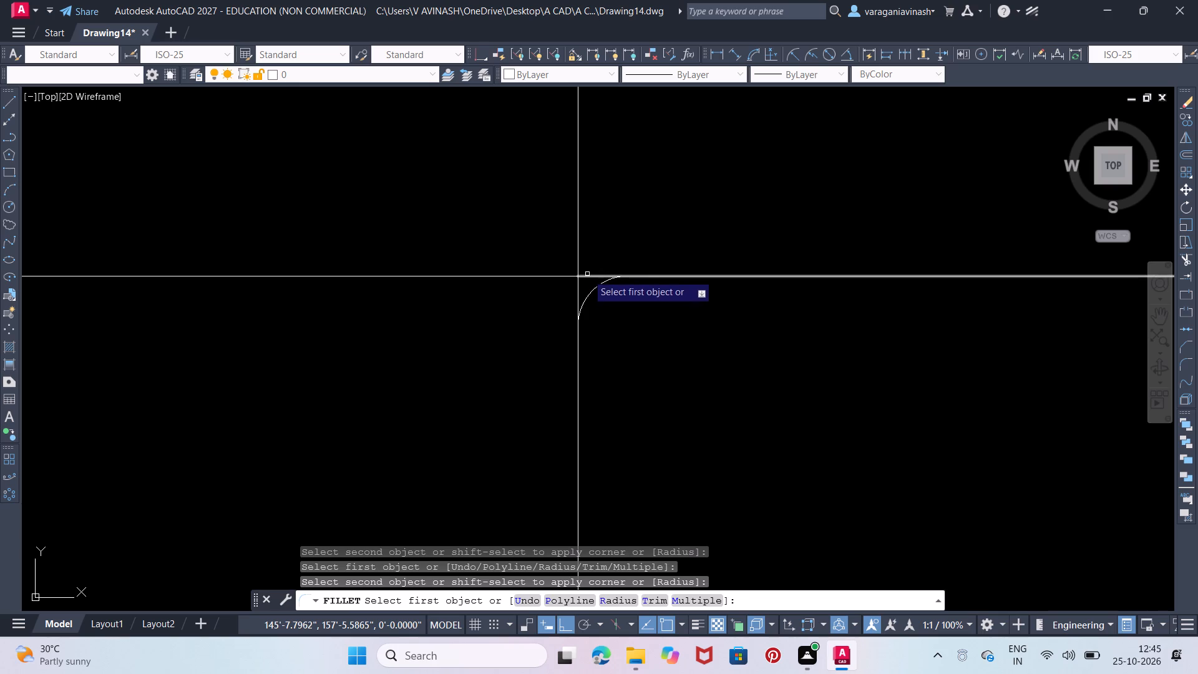
{"action": "left_click", "coordinate": [587, 275]}
{"action": "left_click", "coordinate": [578, 268]}
Fillet both upper corners of the horizontal-arm seat next to the corner seat, then end the Fillet command.
{"action": "scroll", "coordinate": [578, 268], "scroll_direction": "down", "scroll_amount": 2}
{"action": "scroll", "coordinate": [576, 278], "scroll_direction": "up", "scroll_amount": 1}
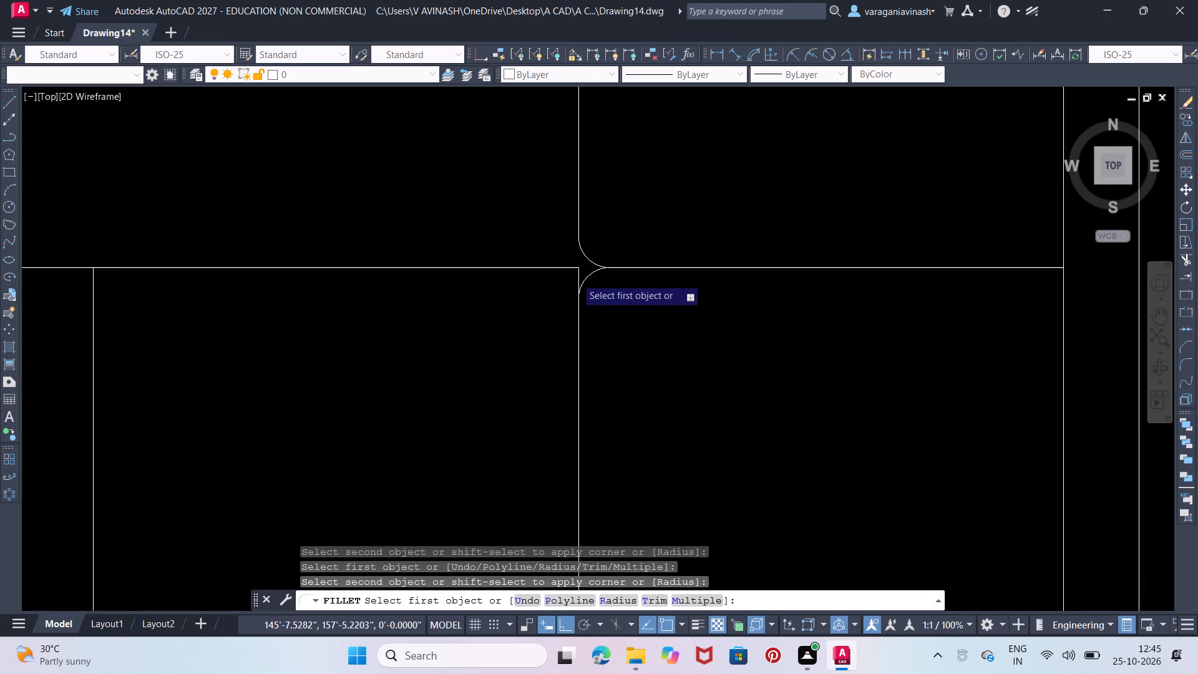
{"action": "scroll", "coordinate": [576, 278], "scroll_direction": "up", "scroll_amount": 2}
{"action": "left_click", "coordinate": [580, 275]}
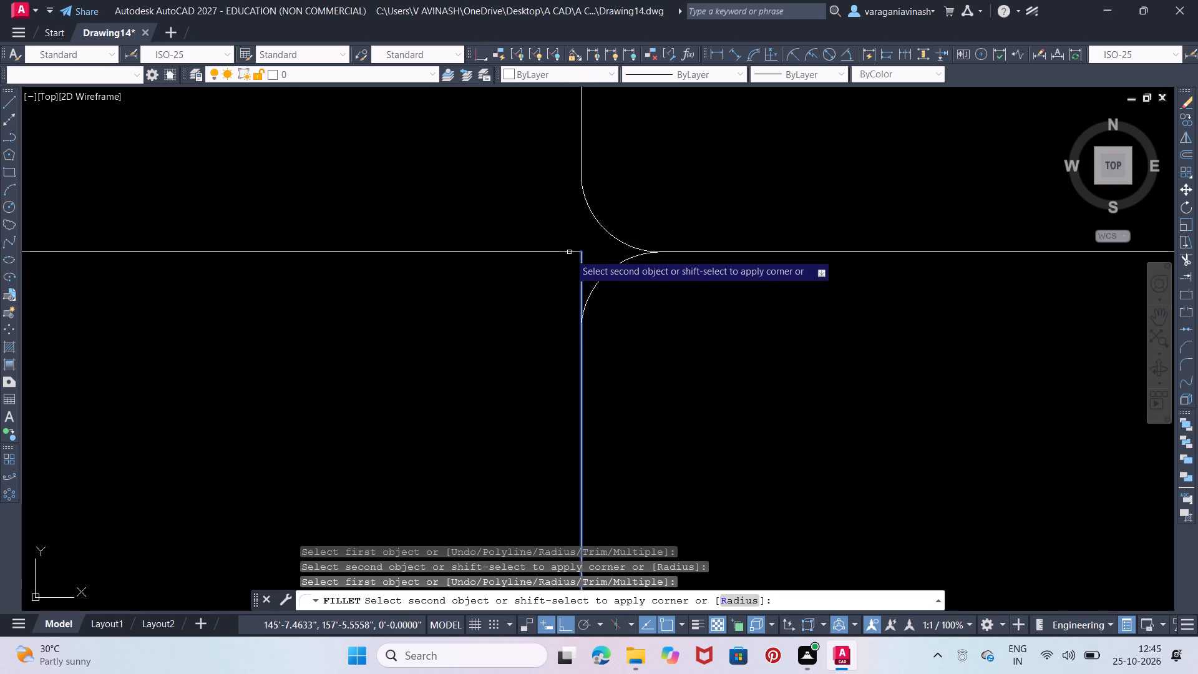
{"action": "left_click", "coordinate": [569, 253]}
{"action": "scroll", "coordinate": [431, 286], "scroll_direction": "down", "scroll_amount": 2}
{"action": "middle_click_drag", "start_coordinate": [430, 281], "coordinate": [876, 278]}
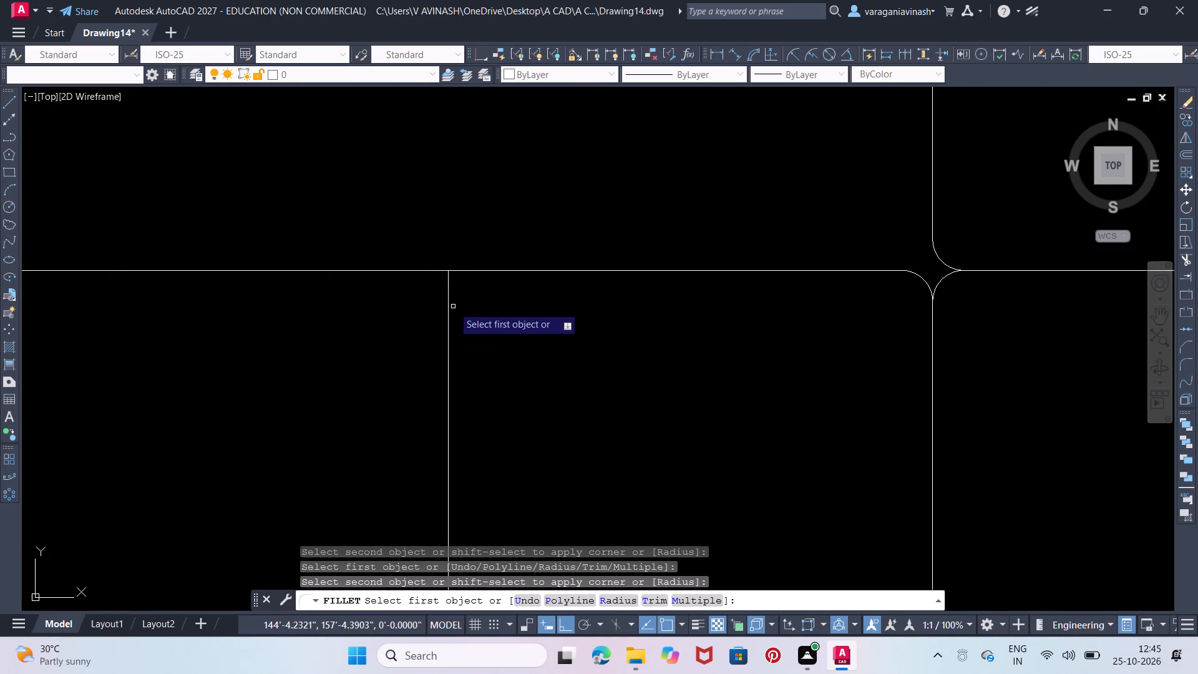
{"action": "left_click", "coordinate": [449, 304]}
{"action": "left_click", "coordinate": [461, 271]}
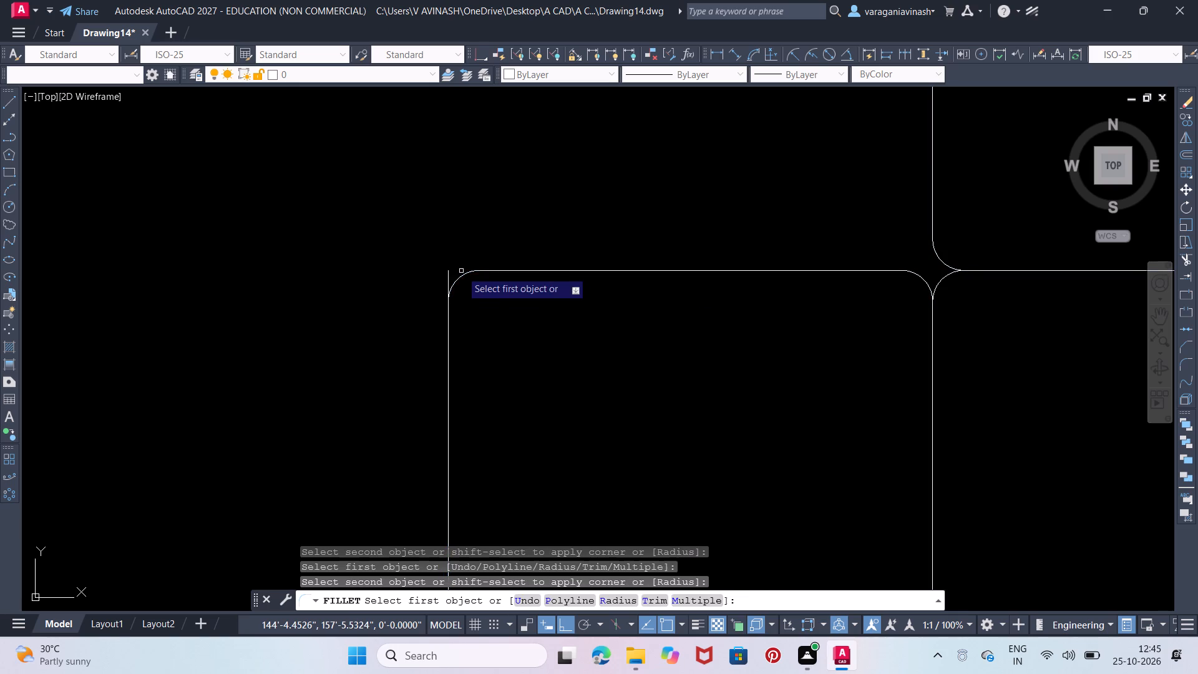
{"action": "scroll", "coordinate": [447, 277], "scroll_direction": "down", "scroll_amount": 2}
{"action": "middle_click_drag", "start_coordinate": [322, 303], "coordinate": [711, 303]}
{"action": "middle_click_drag", "start_coordinate": [652, 303], "coordinate": [654, 342]}
{"action": "scroll", "coordinate": [178, 353], "scroll_direction": "down", "scroll_amount": 1}
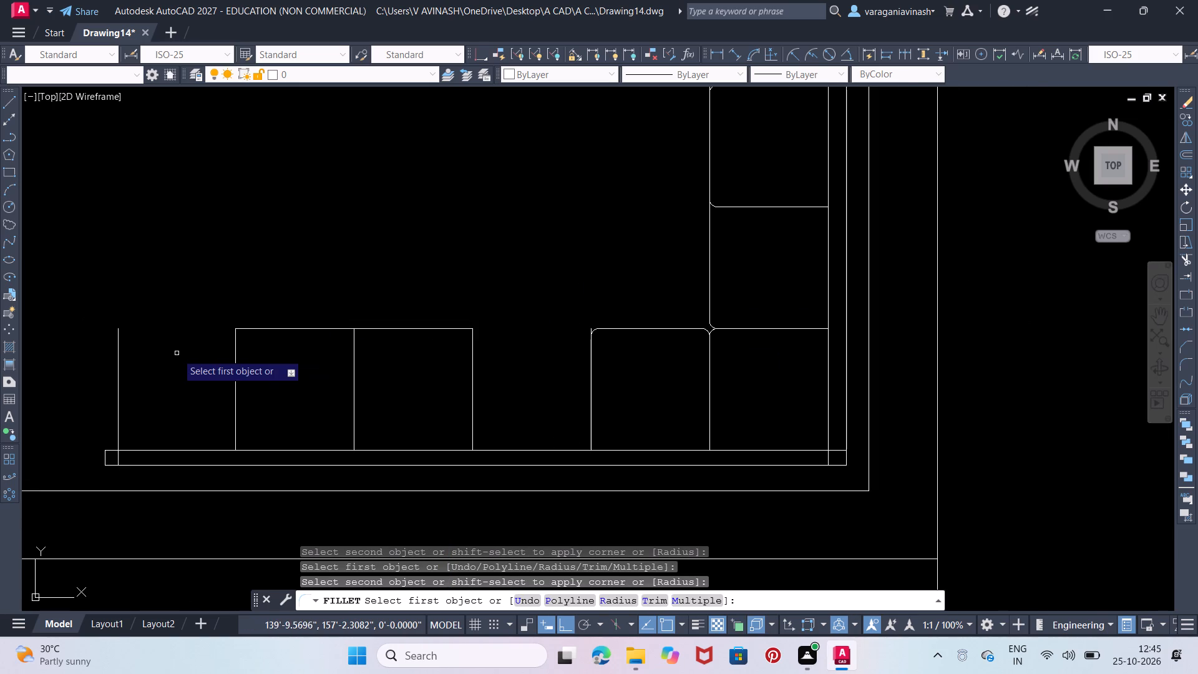
{"action": "scroll", "coordinate": [177, 353], "scroll_direction": "down", "scroll_amount": 1}
{"action": "middle_click_drag", "start_coordinate": [210, 353], "coordinate": [382, 348]}
{"action": "scroll", "coordinate": [444, 345], "scroll_direction": "up", "scroll_amount": 1}
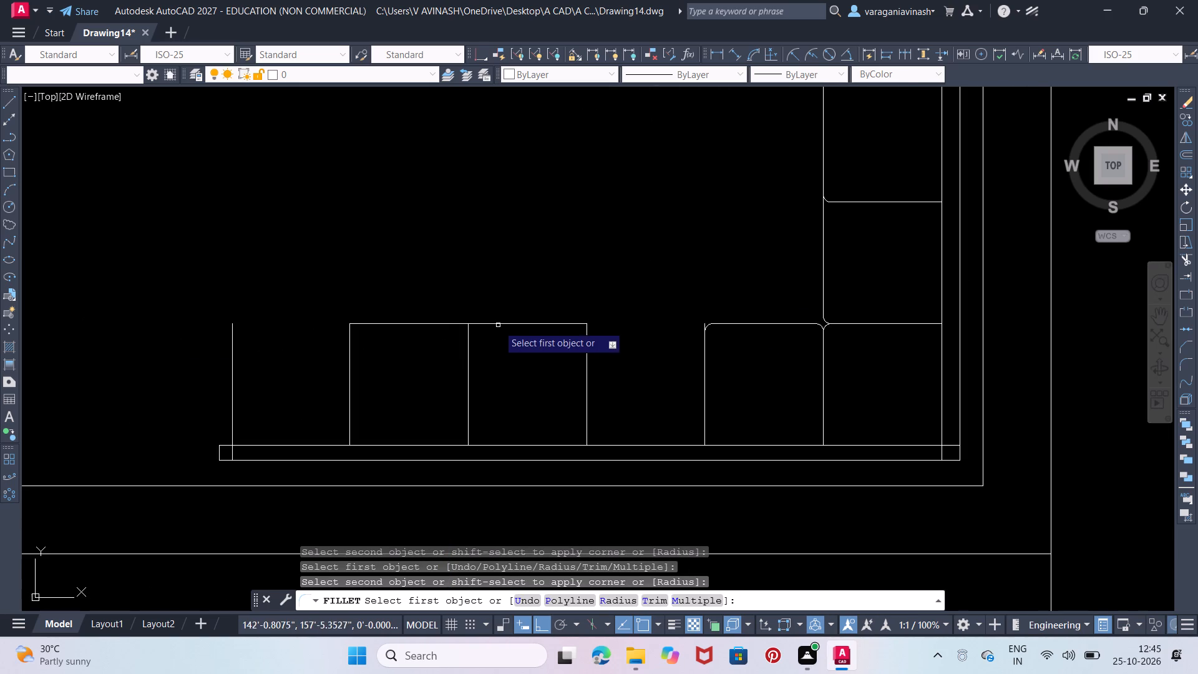
{"action": "key", "text": "Escape"}
{"action": "key", "text": "Escape"}
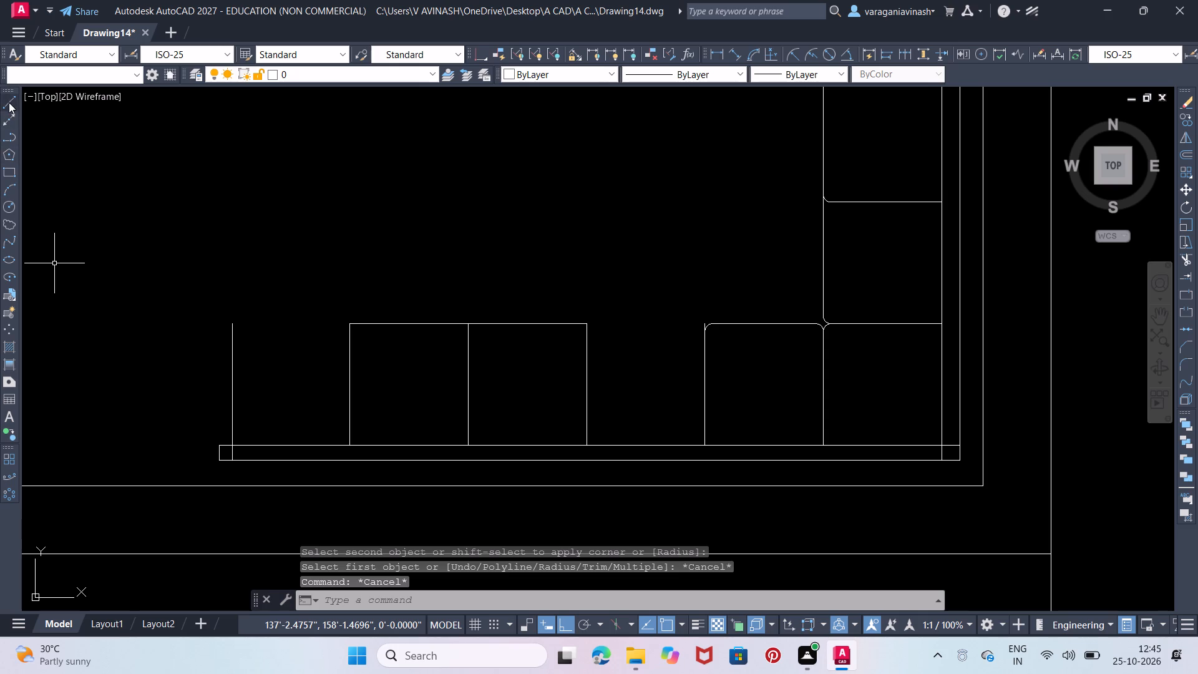
Draw connected line segments along the upper edges of the four remaining horizontal-arm seats, from the filleted seat to the arm's left end.
{"action": "left_click", "coordinate": [9, 102]}
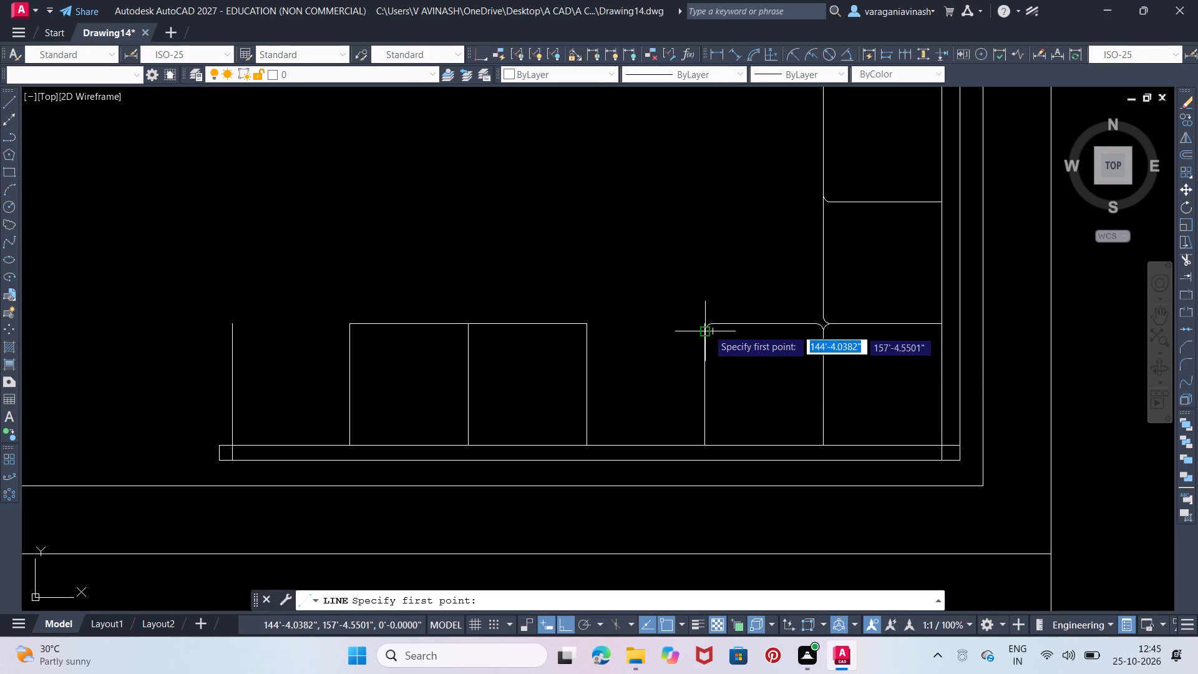
{"action": "left_click", "coordinate": [703, 326]}
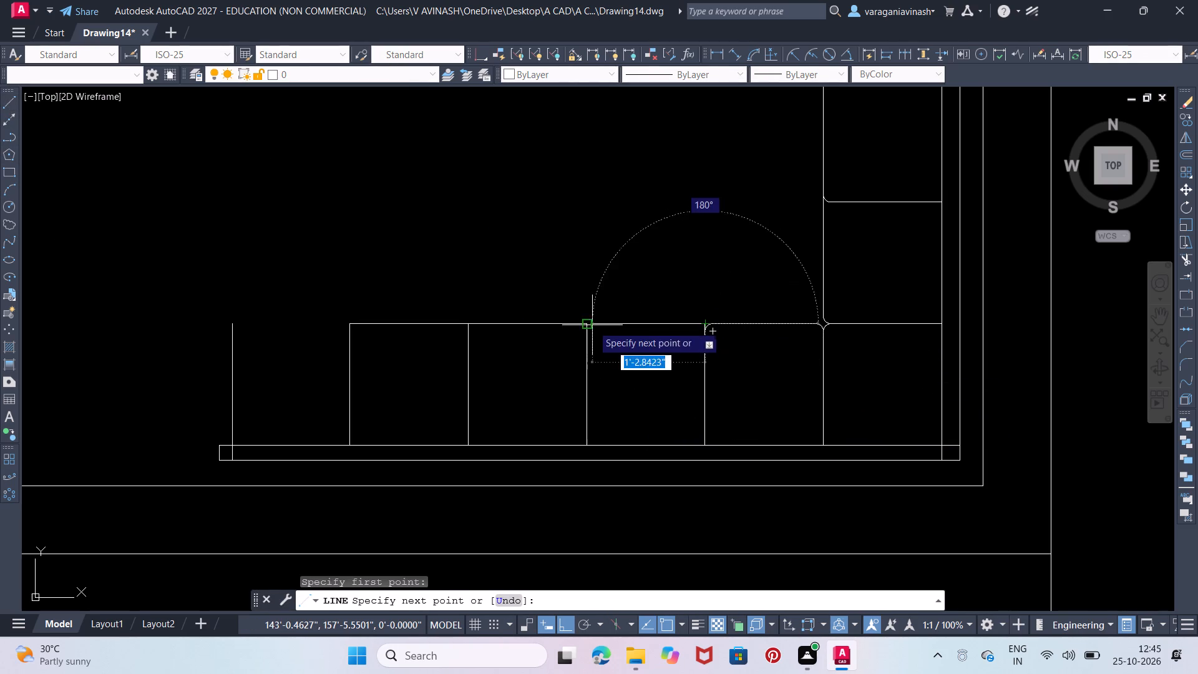
{"action": "left_click", "coordinate": [587, 323]}
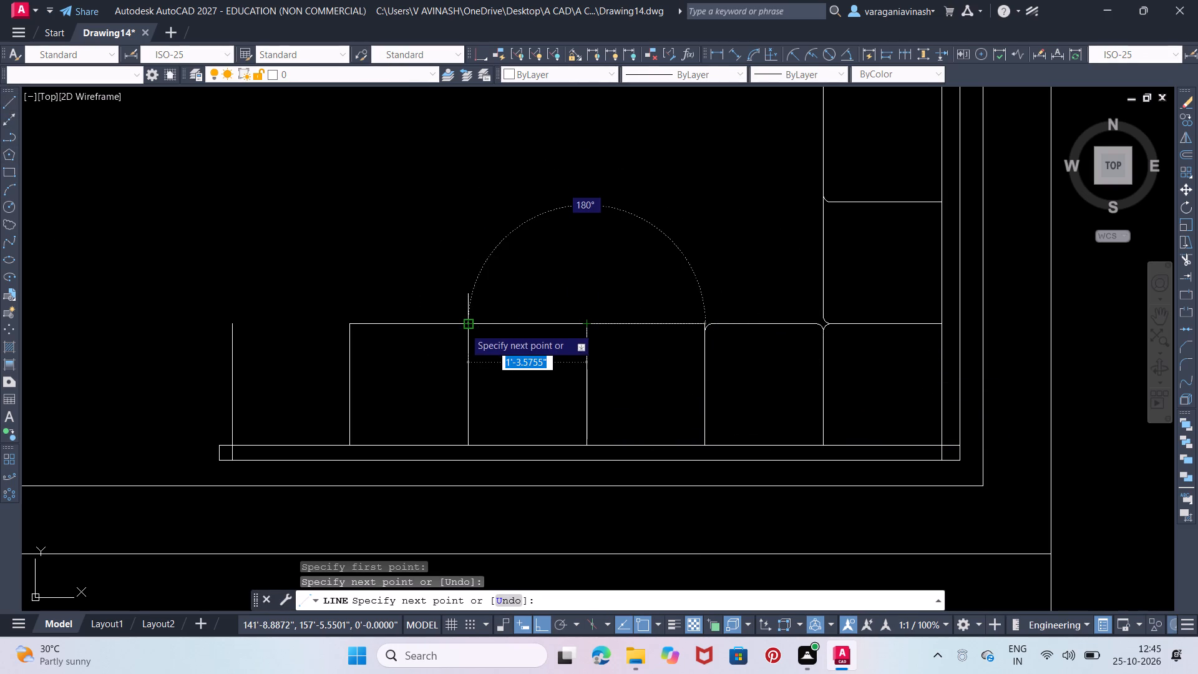
{"action": "left_click", "coordinate": [464, 328]}
{"action": "left_click", "coordinate": [353, 323]}
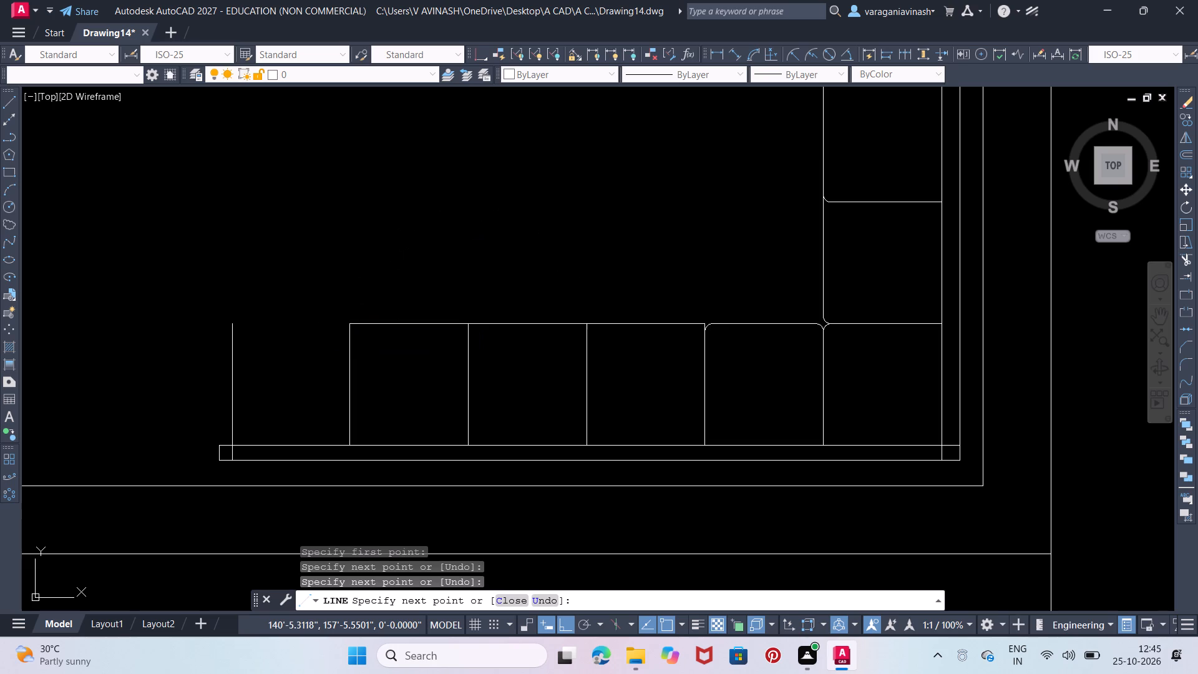
{"action": "left_click", "coordinate": [235, 324]}
{"action": "key", "text": "Escape"}
{"action": "key", "text": "Escape"}
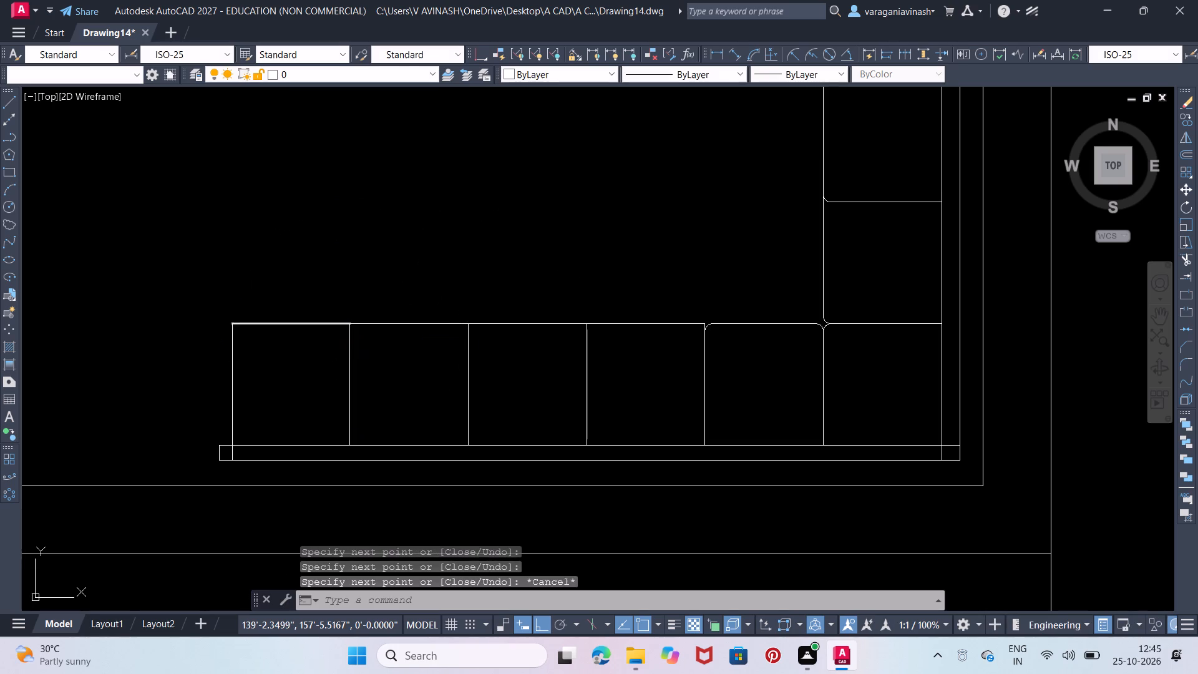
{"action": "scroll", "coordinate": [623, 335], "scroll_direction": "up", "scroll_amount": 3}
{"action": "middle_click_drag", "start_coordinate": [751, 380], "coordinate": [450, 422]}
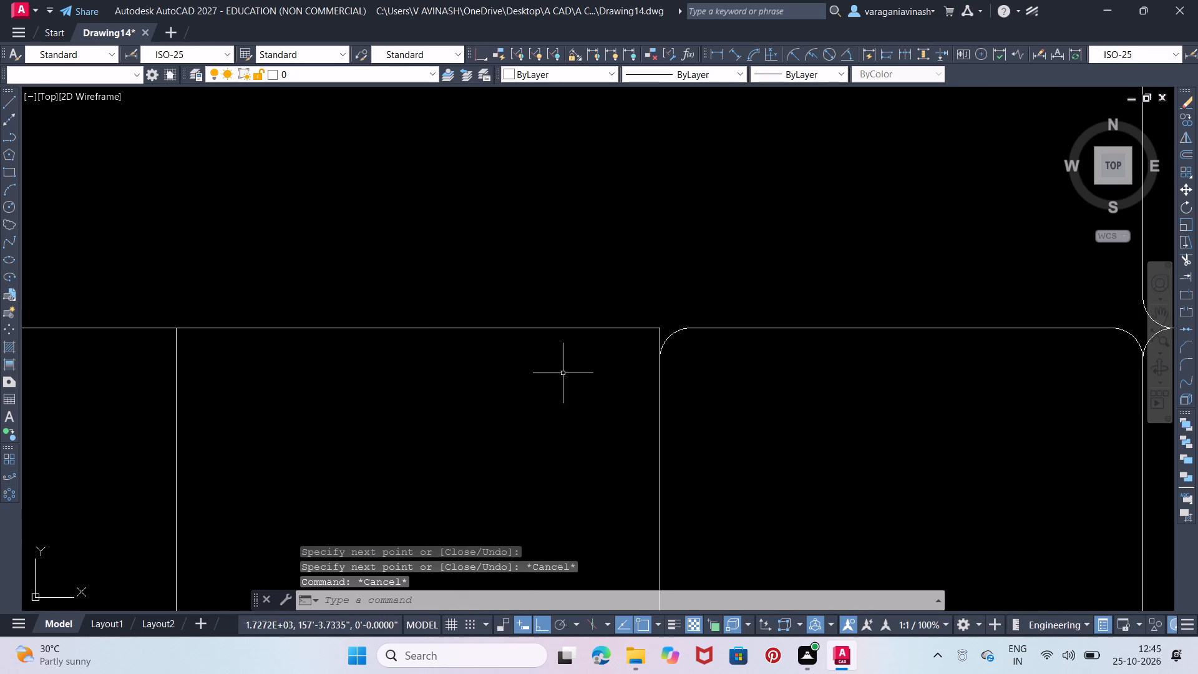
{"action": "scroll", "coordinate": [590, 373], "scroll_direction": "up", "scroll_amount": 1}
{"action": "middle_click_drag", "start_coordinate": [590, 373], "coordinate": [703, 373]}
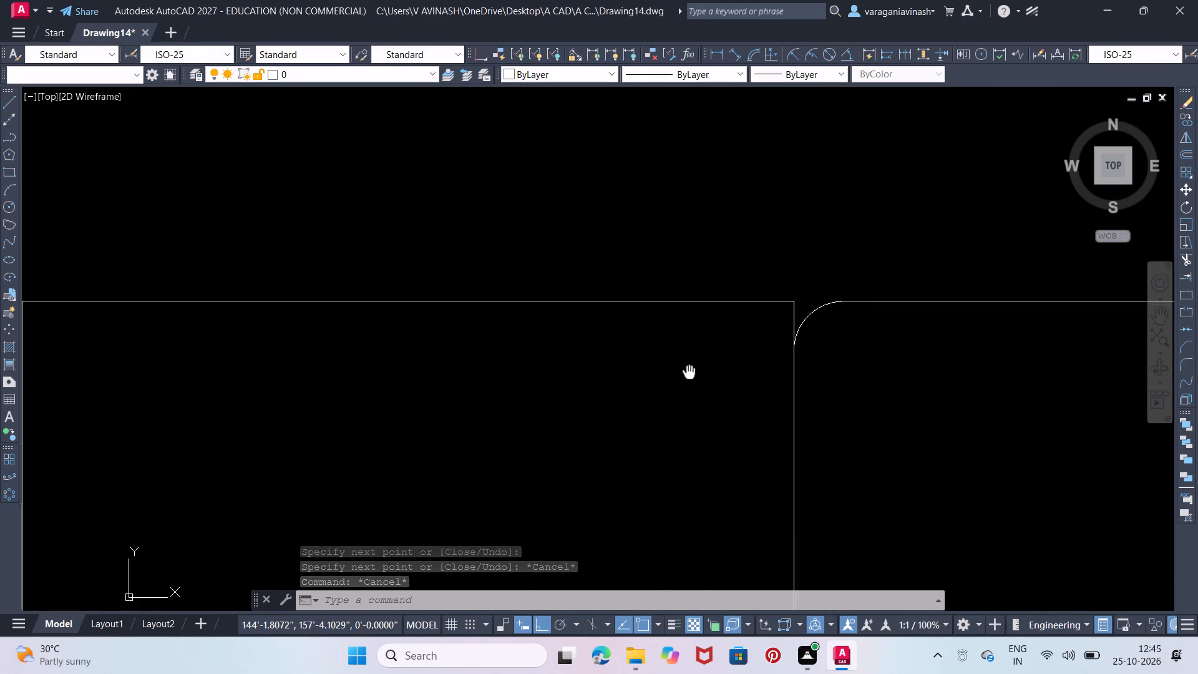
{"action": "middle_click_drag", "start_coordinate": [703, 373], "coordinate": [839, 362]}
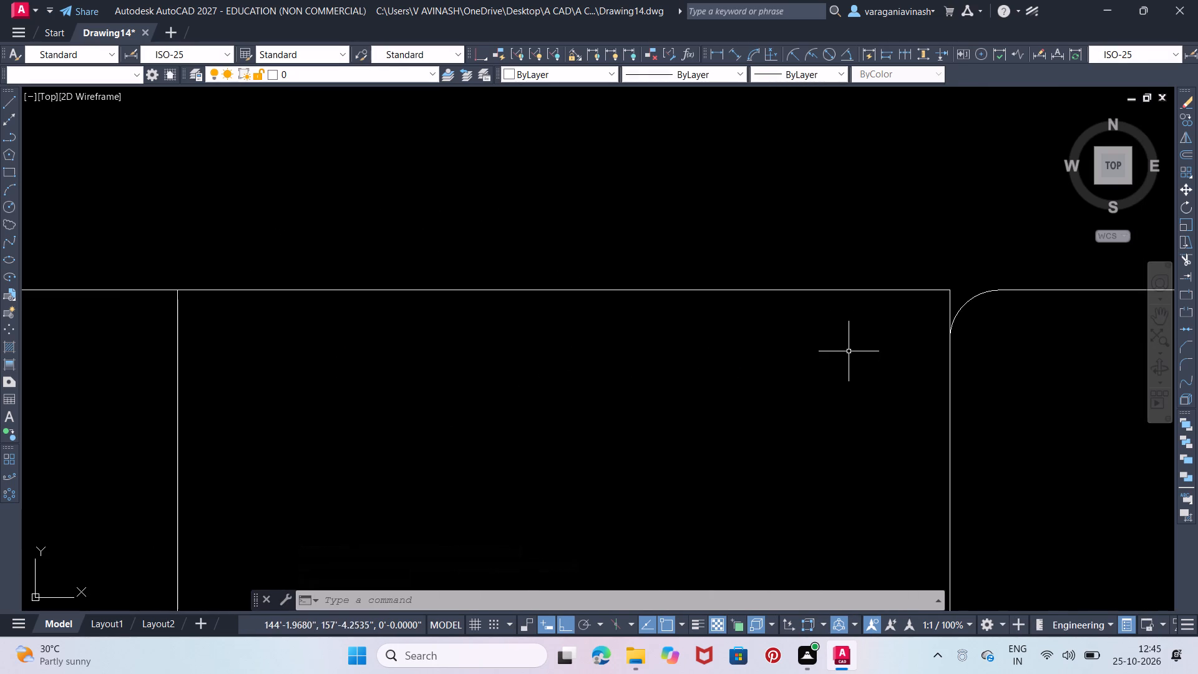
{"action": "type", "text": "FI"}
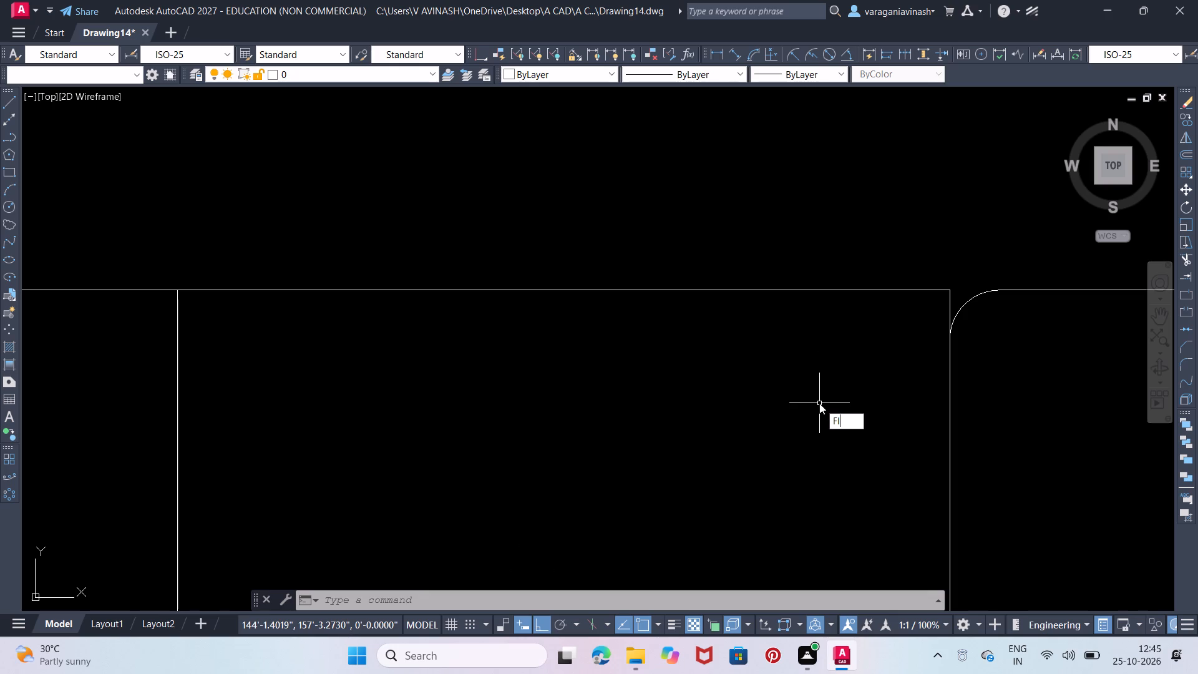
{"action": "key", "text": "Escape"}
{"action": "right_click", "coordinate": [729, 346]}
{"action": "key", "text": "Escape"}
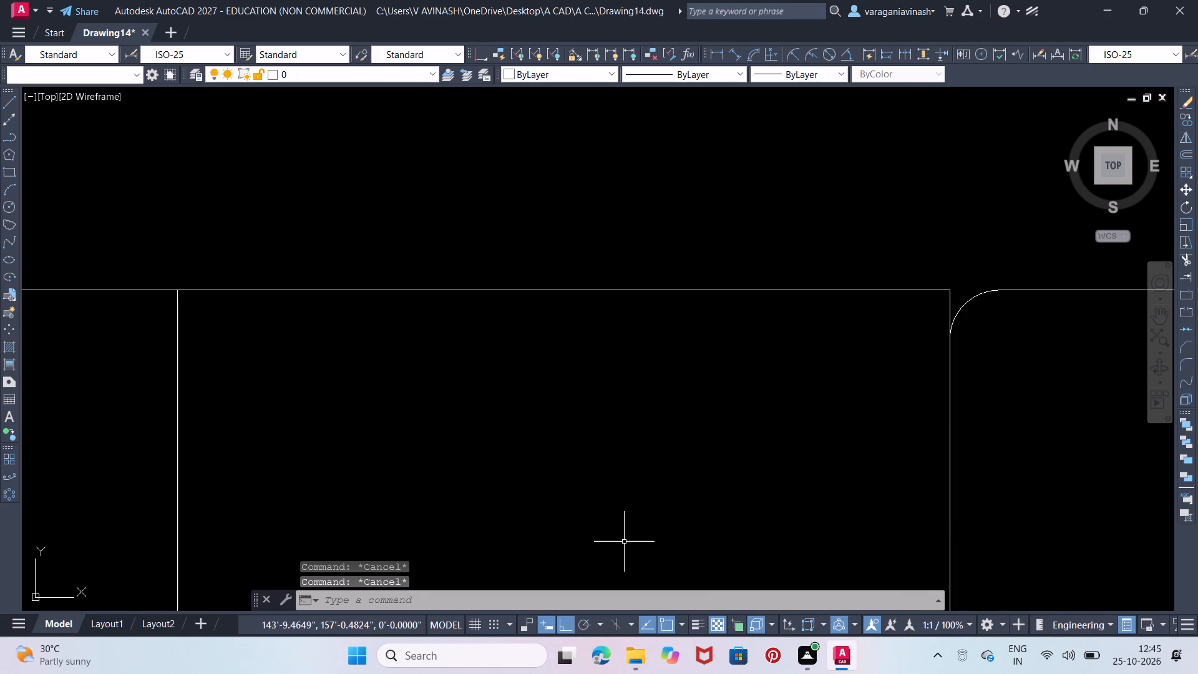
Fillet both upper corners of the first unrounded horizontal-arm seat beside the filleted one, using Multiple mode with a 1" radius.
{"action": "type", "text": "FI"}
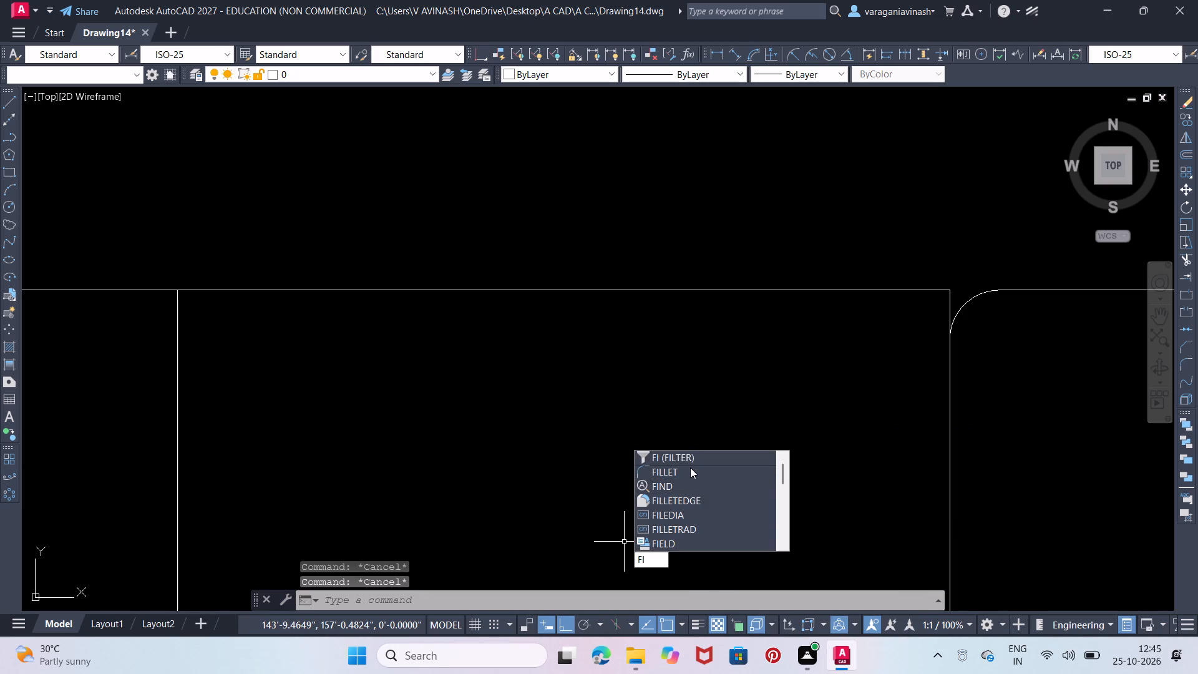
{"action": "left_click", "coordinate": [688, 473]}
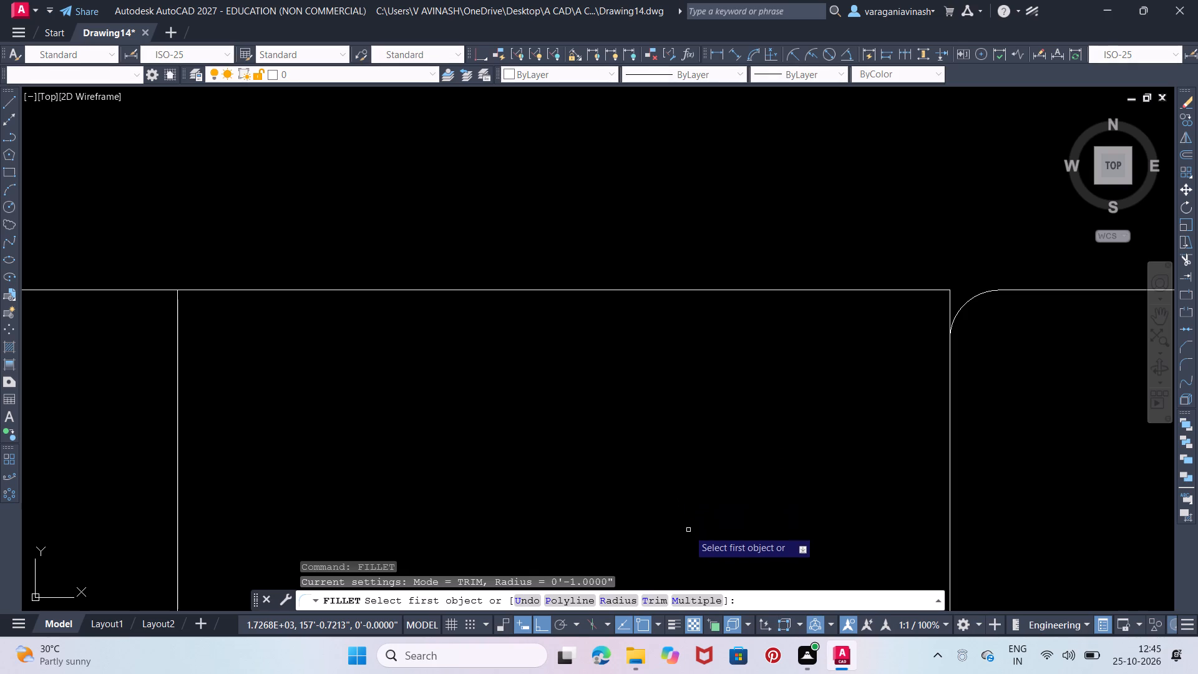
{"action": "key", "text": "m"}
{"action": "key", "text": "Return"}
{"action": "key", "text": "r"}
{"action": "key", "text": "Return"}
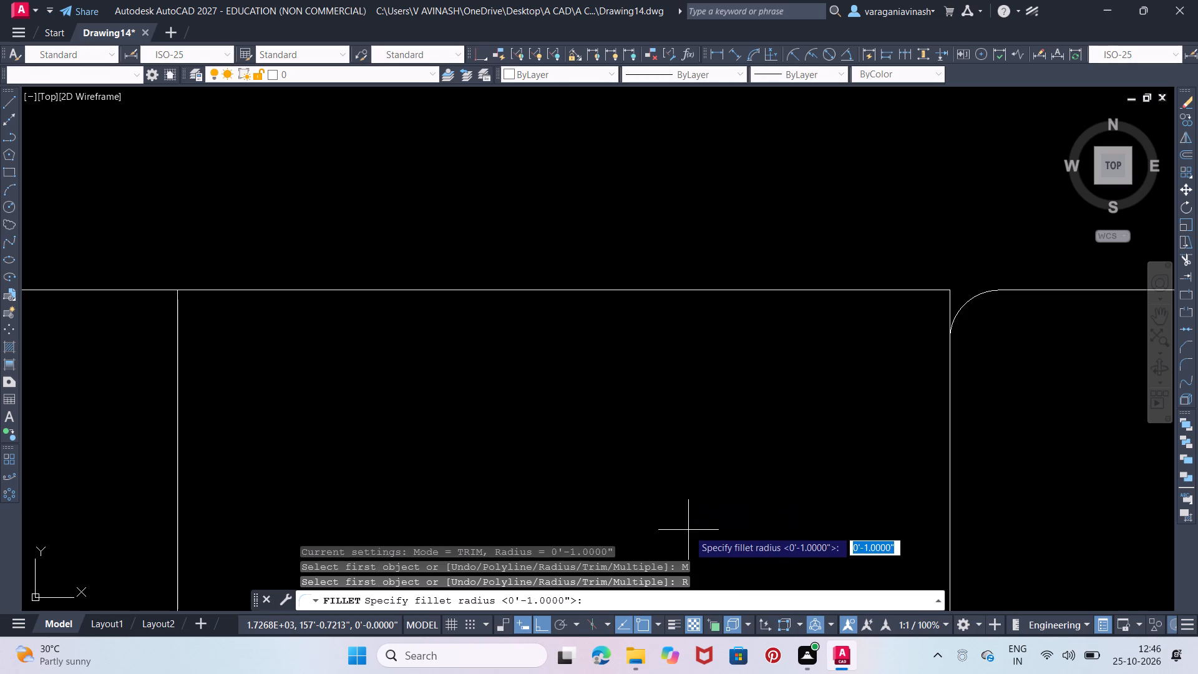
{"action": "key", "text": "1"}
{"action": "key", "text": "Return"}
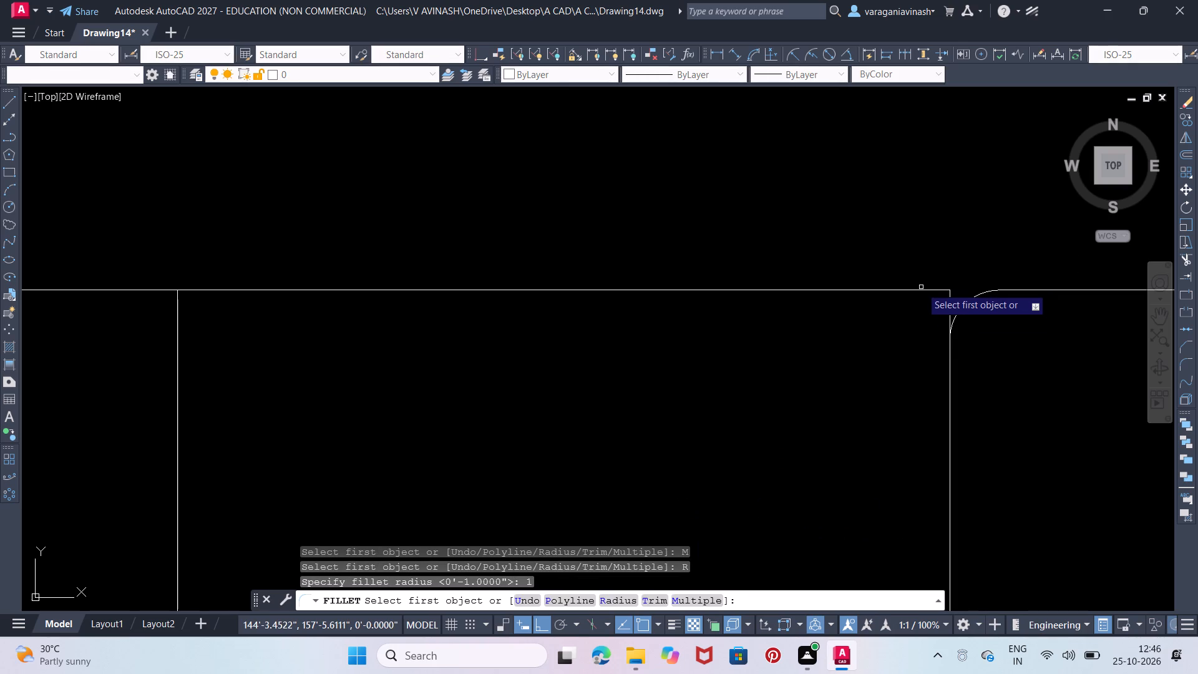
{"action": "left_click", "coordinate": [921, 289]}
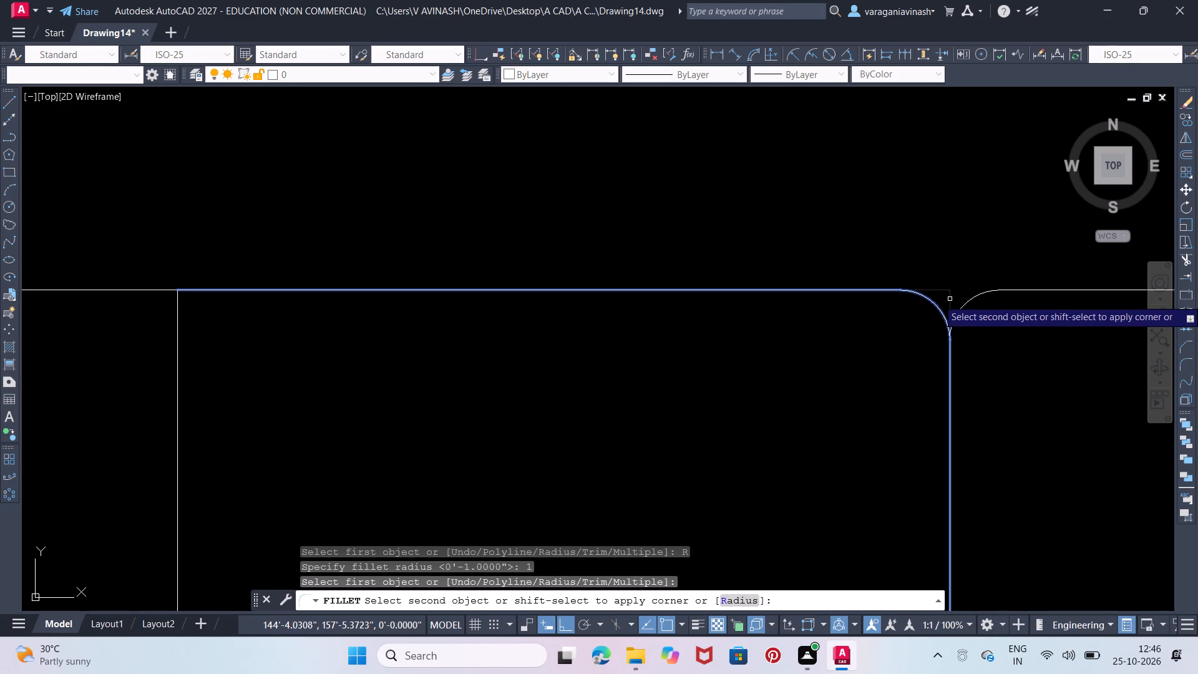
{"action": "left_click", "coordinate": [950, 299]}
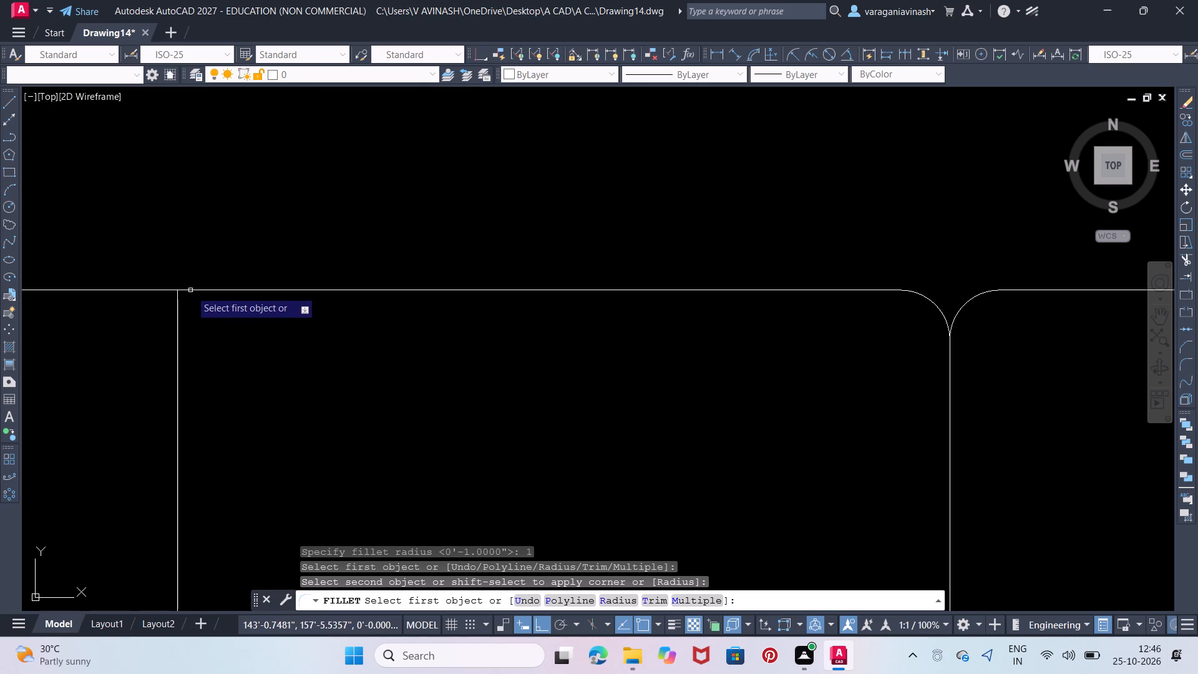
{"action": "left_click", "coordinate": [189, 289]}
{"action": "left_click", "coordinate": [177, 301]}
Apply the same fillet to both upper corners of the next two horizontal-arm seats and the upper-left corner of the leftmost seat.
{"action": "middle_click_drag", "start_coordinate": [142, 301], "coordinate": [477, 335]}
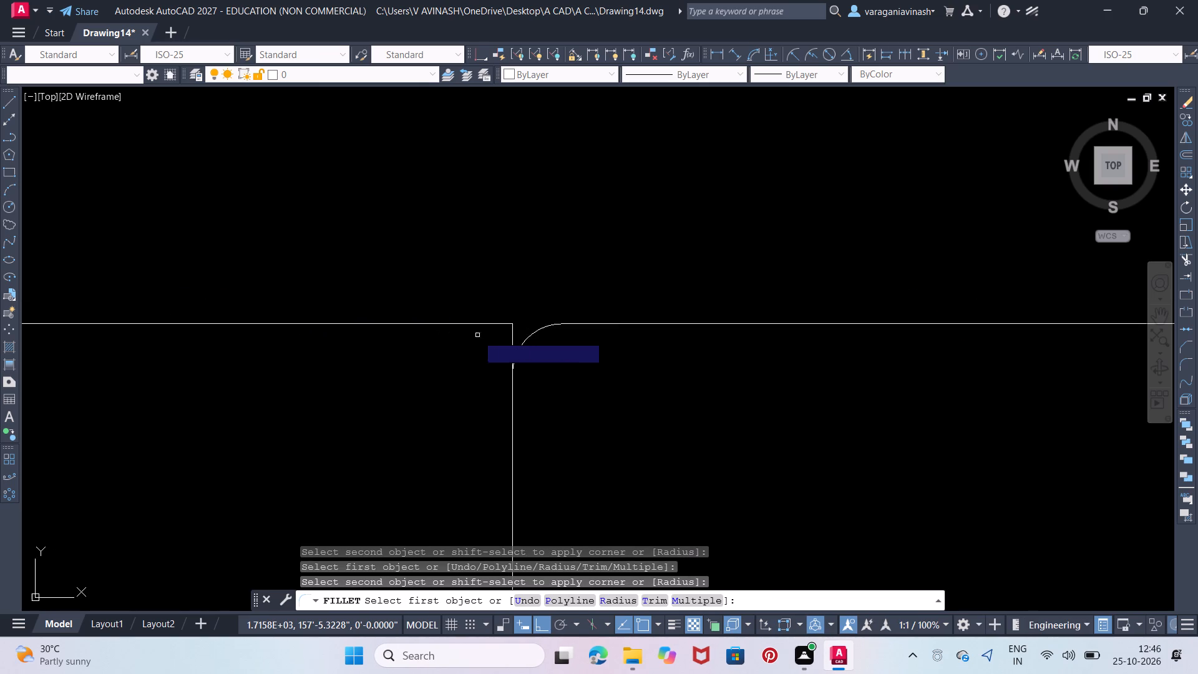
{"action": "left_click", "coordinate": [501, 322]}
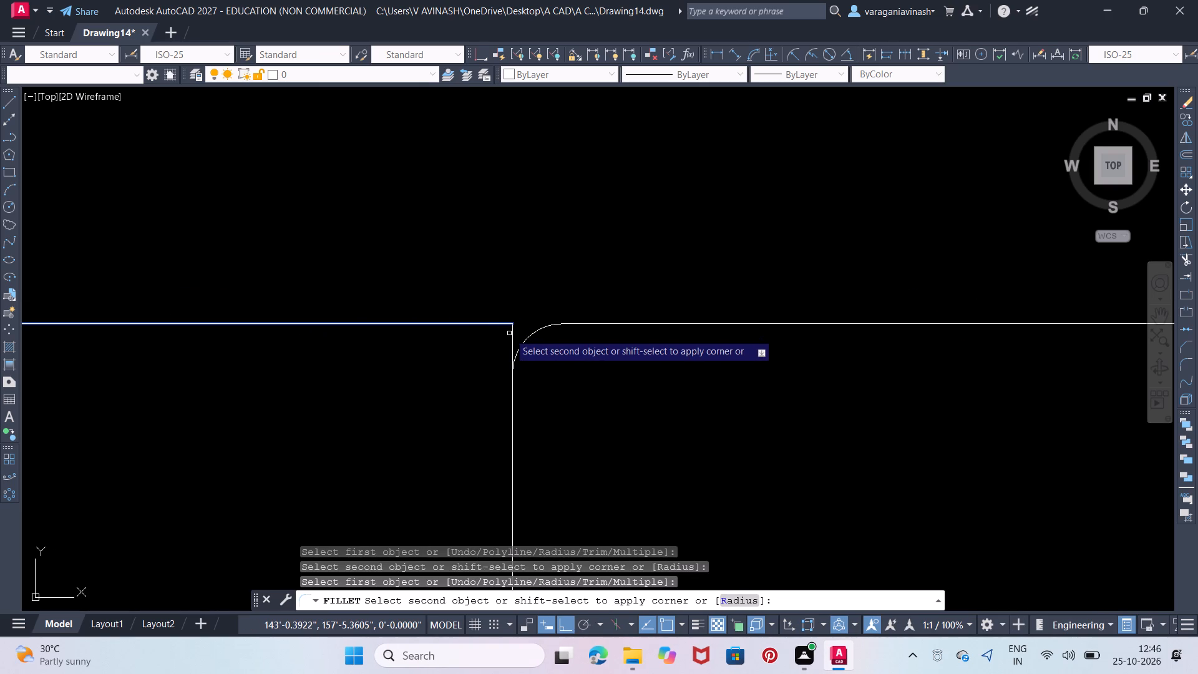
{"action": "left_click", "coordinate": [512, 335]}
{"action": "middle_click_drag", "start_coordinate": [386, 298], "coordinate": [936, 299]}
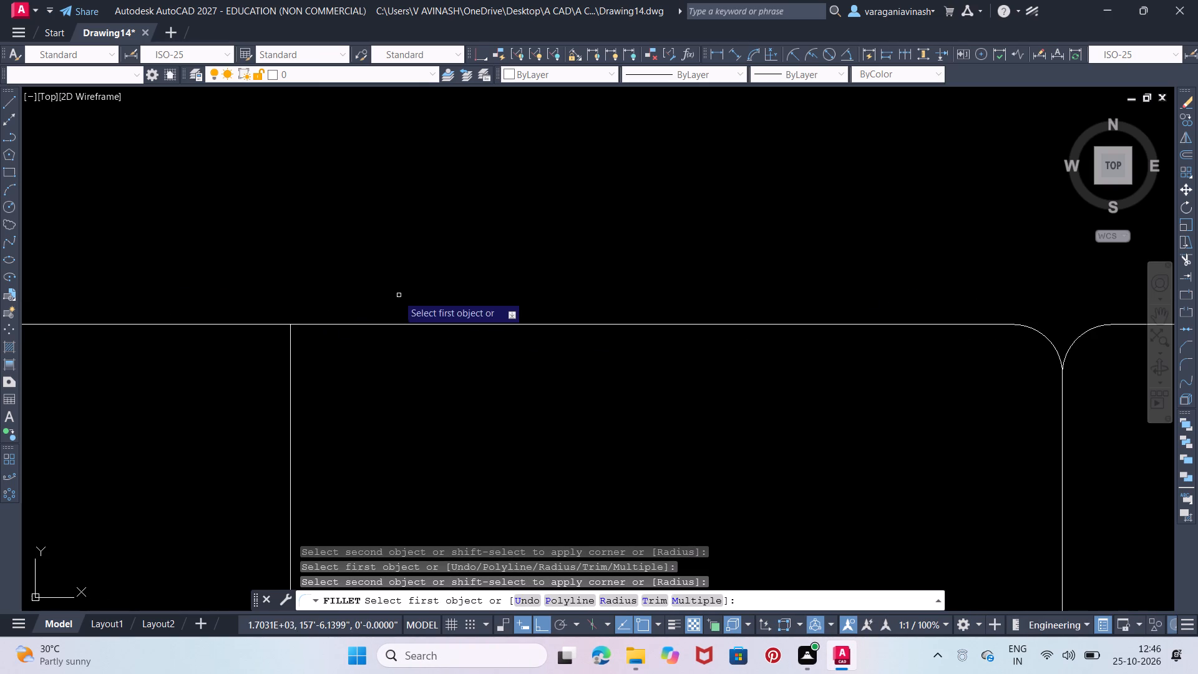
{"action": "left_click", "coordinate": [295, 325]}
{"action": "left_click", "coordinate": [289, 331]}
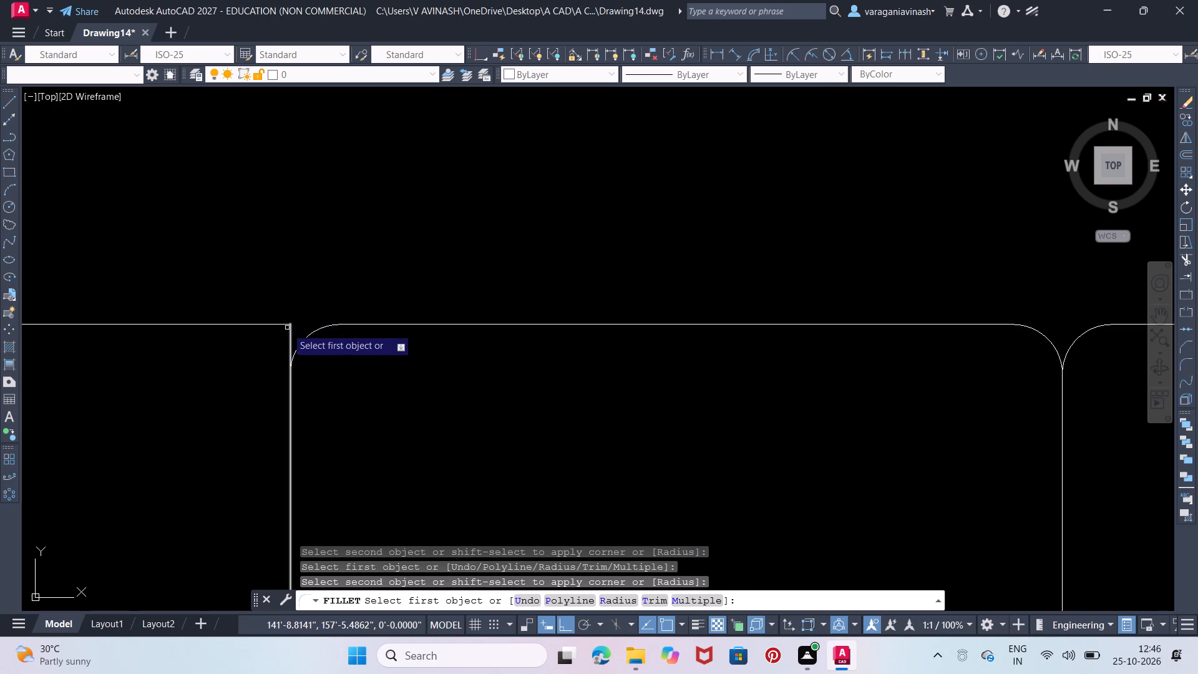
{"action": "middle_click_drag", "start_coordinate": [313, 328], "coordinate": [945, 332]}
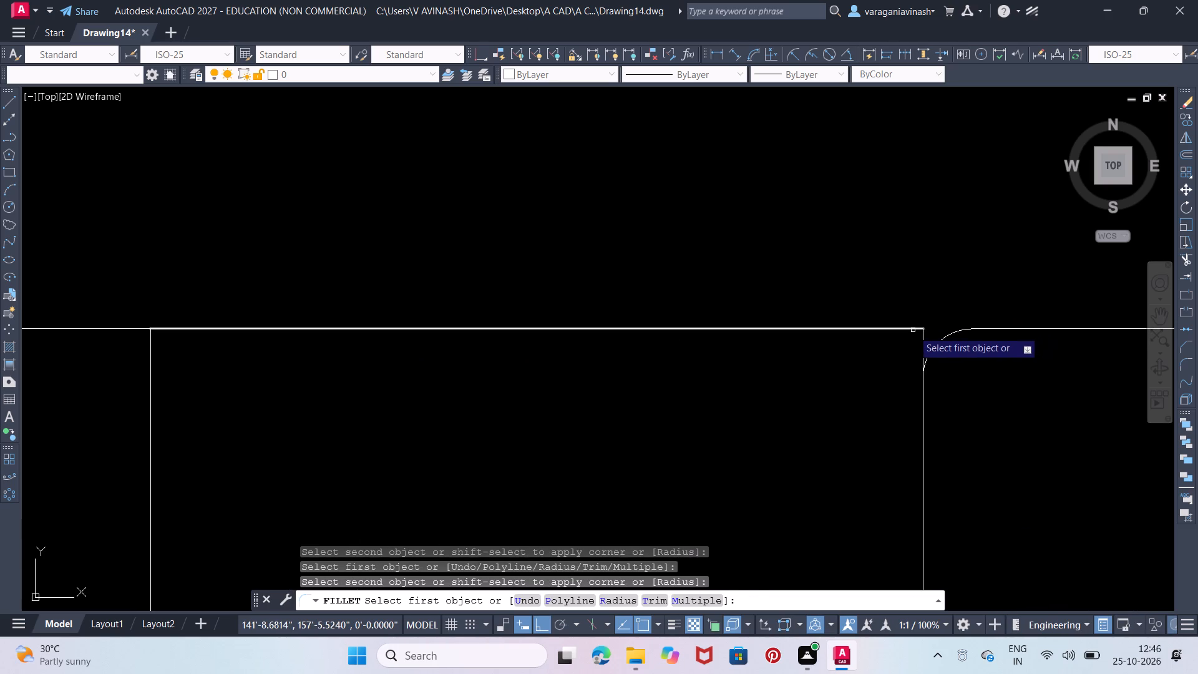
{"action": "left_click", "coordinate": [913, 330]}
{"action": "left_click", "coordinate": [922, 335]}
{"action": "middle_click_drag", "start_coordinate": [493, 248], "coordinate": [1164, 273]}
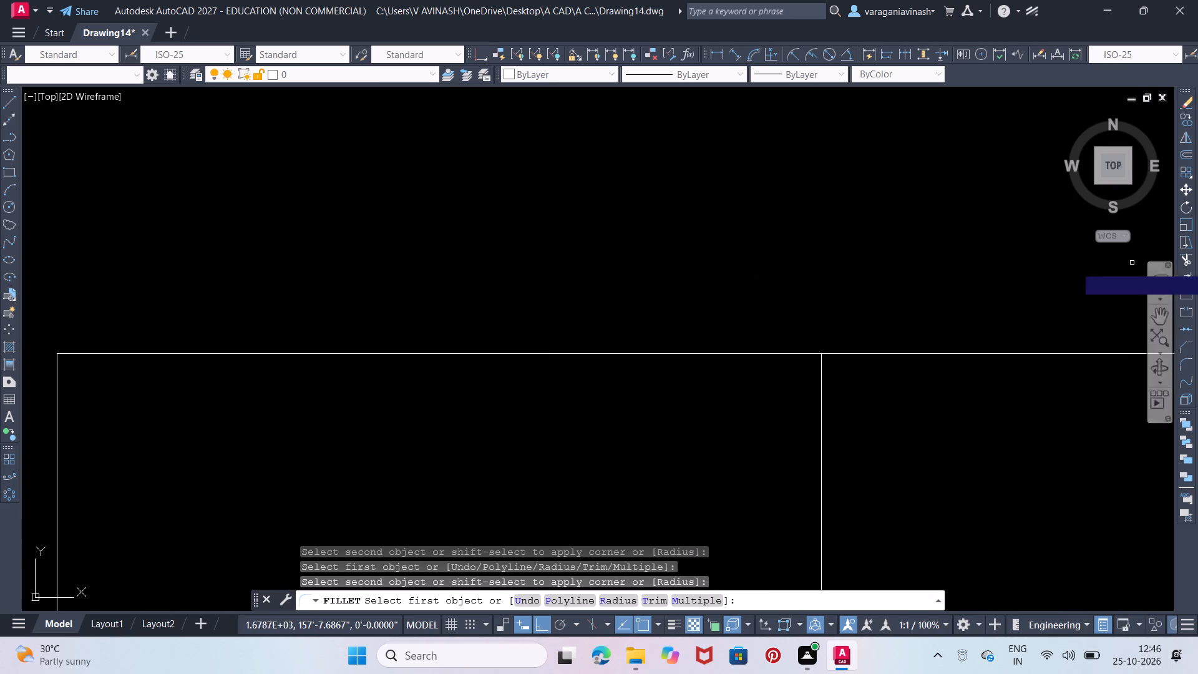
{"action": "left_click", "coordinate": [829, 353]}
{"action": "left_click", "coordinate": [820, 364]}
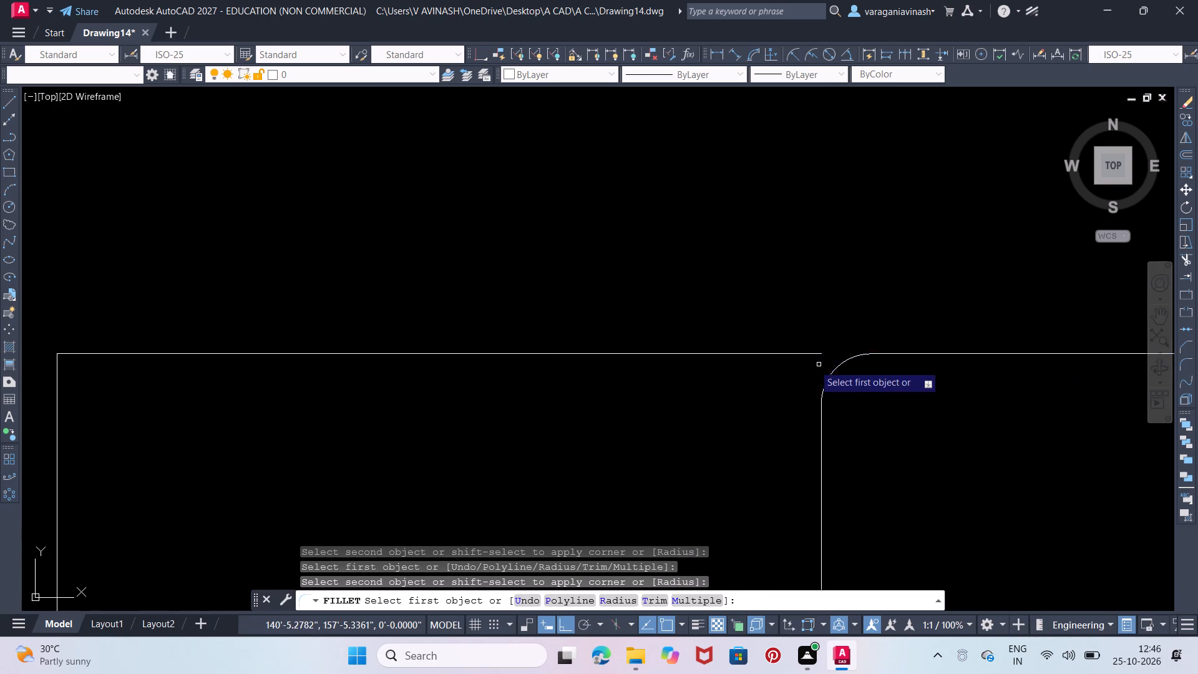
{"action": "left_click", "coordinate": [77, 354]}
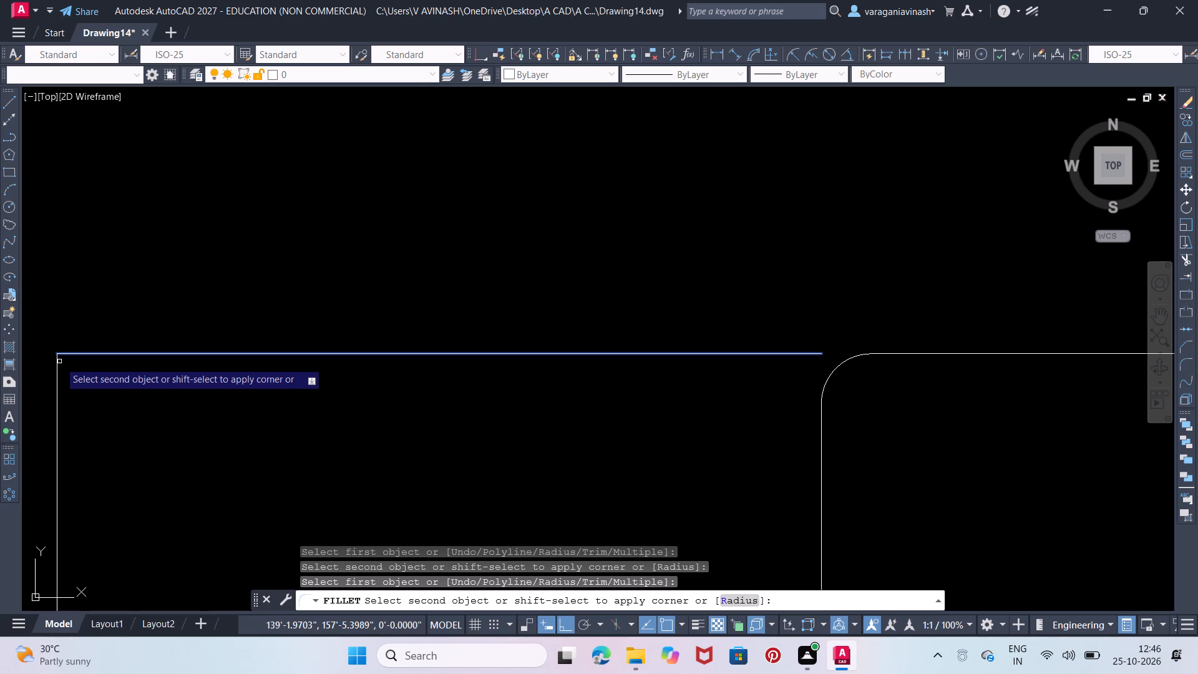
{"action": "left_click", "coordinate": [57, 361]}
Draw a 1" vertical line from the leftmost seat's upper-right corner down to the neighbouring seat's fillet end.
{"action": "middle_click_drag", "start_coordinate": [443, 325], "coordinate": [514, 281]}
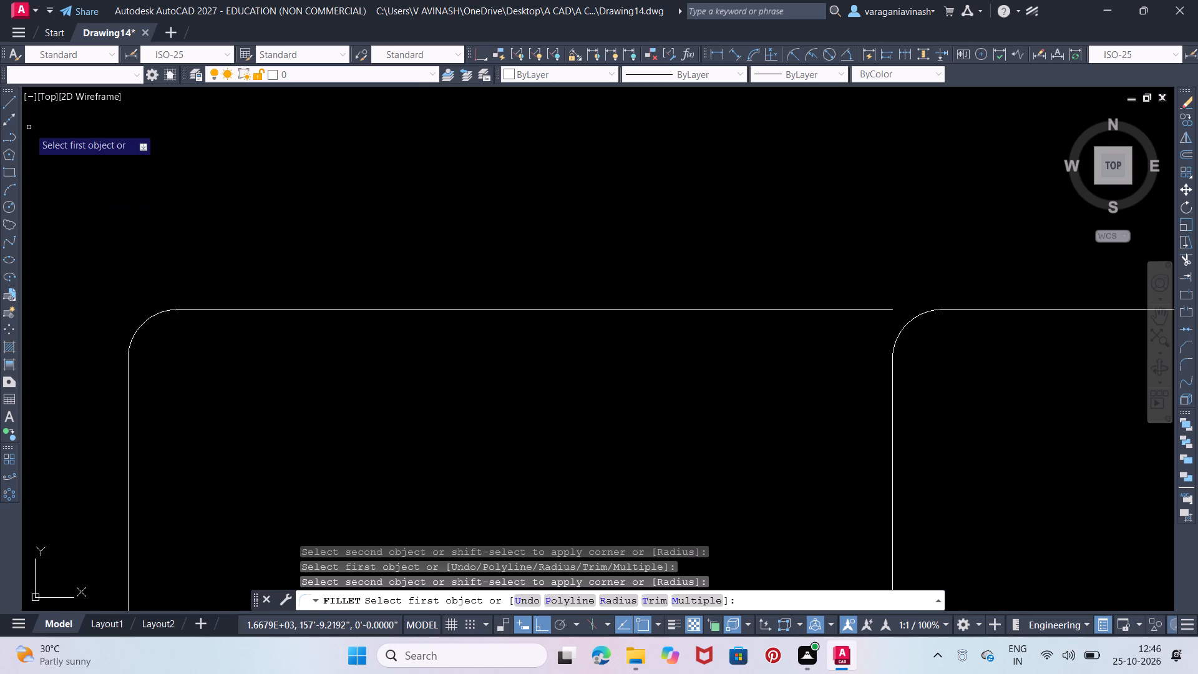
{"action": "left_click", "coordinate": [5, 106]}
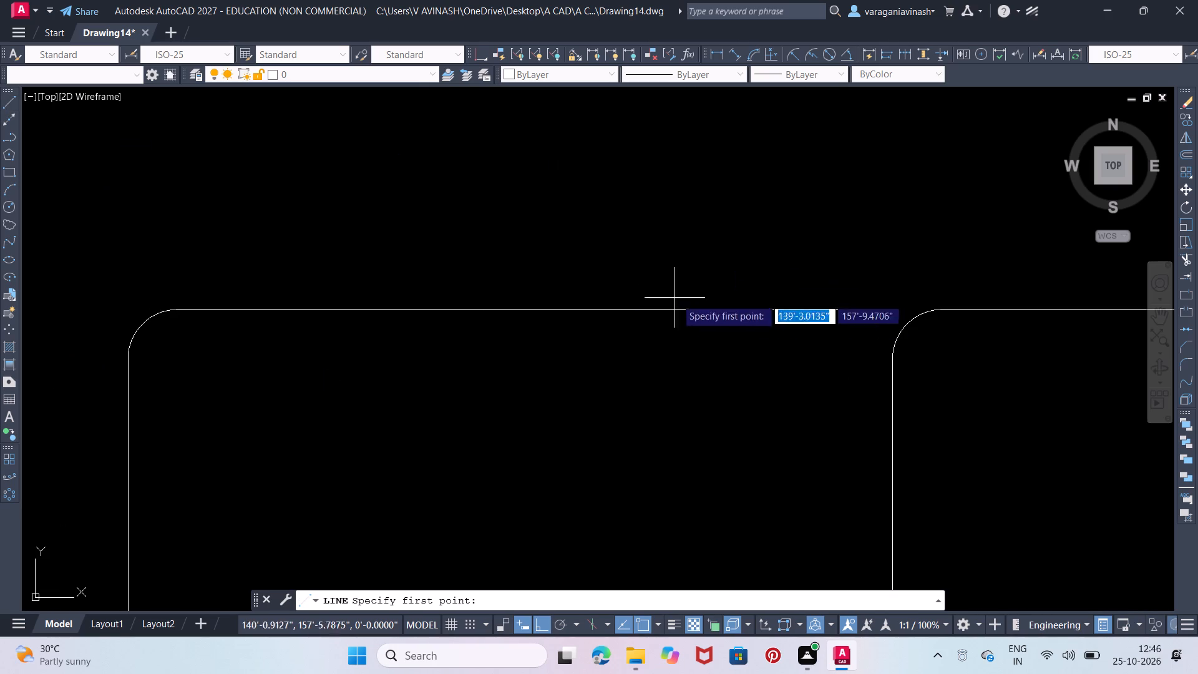
{"action": "left_click", "coordinate": [888, 313]}
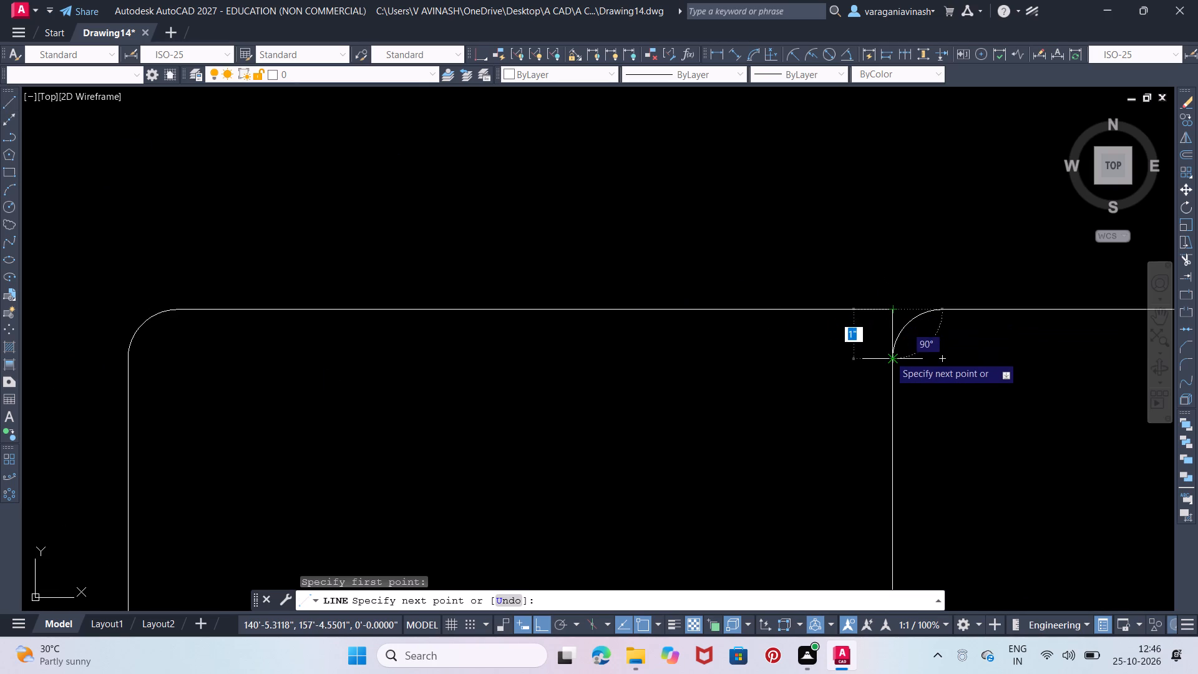
{"action": "left_click", "coordinate": [889, 356]}
{"action": "key", "text": "Escape"}
{"action": "key", "text": "Escape"}
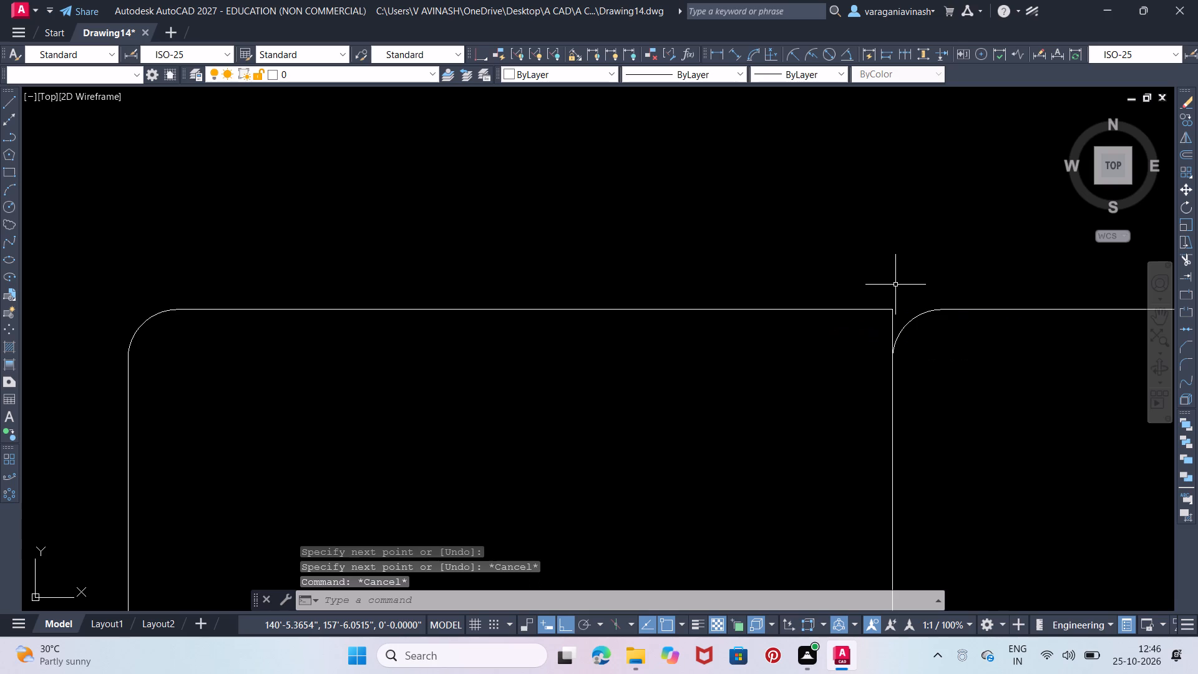
Fillet the leftmost seat's upper-right corner with a 1" radius.
{"action": "type", "text": "FI"}
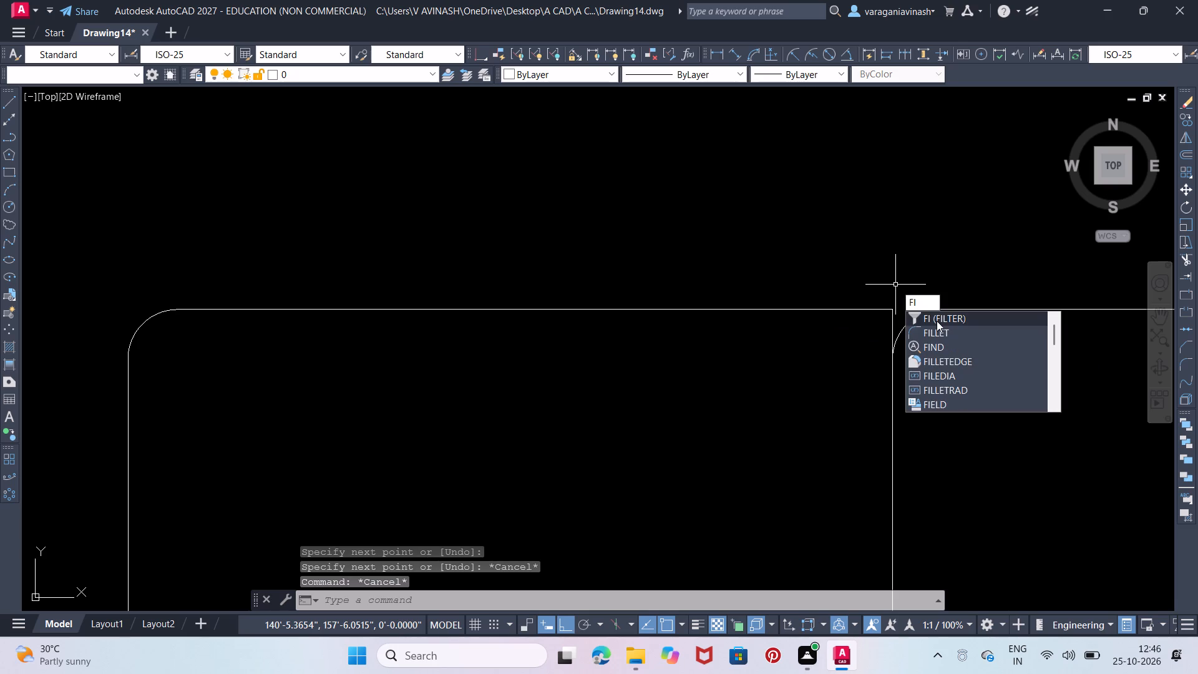
{"action": "left_click", "coordinate": [935, 336]}
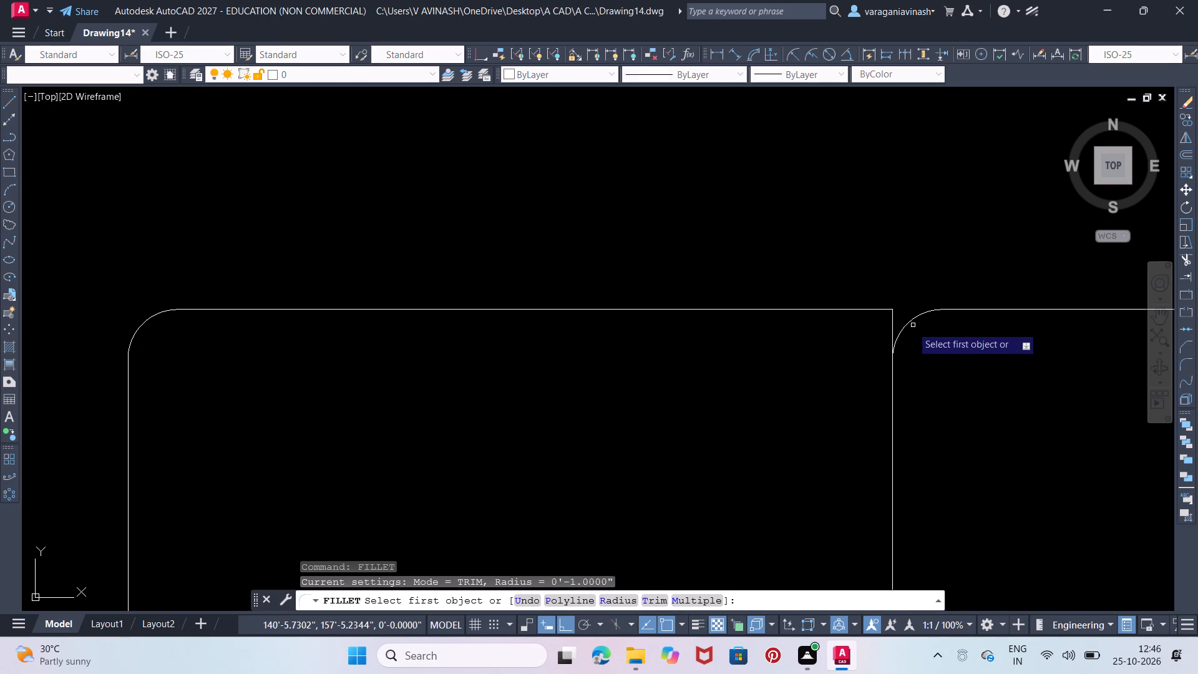
{"action": "key", "text": "r"}
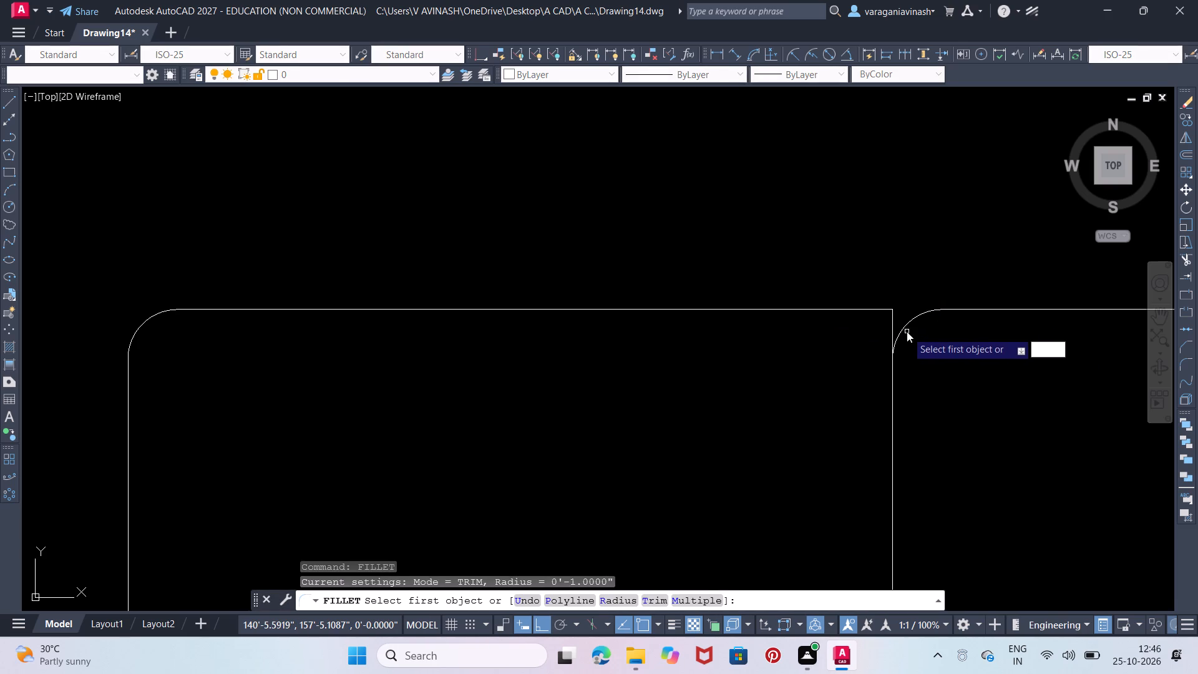
{"action": "key", "text": "Return"}
{"action": "key", "text": "1"}
{"action": "key", "text": "Return"}
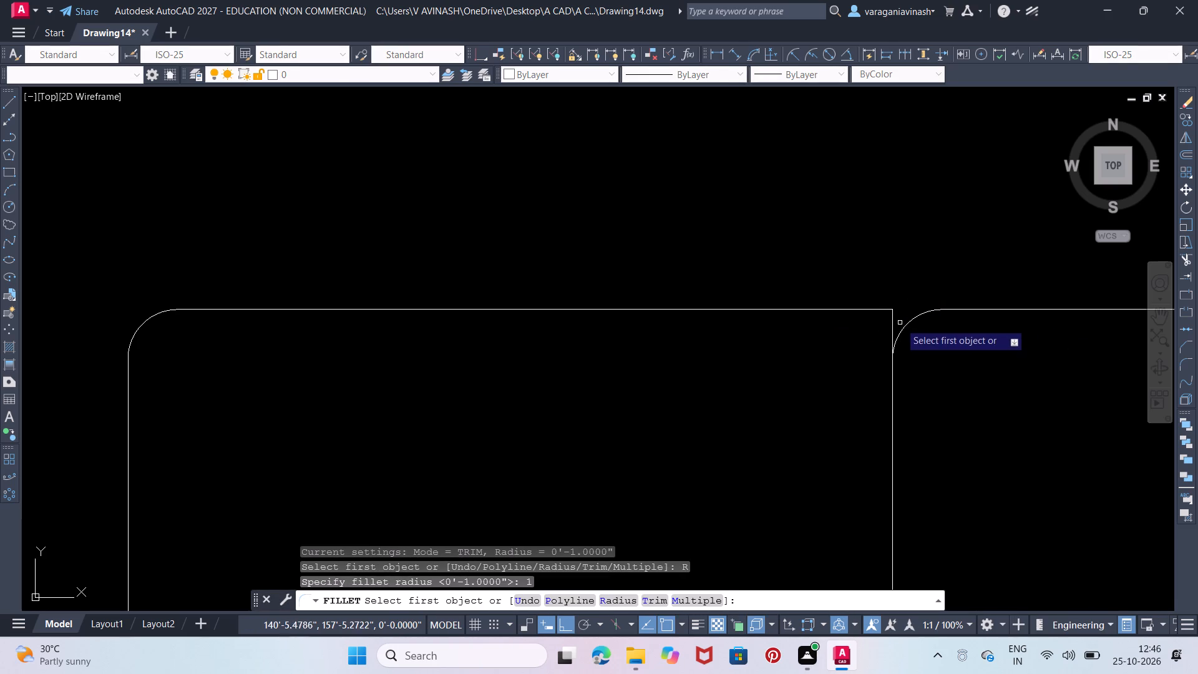
{"action": "left_click", "coordinate": [892, 316]}
{"action": "left_click", "coordinate": [885, 311]}
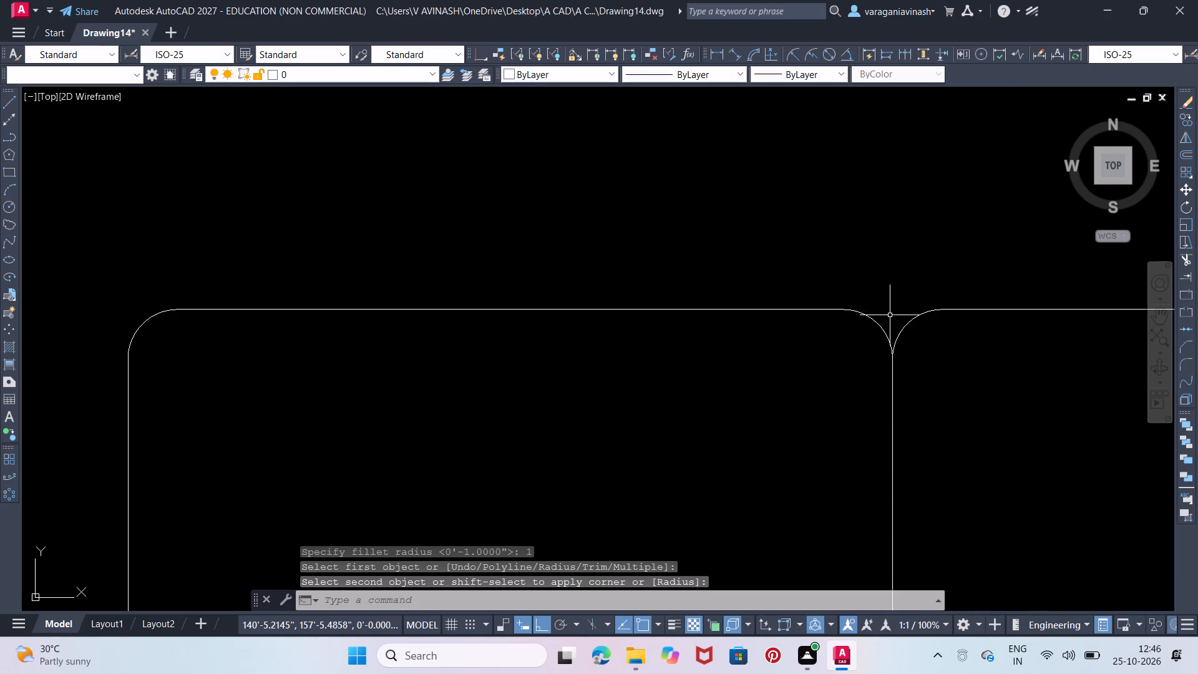
Fillet both corners at the left end of the horizontal arm's backrest strip with the same 1" radius.
{"action": "scroll", "coordinate": [890, 315], "scroll_direction": "down", "scroll_amount": 4}
{"action": "middle_click_drag", "start_coordinate": [896, 320], "coordinate": [704, 298]}
{"action": "scroll", "coordinate": [580, 418], "scroll_direction": "up", "scroll_amount": 4}
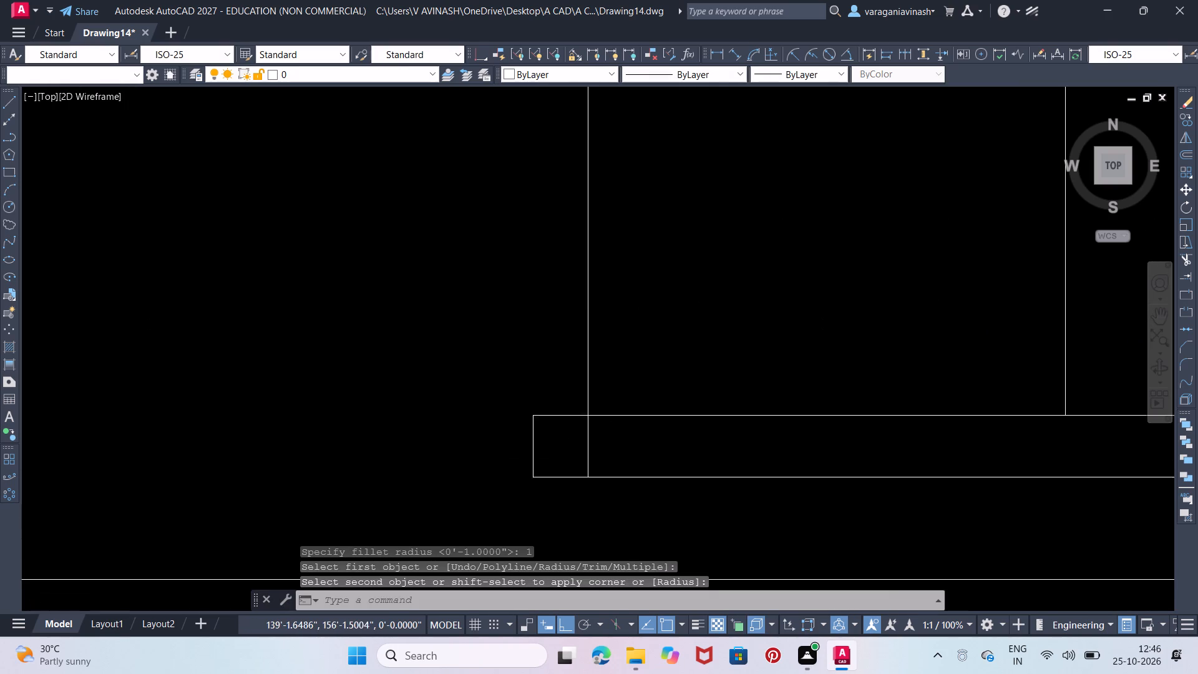
{"action": "right_click", "coordinate": [502, 296]}
{"action": "left_click", "coordinate": [522, 301]}
{"action": "left_click", "coordinate": [522, 416]}
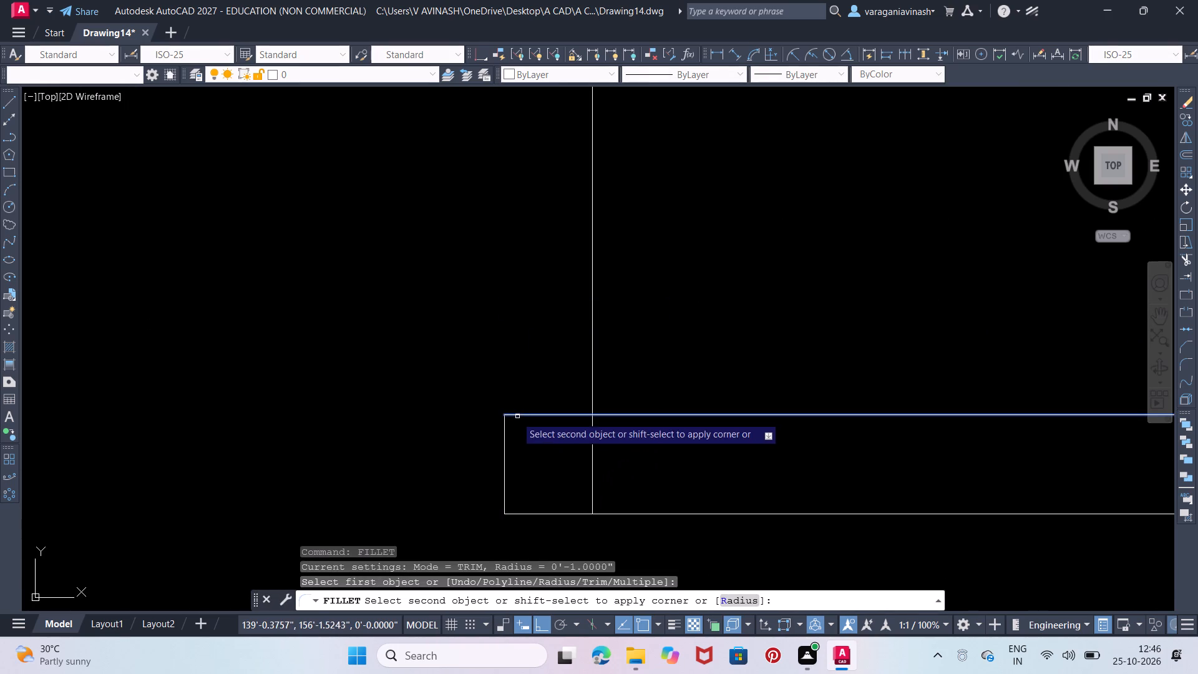
{"action": "left_click", "coordinate": [503, 429]}
{"action": "right_click", "coordinate": [504, 481]}
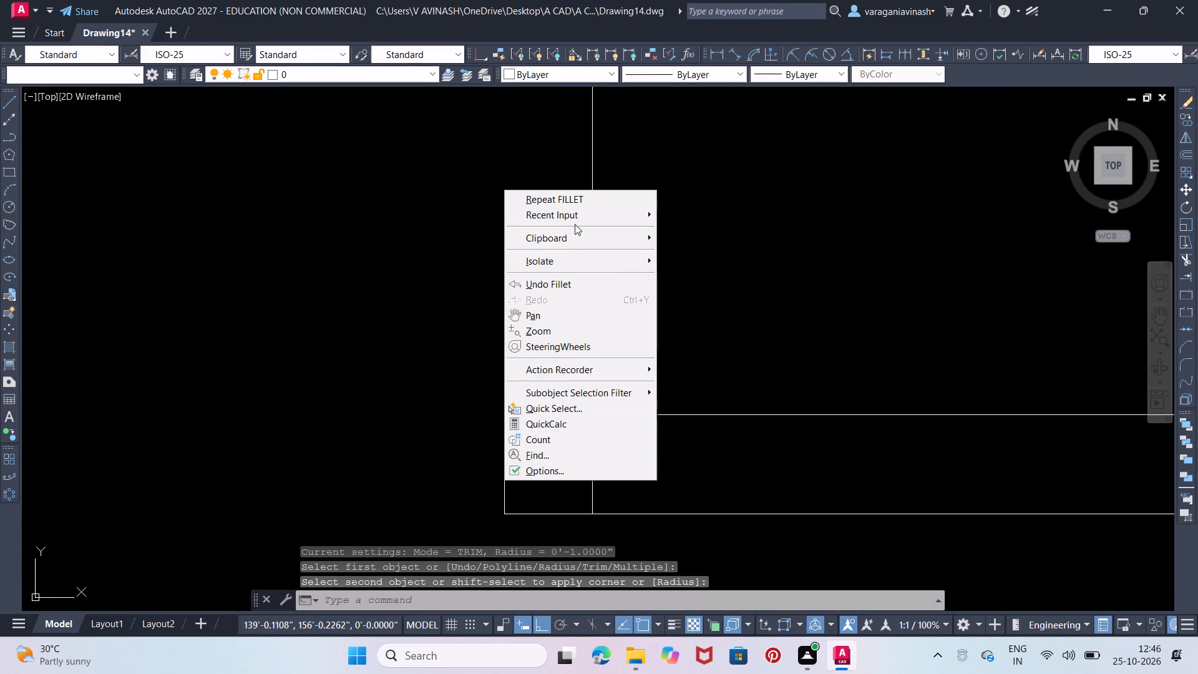
{"action": "left_click", "coordinate": [582, 198]}
{"action": "left_click", "coordinate": [505, 479]}
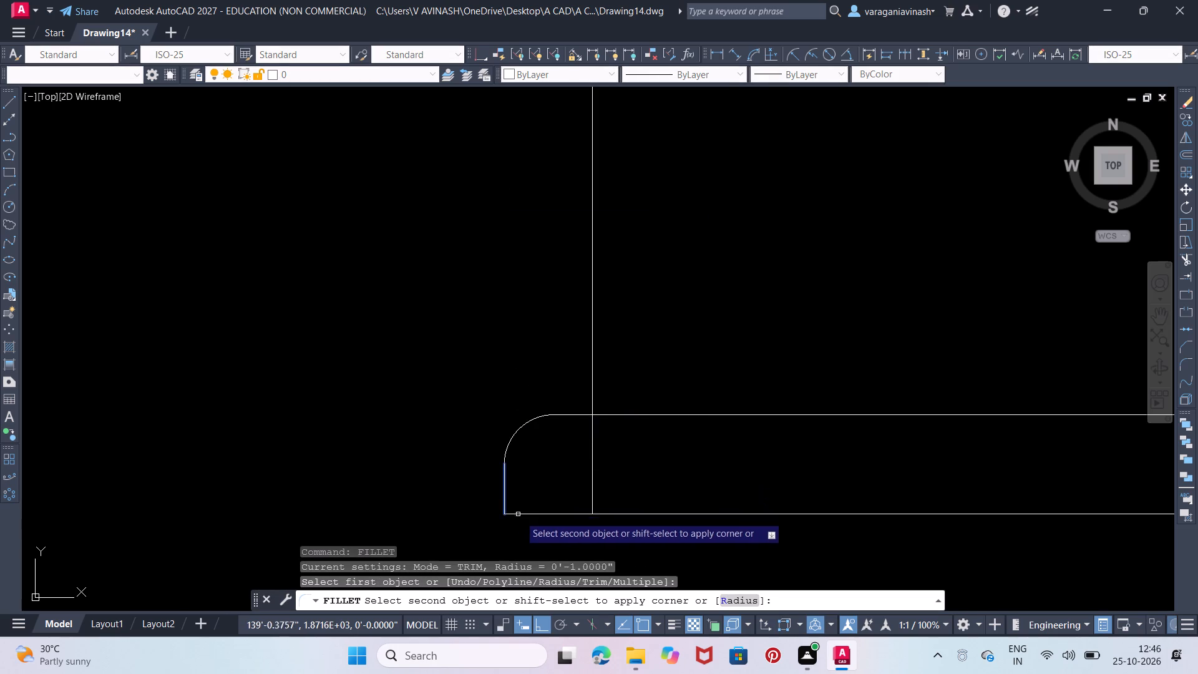
{"action": "left_click", "coordinate": [525, 514]}
Fillet the upper-left corner of the vertical arm's backrest strip with the same 1" radius.
{"action": "scroll", "coordinate": [528, 475], "scroll_direction": "down", "scroll_amount": 3}
{"action": "right_click", "coordinate": [603, 359]}
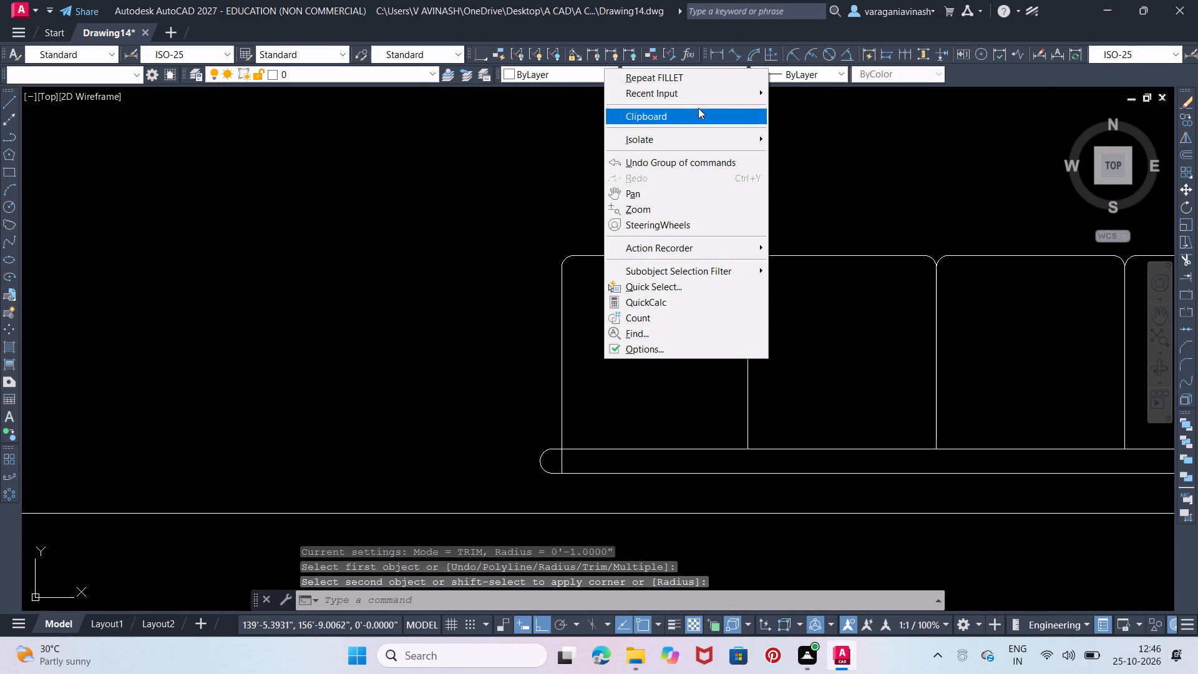
{"action": "left_click", "coordinate": [703, 83]}
{"action": "scroll", "coordinate": [697, 188], "scroll_direction": "down", "scroll_amount": 2}
{"action": "middle_click_drag", "start_coordinate": [884, 213], "coordinate": [716, 407]}
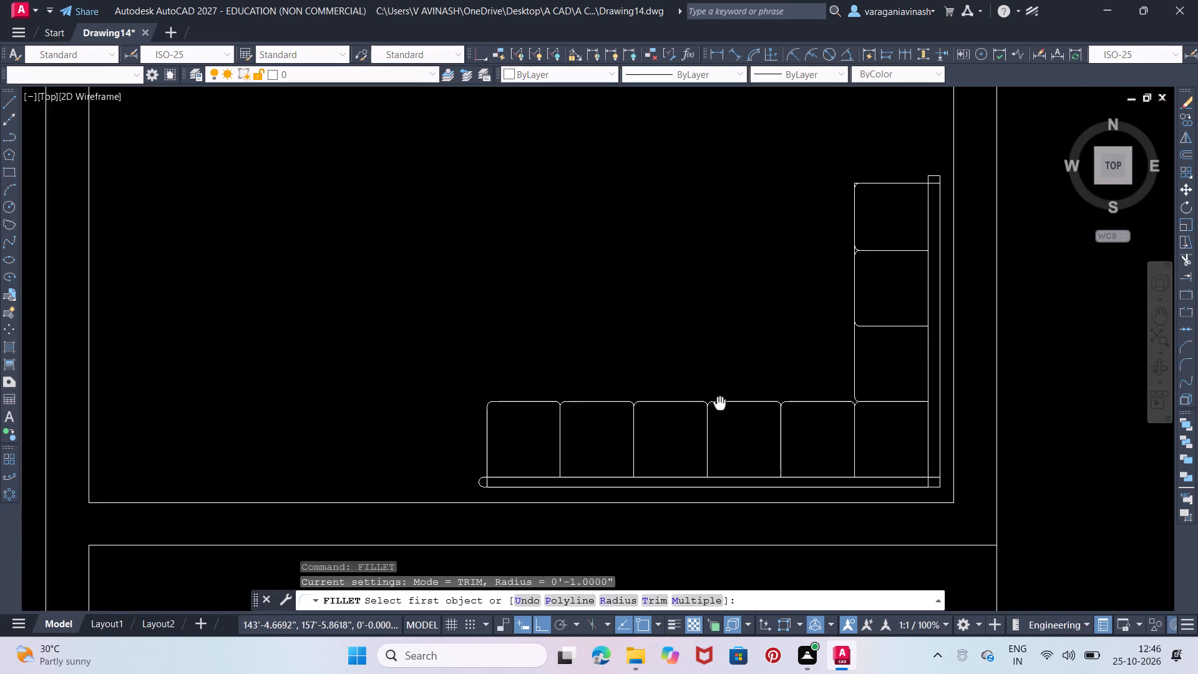
{"action": "middle_click_drag", "start_coordinate": [716, 407], "coordinate": [705, 413]}
{"action": "scroll", "coordinate": [938, 178], "scroll_direction": "down", "scroll_amount": 1}
{"action": "scroll", "coordinate": [907, 179], "scroll_direction": "up", "scroll_amount": 3}
{"action": "scroll", "coordinate": [953, 208], "scroll_direction": "up", "scroll_amount": 2}
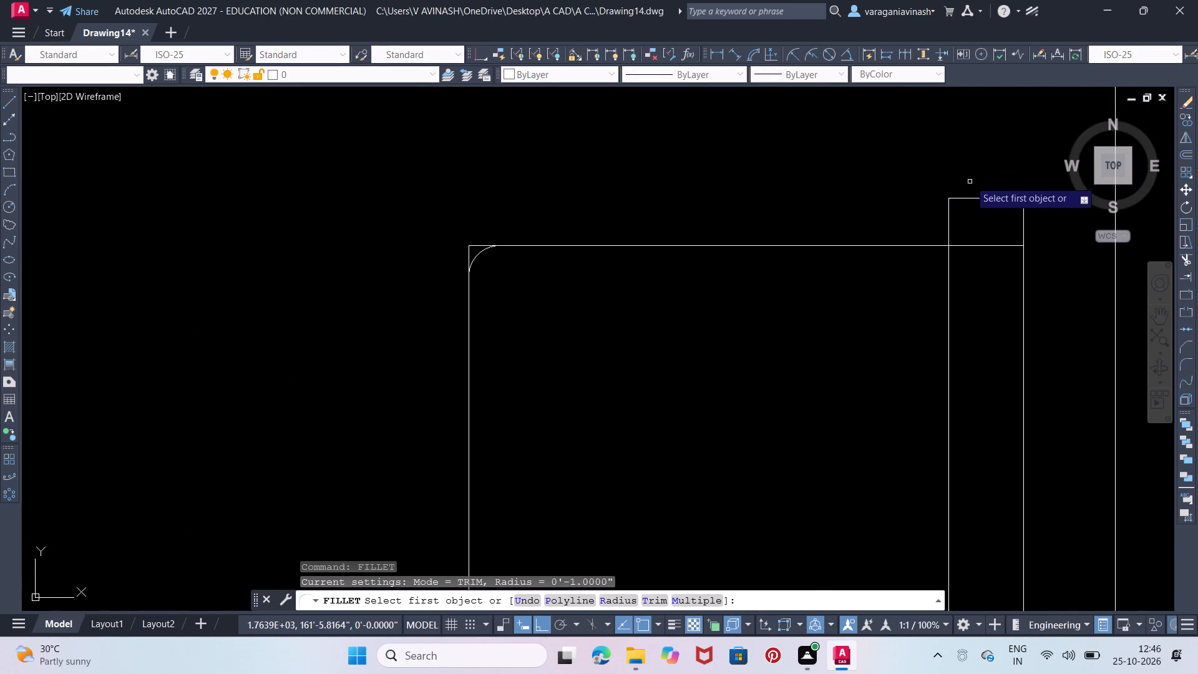
{"action": "left_click", "coordinate": [972, 197]}
{"action": "left_click", "coordinate": [949, 218]}
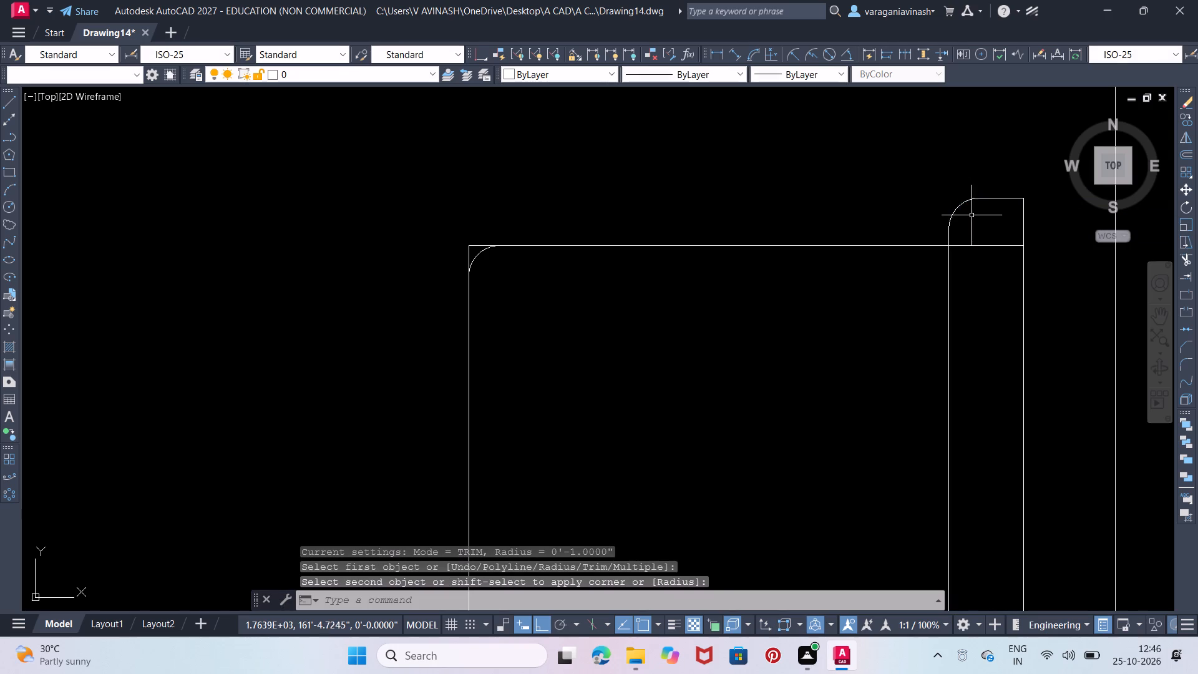
Fillet the upper-right corner of the vertical arm's backrest strip with the same 1" radius.
{"action": "right_click", "coordinate": [998, 197]}
{"action": "left_click", "coordinate": [1013, 207]}
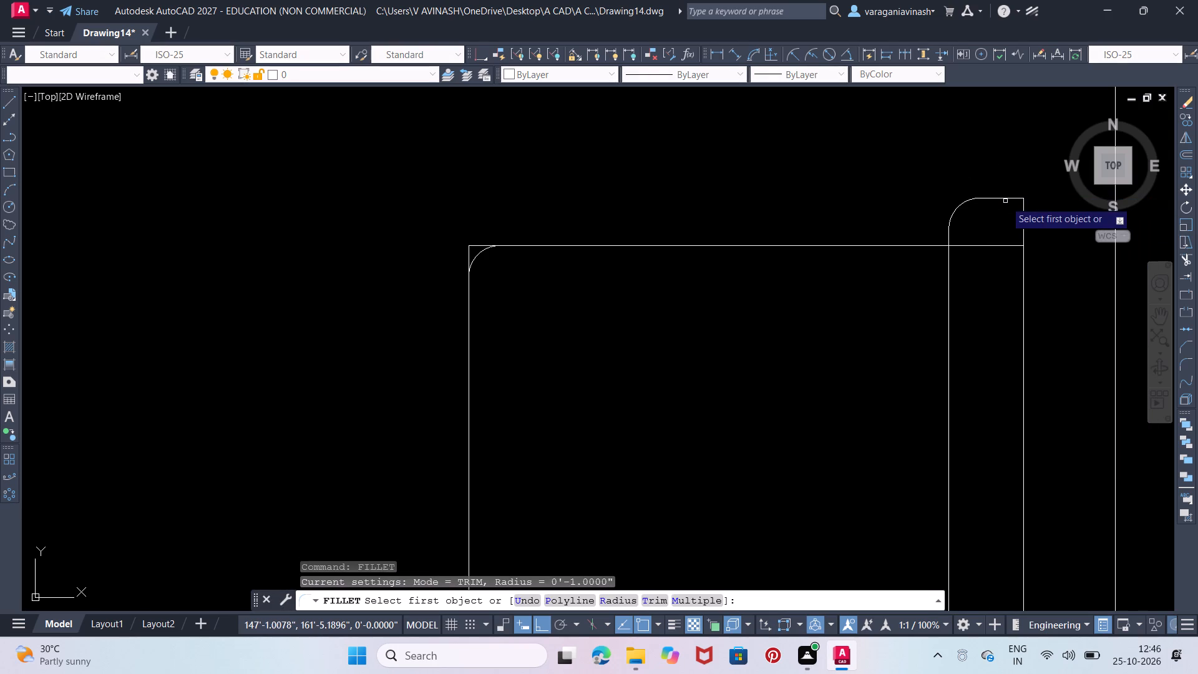
{"action": "left_click", "coordinate": [1001, 199]}
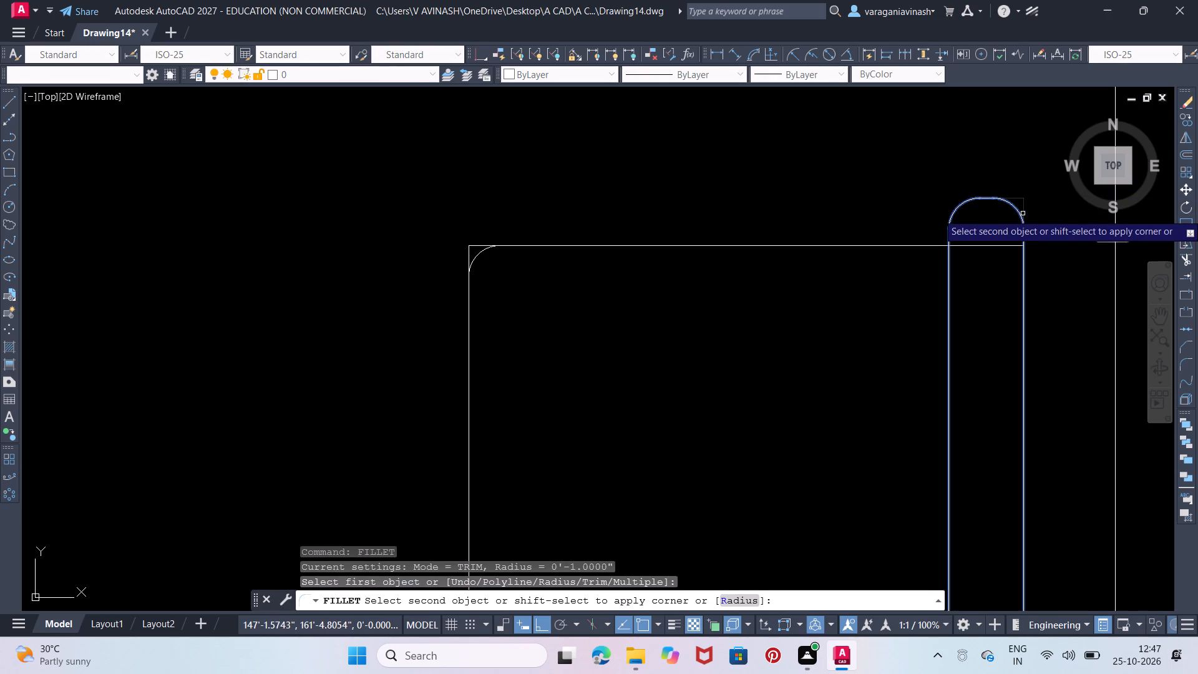
{"action": "left_click", "coordinate": [1025, 215]}
{"action": "key", "text": "Escape"}
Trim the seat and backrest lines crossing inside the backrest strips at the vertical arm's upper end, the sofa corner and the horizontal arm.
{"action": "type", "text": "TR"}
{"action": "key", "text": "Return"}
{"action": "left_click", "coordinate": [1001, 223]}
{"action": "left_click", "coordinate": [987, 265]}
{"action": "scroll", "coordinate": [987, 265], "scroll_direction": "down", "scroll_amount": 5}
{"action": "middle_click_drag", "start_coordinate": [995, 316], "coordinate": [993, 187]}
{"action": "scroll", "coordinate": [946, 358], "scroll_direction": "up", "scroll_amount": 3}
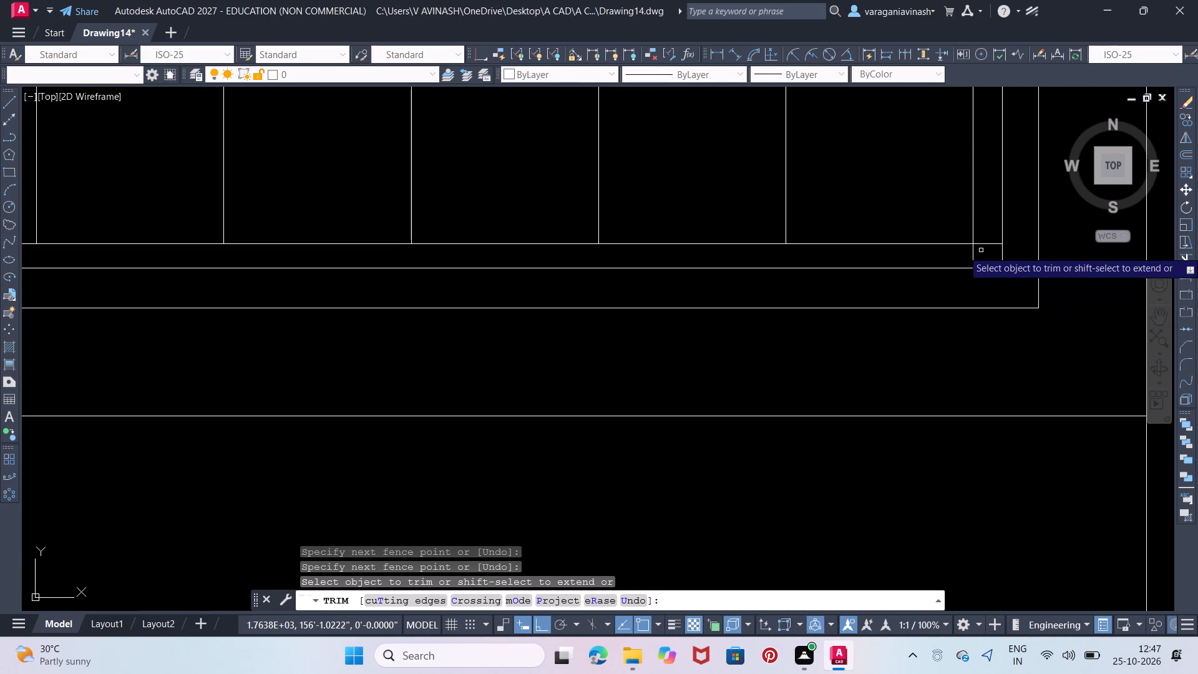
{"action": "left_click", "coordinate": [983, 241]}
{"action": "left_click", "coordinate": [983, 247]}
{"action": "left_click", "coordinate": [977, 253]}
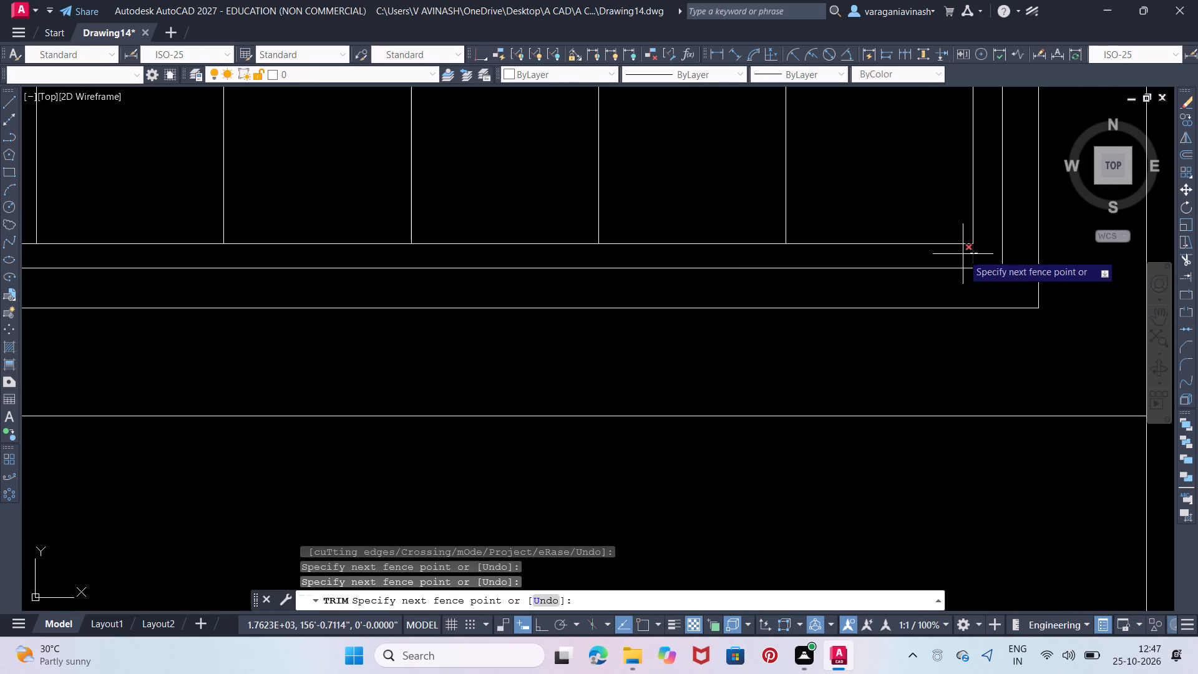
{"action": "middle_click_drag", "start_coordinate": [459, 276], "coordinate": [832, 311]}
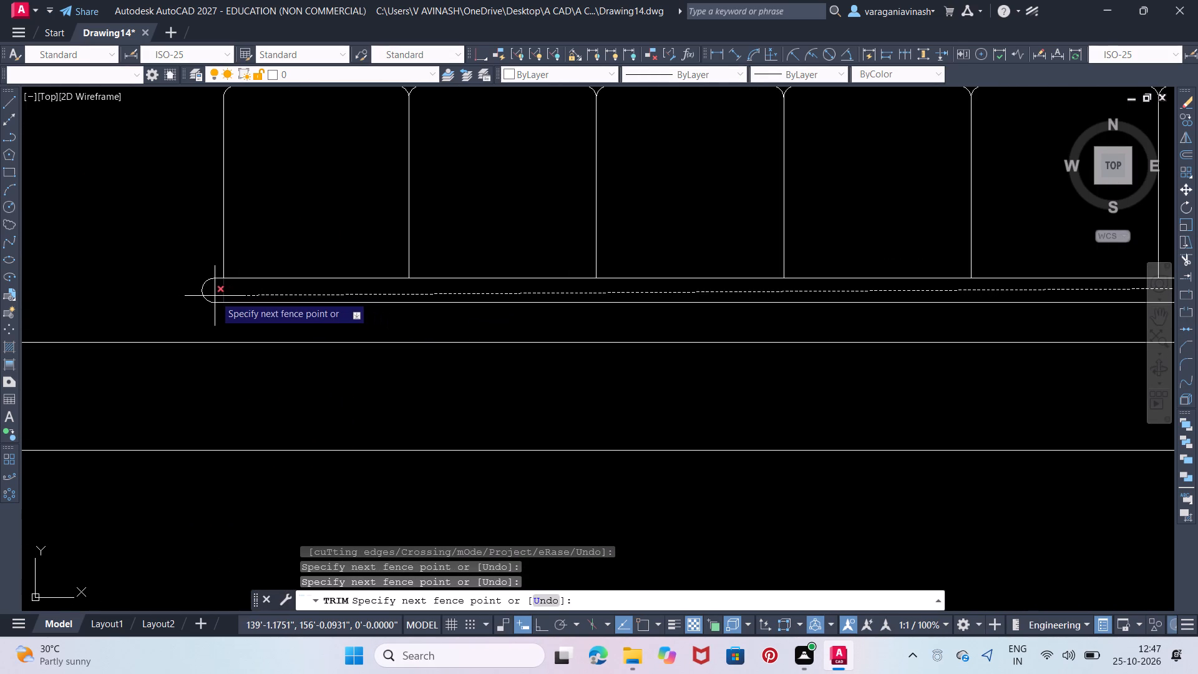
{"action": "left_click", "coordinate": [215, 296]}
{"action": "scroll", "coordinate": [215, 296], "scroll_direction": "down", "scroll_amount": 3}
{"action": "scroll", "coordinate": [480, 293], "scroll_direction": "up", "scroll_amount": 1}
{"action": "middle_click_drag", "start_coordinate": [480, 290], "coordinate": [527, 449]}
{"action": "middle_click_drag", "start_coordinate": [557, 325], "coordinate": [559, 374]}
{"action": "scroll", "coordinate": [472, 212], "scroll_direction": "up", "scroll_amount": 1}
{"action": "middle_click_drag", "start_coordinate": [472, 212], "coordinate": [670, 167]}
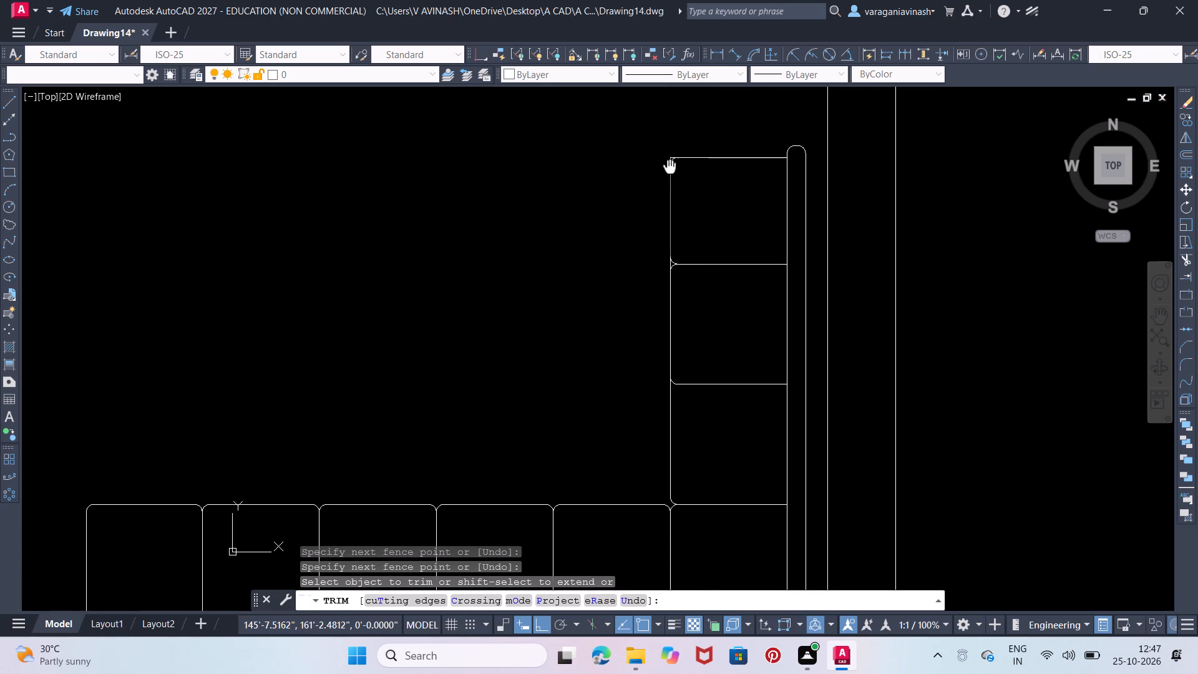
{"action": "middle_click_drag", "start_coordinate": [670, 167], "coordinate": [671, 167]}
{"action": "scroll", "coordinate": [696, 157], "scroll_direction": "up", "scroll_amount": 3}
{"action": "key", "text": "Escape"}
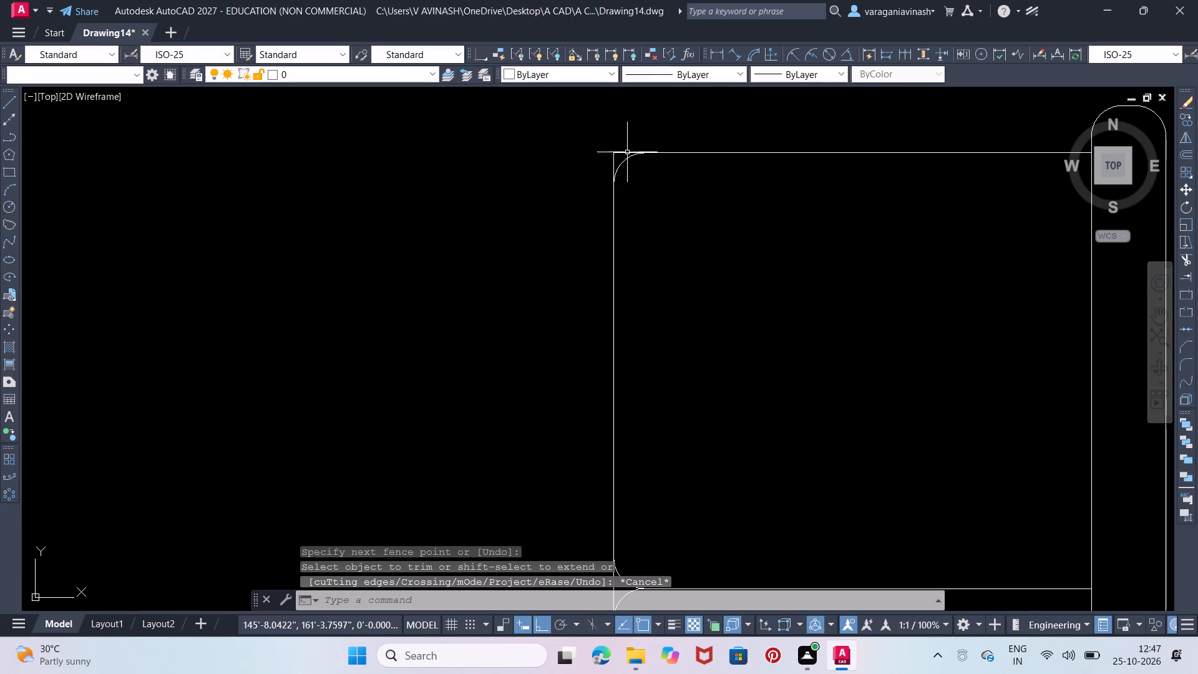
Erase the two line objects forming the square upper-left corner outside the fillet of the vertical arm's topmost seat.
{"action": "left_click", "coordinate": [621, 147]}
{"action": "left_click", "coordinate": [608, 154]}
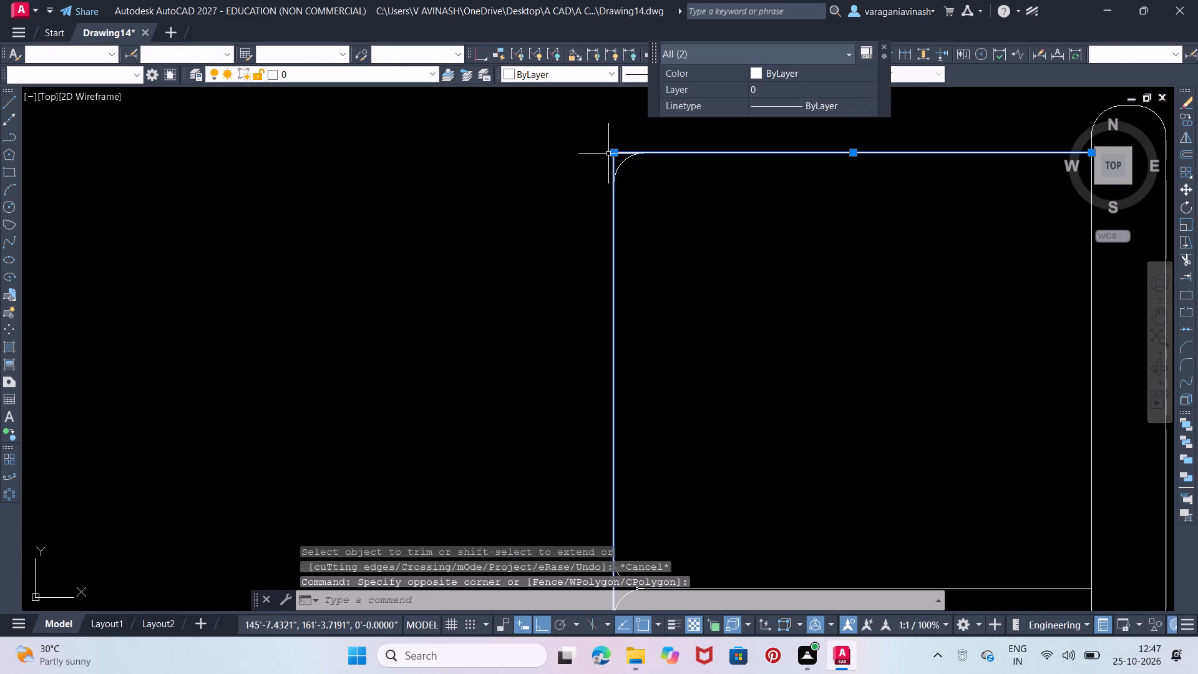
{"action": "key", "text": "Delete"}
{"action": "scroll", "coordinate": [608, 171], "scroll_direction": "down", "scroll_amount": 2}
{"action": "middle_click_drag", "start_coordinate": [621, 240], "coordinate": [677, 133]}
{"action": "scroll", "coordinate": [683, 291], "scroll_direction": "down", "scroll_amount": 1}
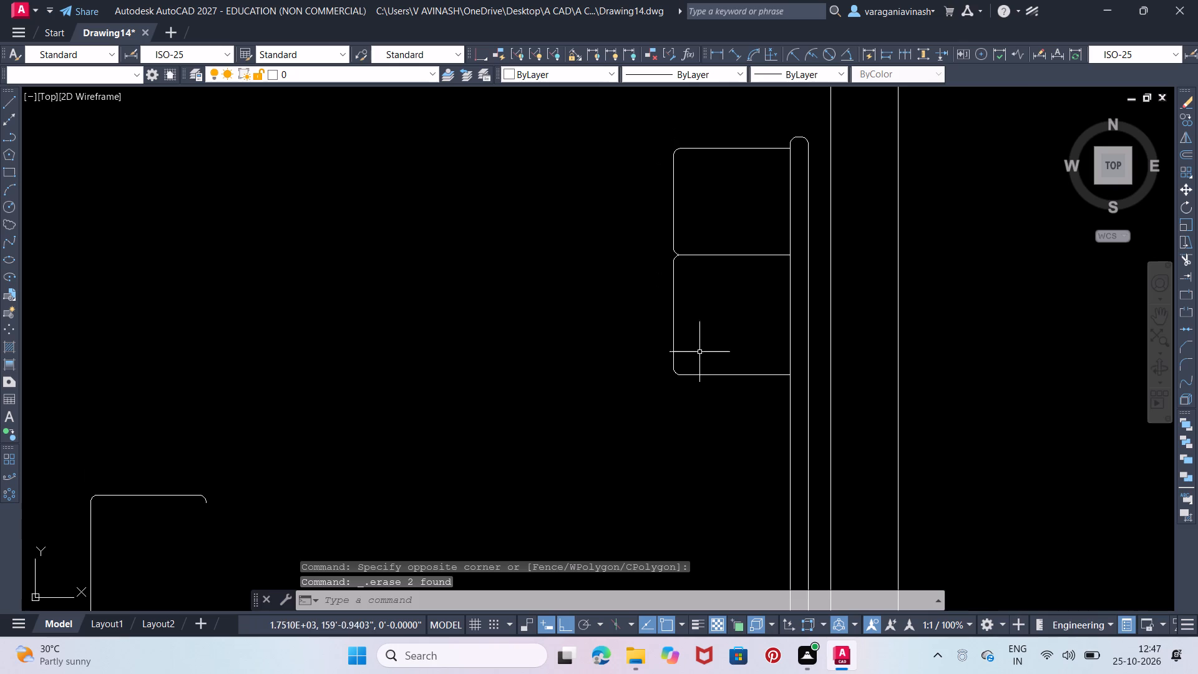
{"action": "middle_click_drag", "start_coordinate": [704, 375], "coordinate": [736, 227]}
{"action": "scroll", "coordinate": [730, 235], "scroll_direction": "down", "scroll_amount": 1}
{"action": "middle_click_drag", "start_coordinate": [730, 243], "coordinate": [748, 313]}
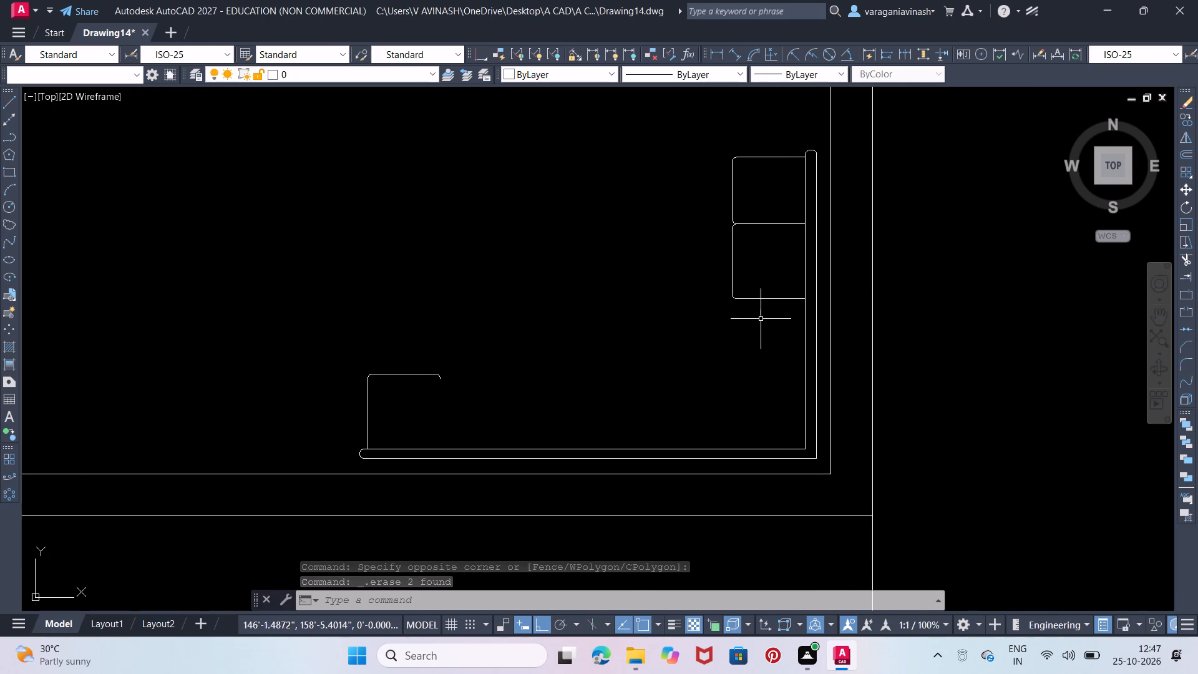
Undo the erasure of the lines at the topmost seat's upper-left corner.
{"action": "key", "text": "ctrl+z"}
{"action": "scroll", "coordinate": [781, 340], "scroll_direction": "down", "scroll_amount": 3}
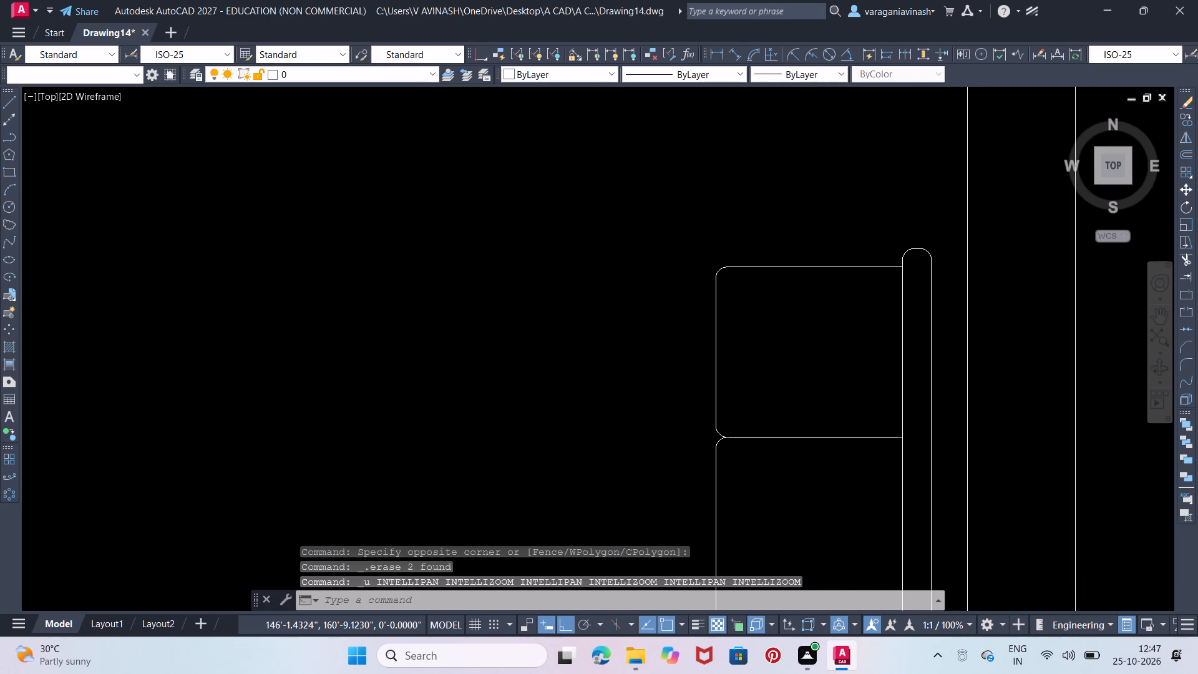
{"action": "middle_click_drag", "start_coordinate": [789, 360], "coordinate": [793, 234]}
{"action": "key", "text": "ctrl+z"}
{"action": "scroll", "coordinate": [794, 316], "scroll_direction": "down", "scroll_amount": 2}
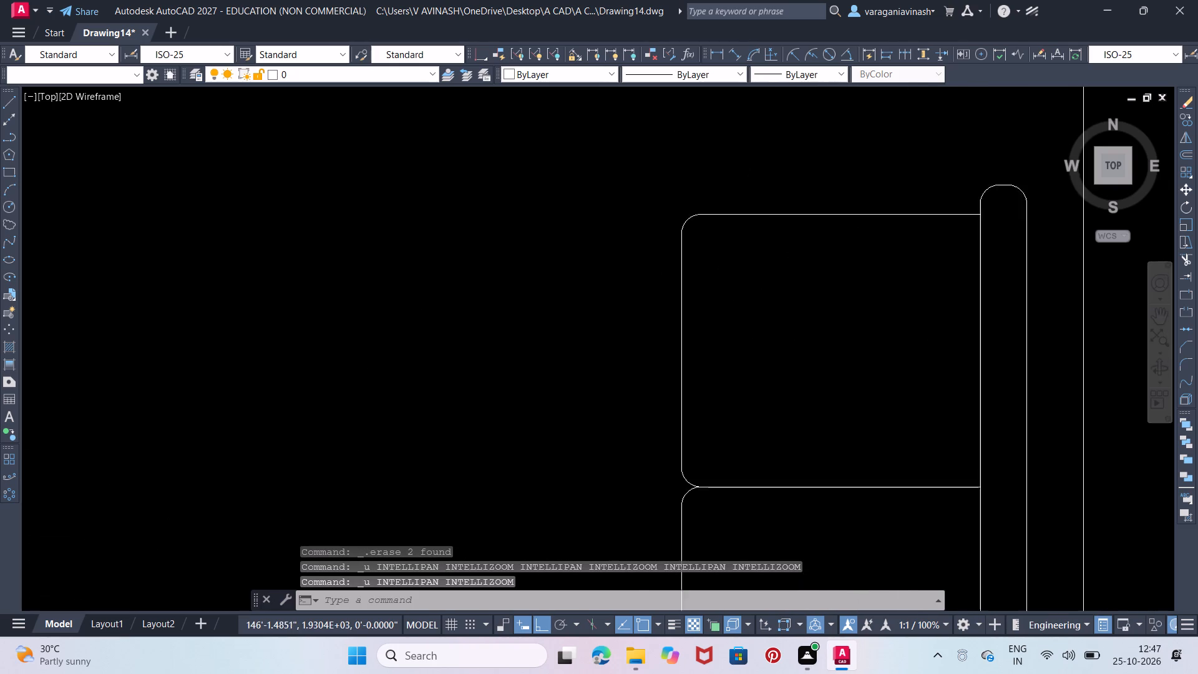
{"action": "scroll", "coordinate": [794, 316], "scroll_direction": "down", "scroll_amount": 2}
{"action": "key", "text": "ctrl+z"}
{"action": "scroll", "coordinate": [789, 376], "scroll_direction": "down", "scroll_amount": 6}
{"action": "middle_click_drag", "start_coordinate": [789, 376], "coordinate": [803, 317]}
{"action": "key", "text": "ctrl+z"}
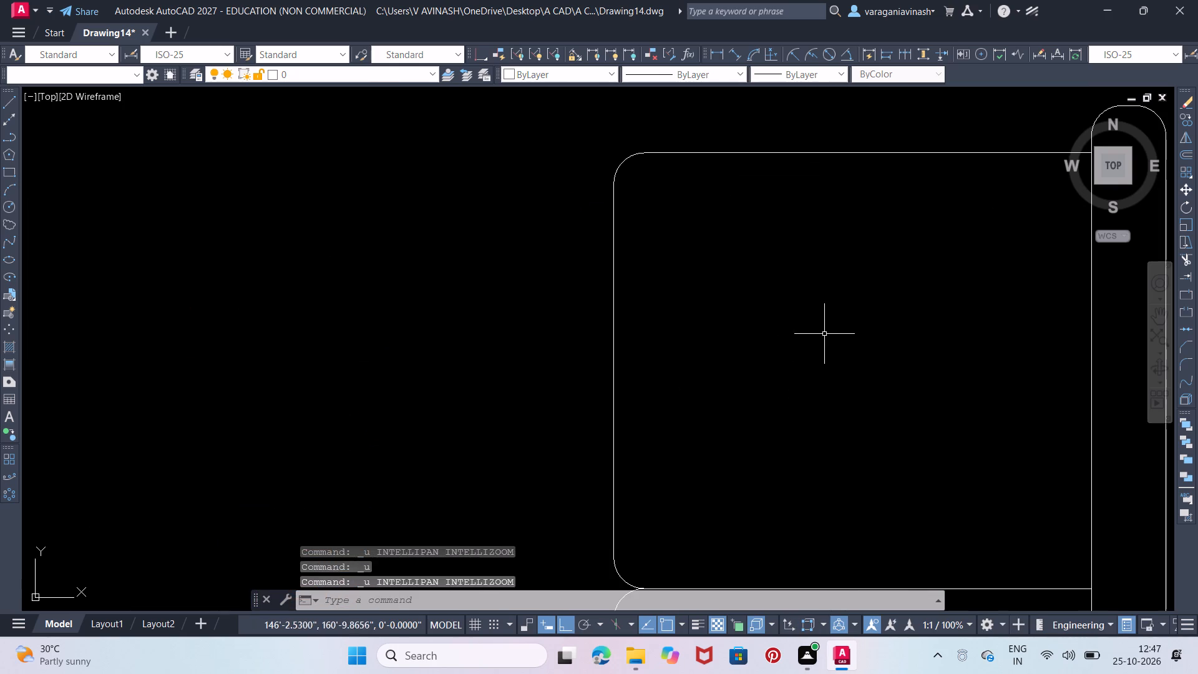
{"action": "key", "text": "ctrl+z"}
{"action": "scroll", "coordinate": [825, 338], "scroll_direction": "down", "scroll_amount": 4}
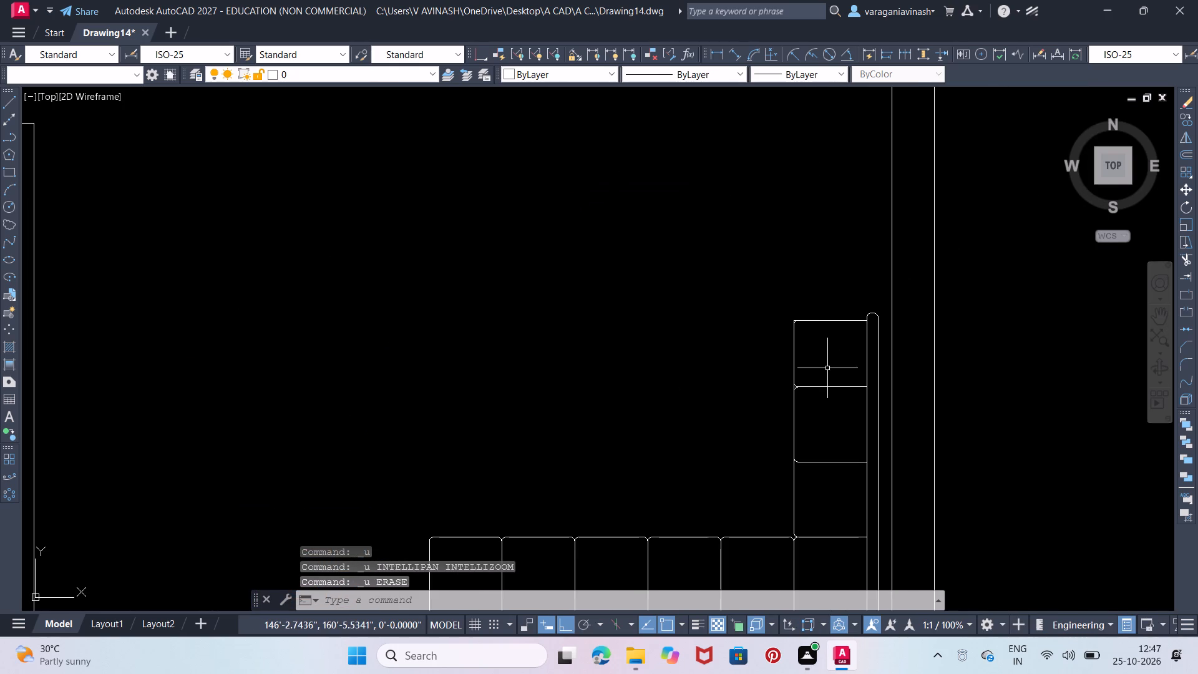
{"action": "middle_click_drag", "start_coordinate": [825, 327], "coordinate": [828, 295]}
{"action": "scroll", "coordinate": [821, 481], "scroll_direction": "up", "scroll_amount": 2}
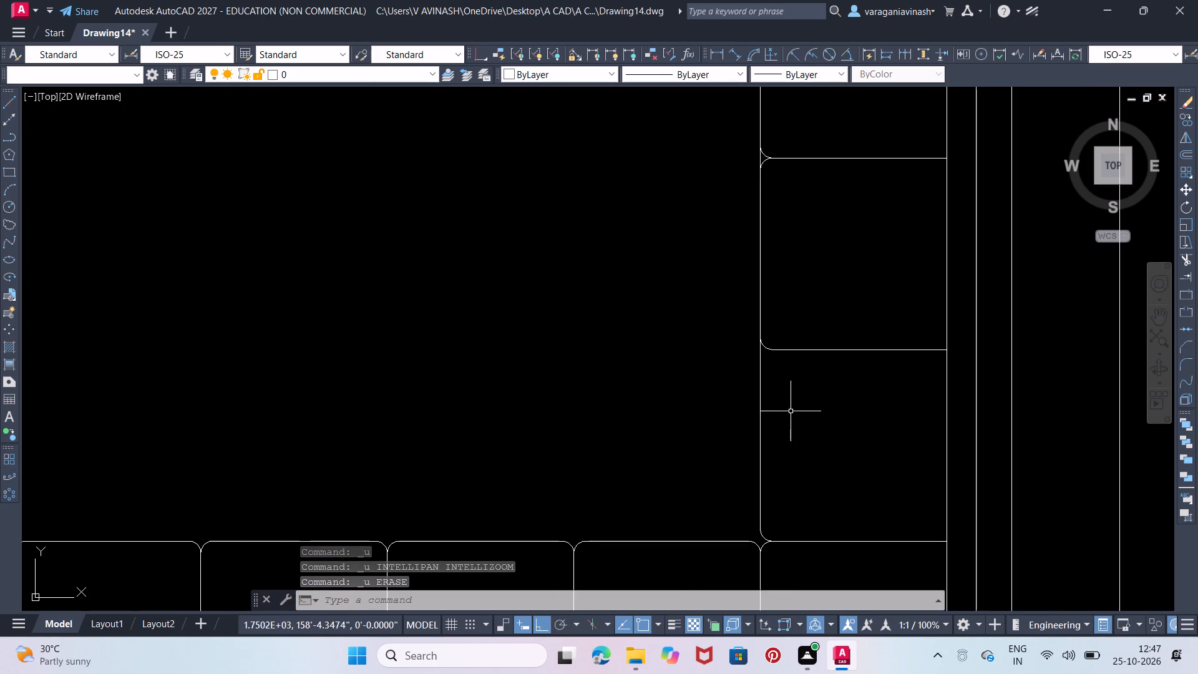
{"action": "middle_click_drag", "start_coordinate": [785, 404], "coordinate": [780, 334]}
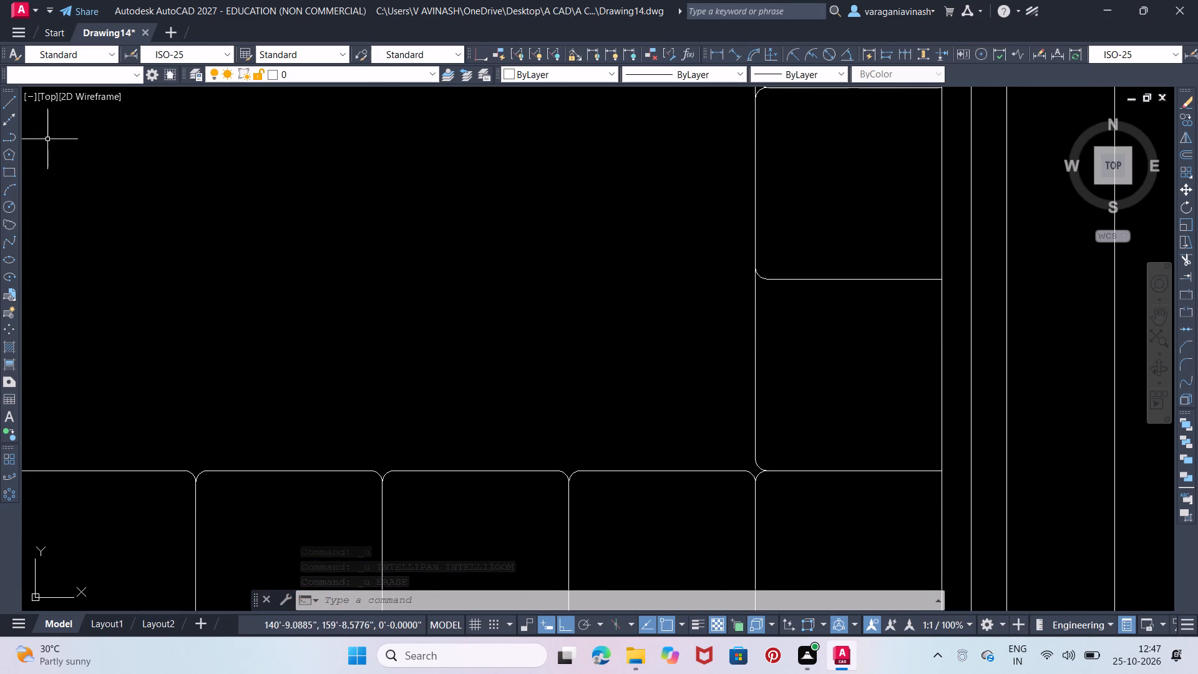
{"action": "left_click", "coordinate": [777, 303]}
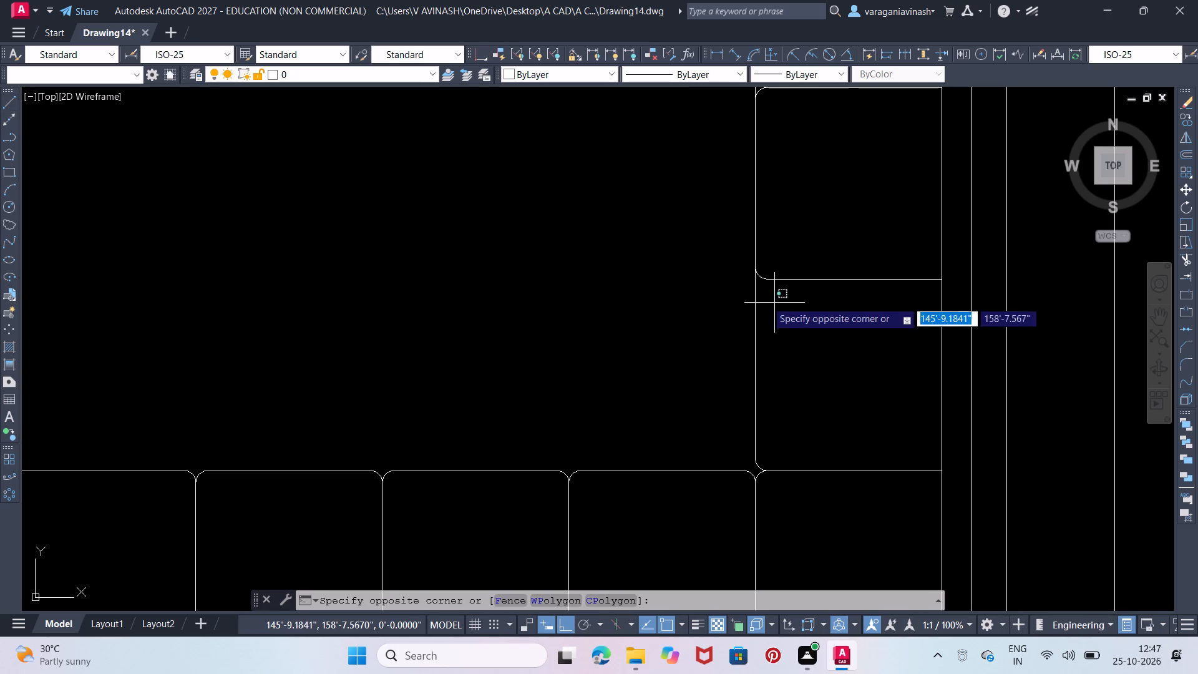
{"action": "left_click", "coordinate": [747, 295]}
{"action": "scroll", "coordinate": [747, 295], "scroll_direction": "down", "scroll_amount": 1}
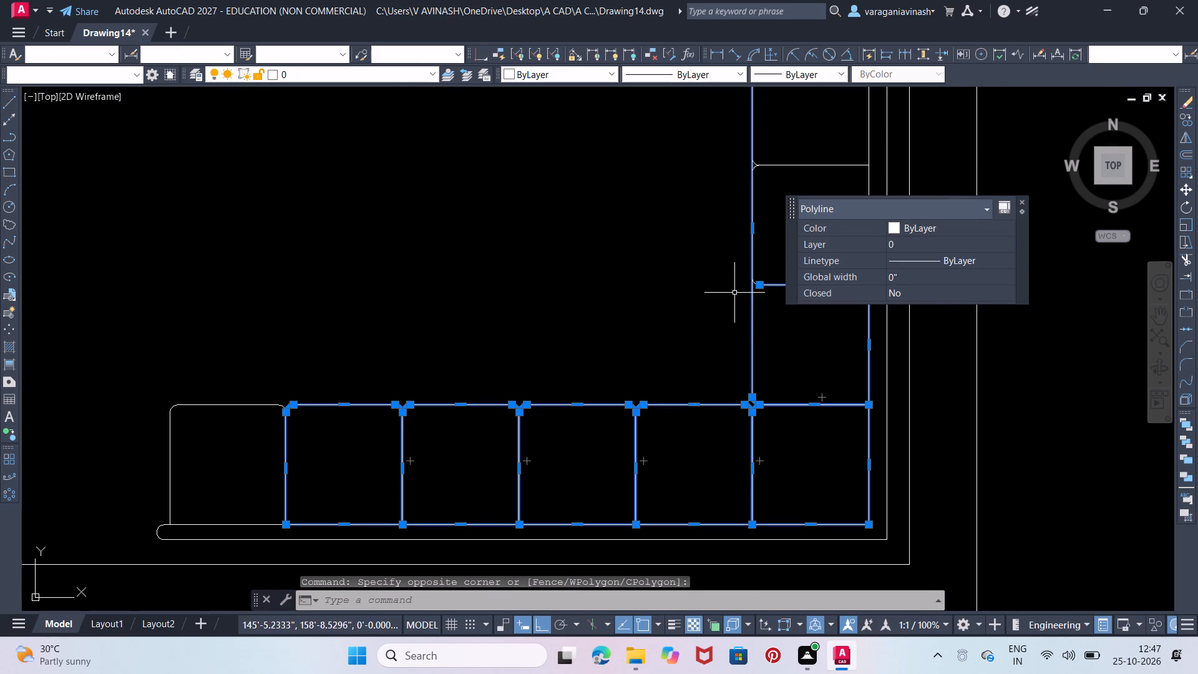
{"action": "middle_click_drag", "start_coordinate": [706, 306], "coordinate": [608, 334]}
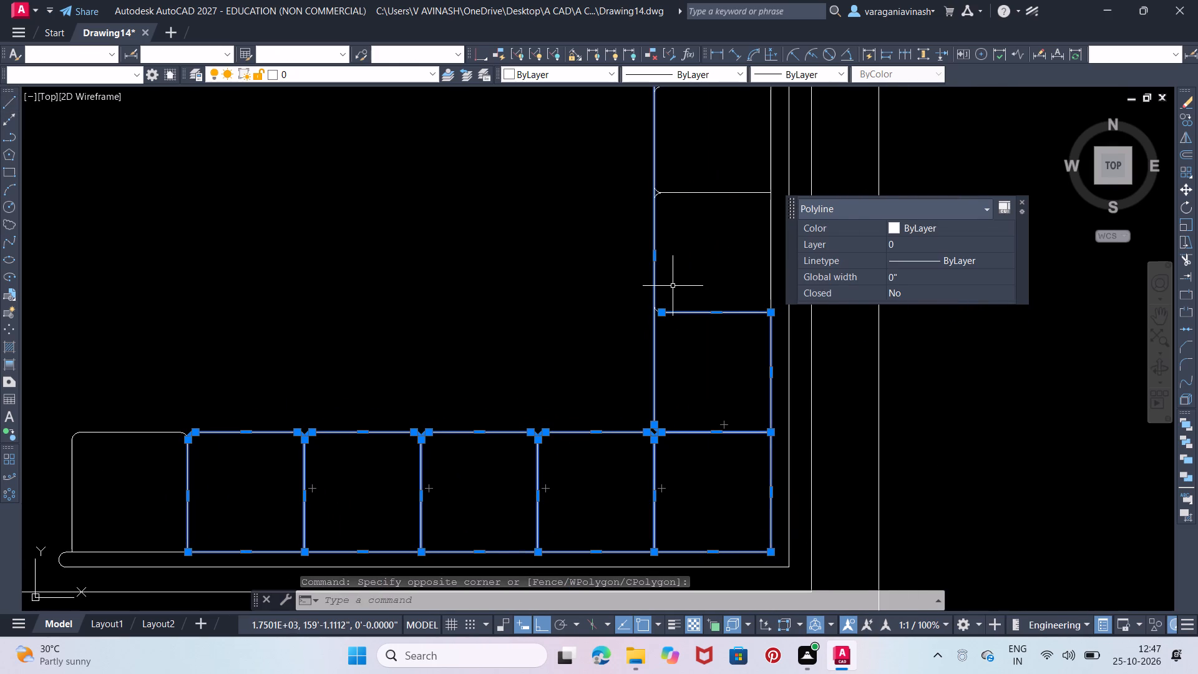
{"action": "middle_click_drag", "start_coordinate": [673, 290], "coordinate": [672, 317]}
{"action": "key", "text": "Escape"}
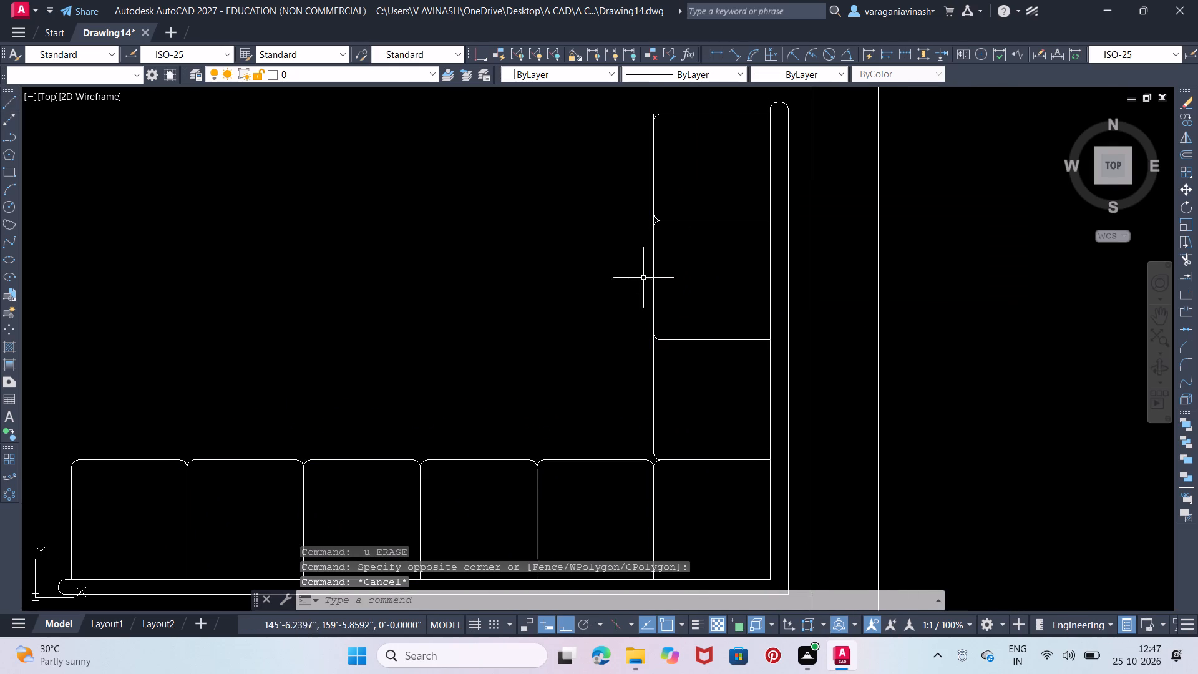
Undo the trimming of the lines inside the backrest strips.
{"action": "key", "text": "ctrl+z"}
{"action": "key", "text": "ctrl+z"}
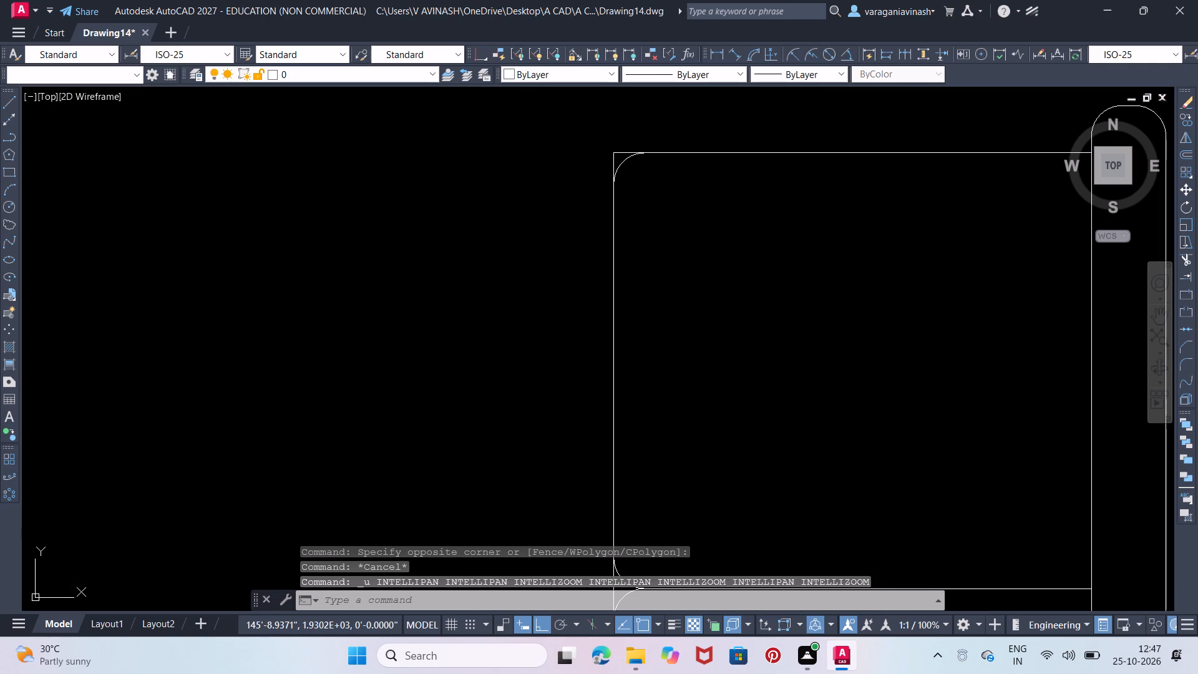
Draw a short horizontal line along the vertical arm's second seat's lower edge, ending at its square lower-left corner beyond the fillet.
{"action": "scroll", "coordinate": [655, 324], "scroll_direction": "down", "scroll_amount": 3}
{"action": "middle_click_drag", "start_coordinate": [686, 349], "coordinate": [744, 196]}
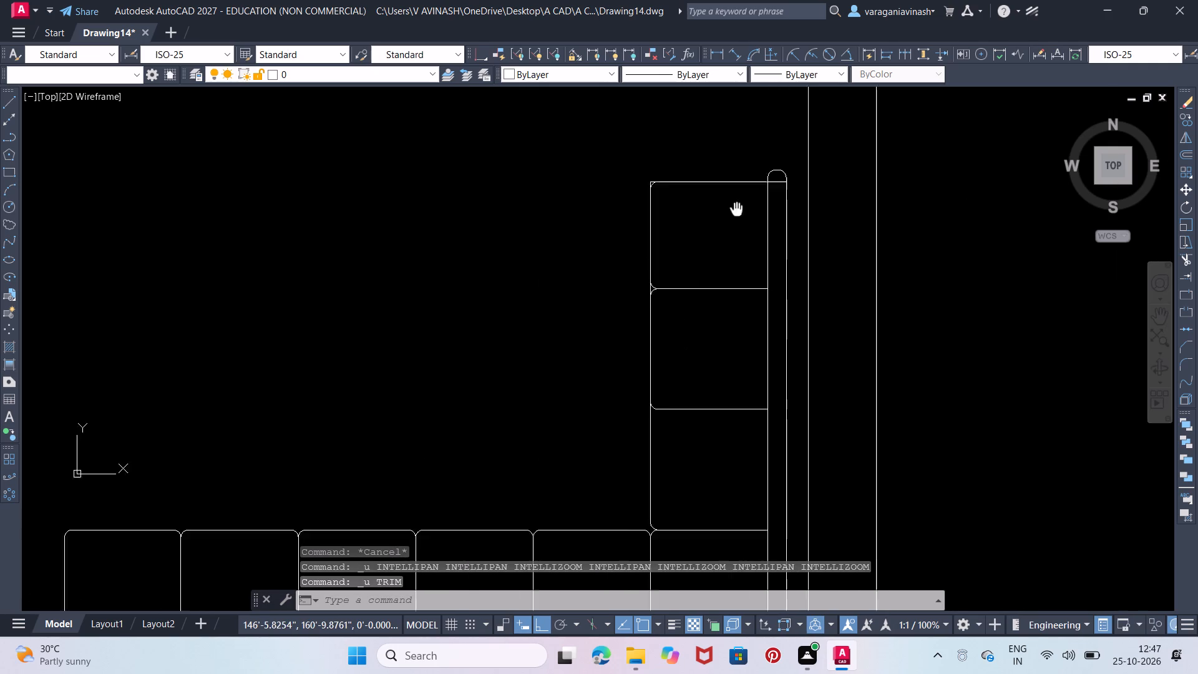
{"action": "middle_click_drag", "start_coordinate": [744, 196], "coordinate": [745, 196]}
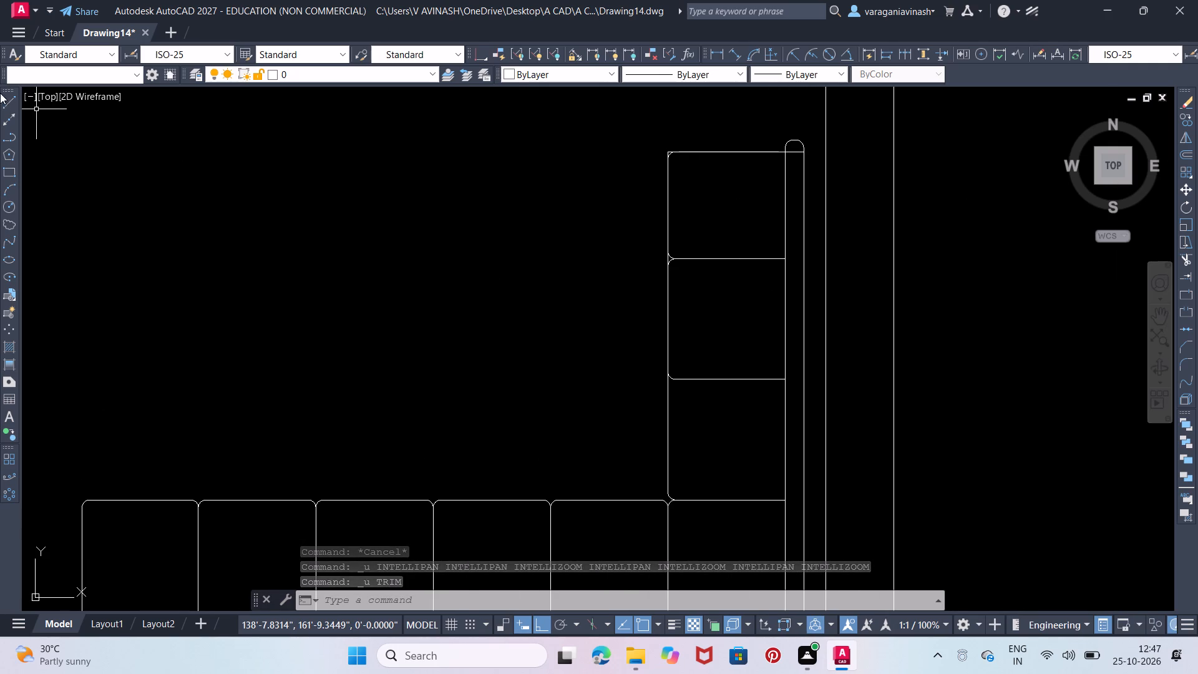
{"action": "left_click", "coordinate": [6, 103]}
{"action": "scroll", "coordinate": [654, 380], "scroll_direction": "up", "scroll_amount": 3}
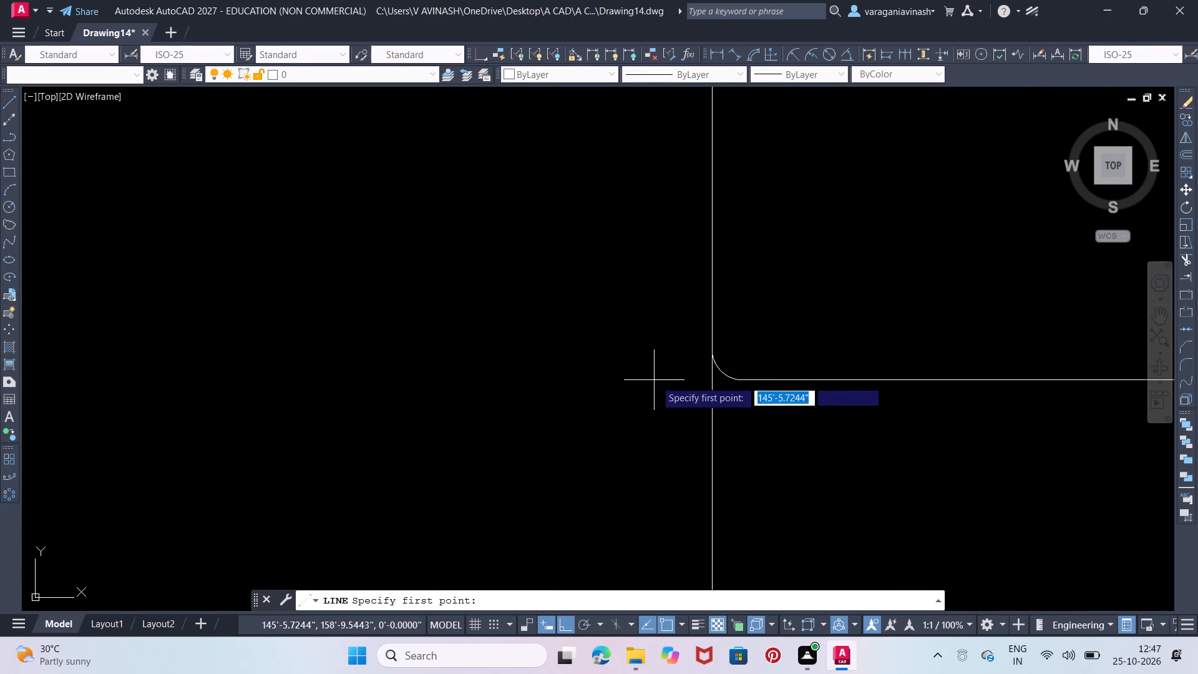
{"action": "scroll", "coordinate": [704, 360], "scroll_direction": "up", "scroll_amount": 2}
{"action": "left_click", "coordinate": [849, 409]}
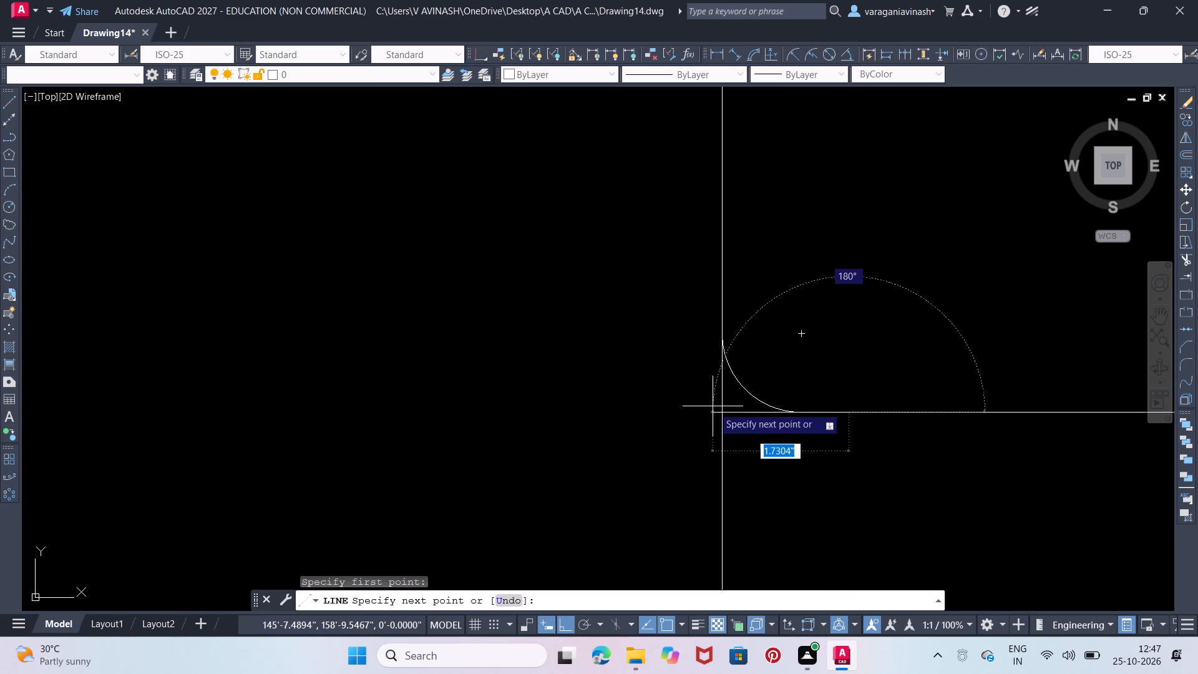
{"action": "left_click", "coordinate": [723, 414]}
{"action": "key", "text": "Escape"}
{"action": "key", "text": "Escape"}
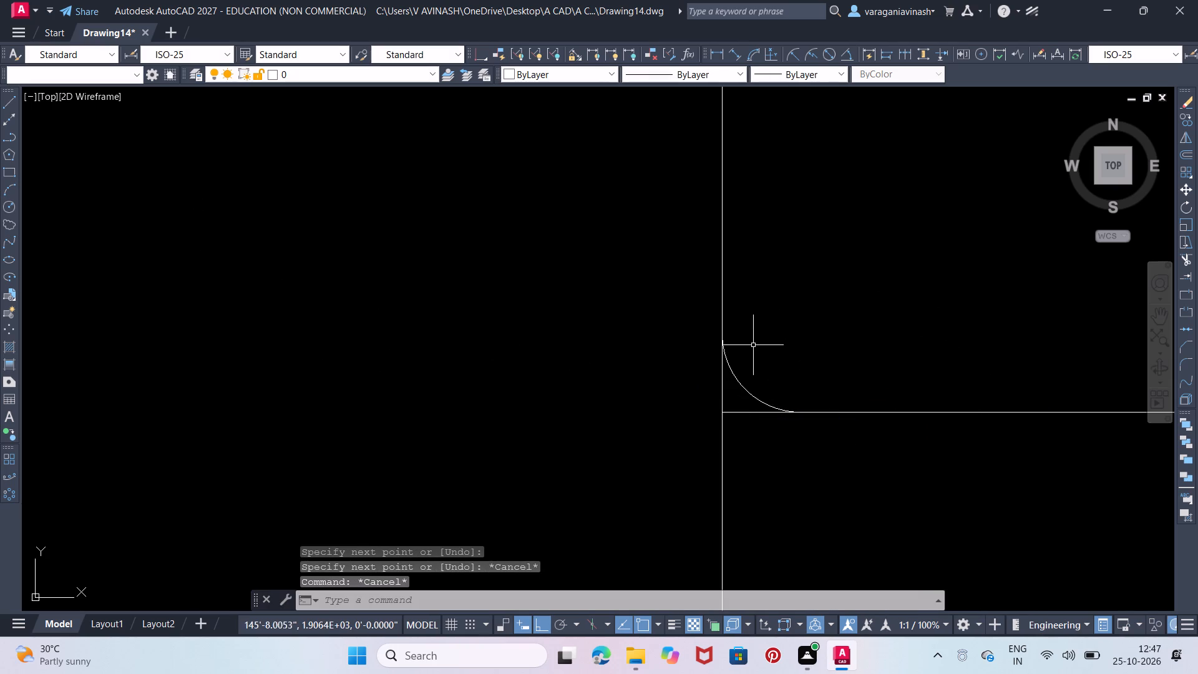
Explode the two seat polylines that meet at the second seat's lower-left corner.
{"action": "left_click", "coordinate": [799, 331]}
{"action": "left_click", "coordinate": [605, 330]}
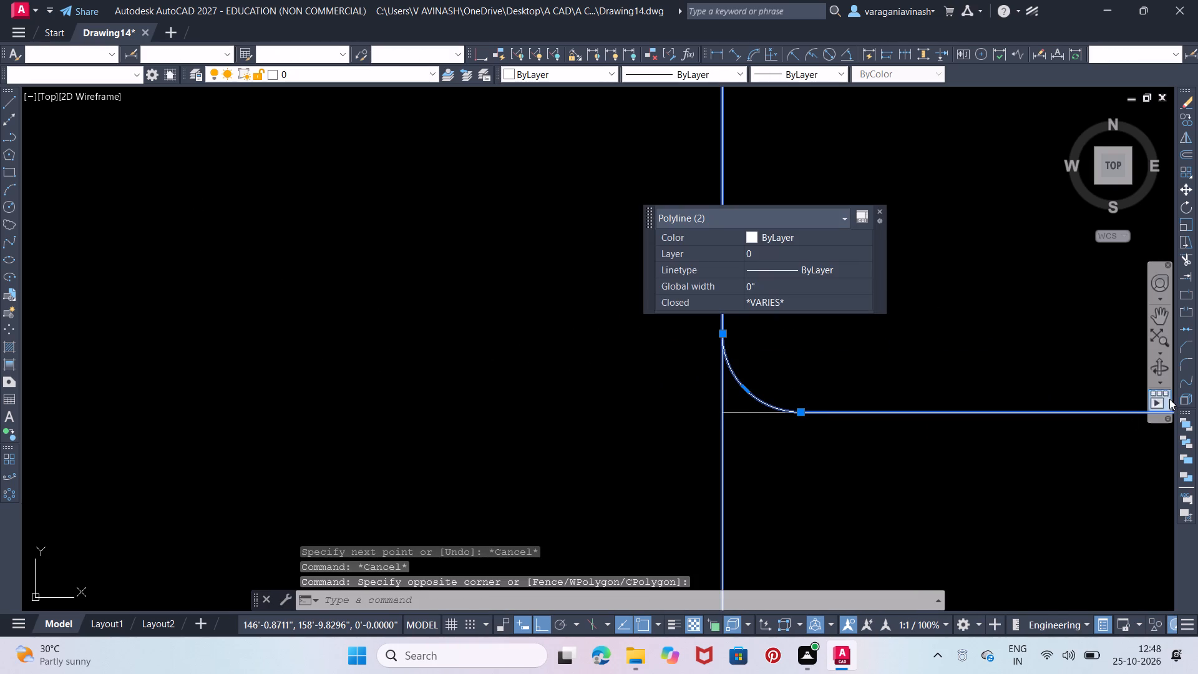
{"action": "left_click", "coordinate": [1186, 399]}
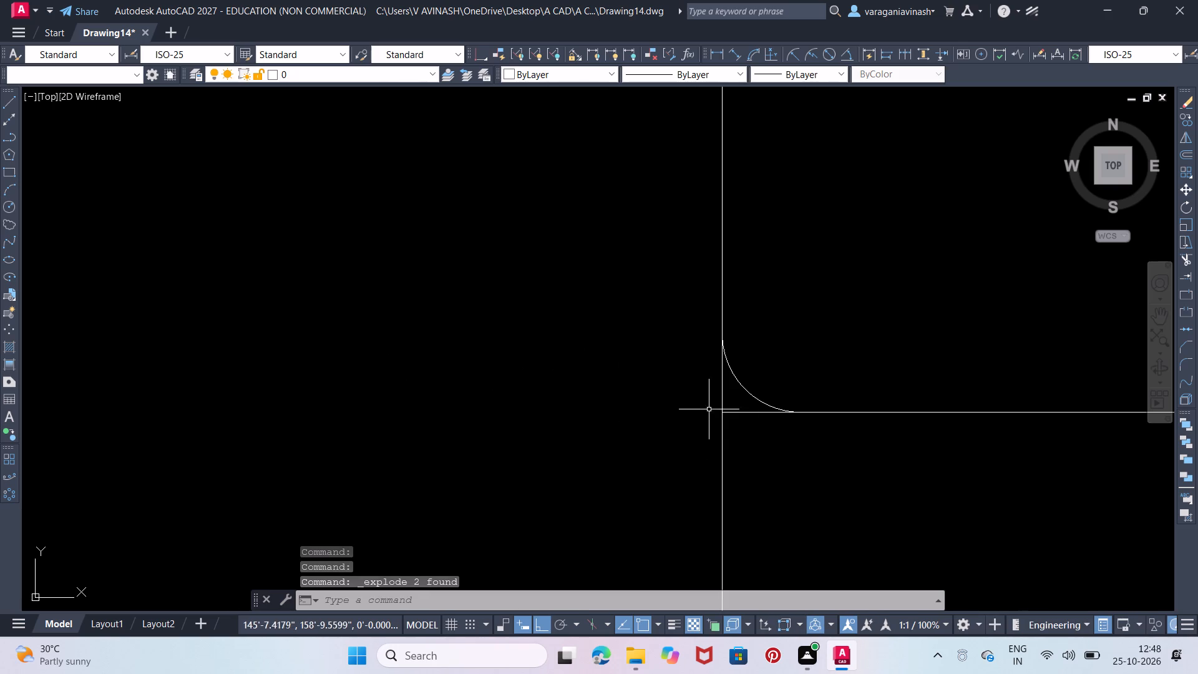
{"action": "left_click", "coordinate": [723, 401]}
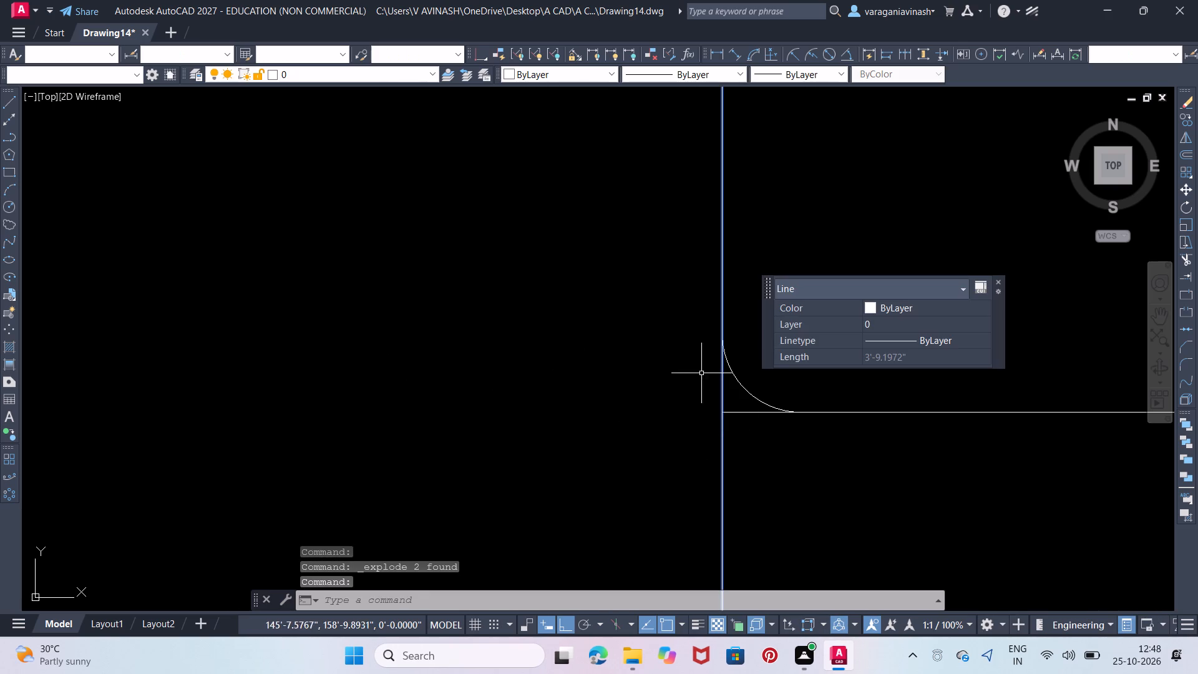
{"action": "key", "text": "Escape"}
Draw a short vertical line down from that corner along the third seat's side edge.
{"action": "left_click", "coordinate": [10, 105]}
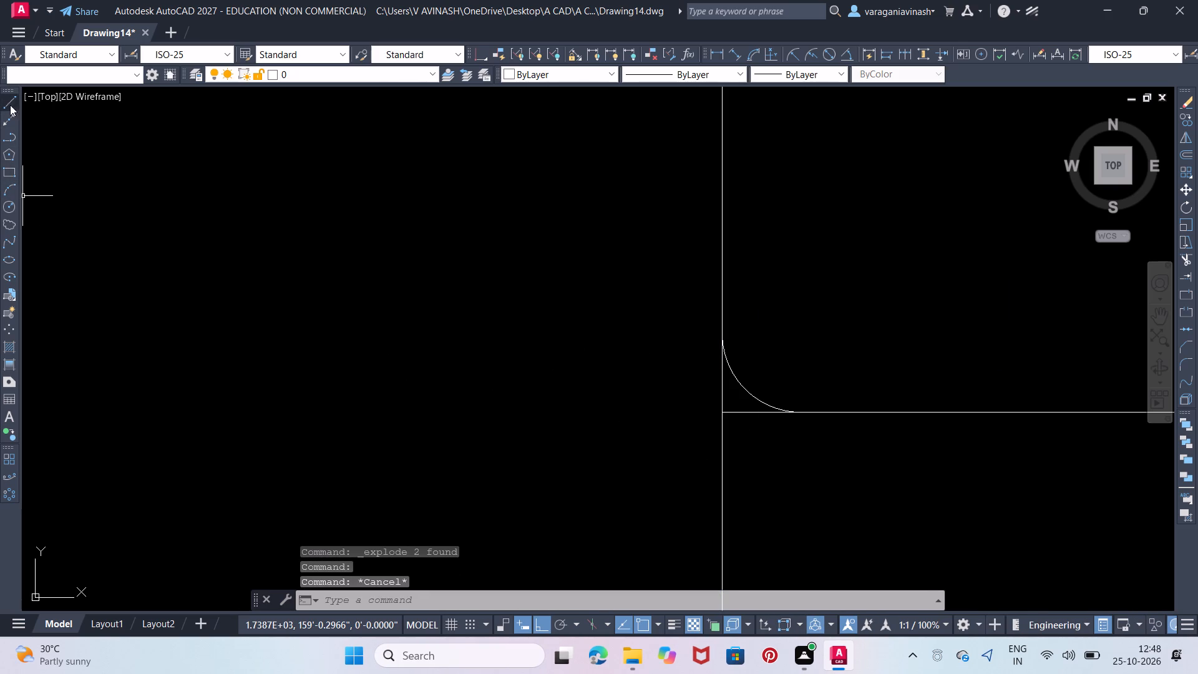
{"action": "scroll", "coordinate": [615, 385], "scroll_direction": "down", "scroll_amount": 1}
{"action": "left_click", "coordinate": [681, 406]}
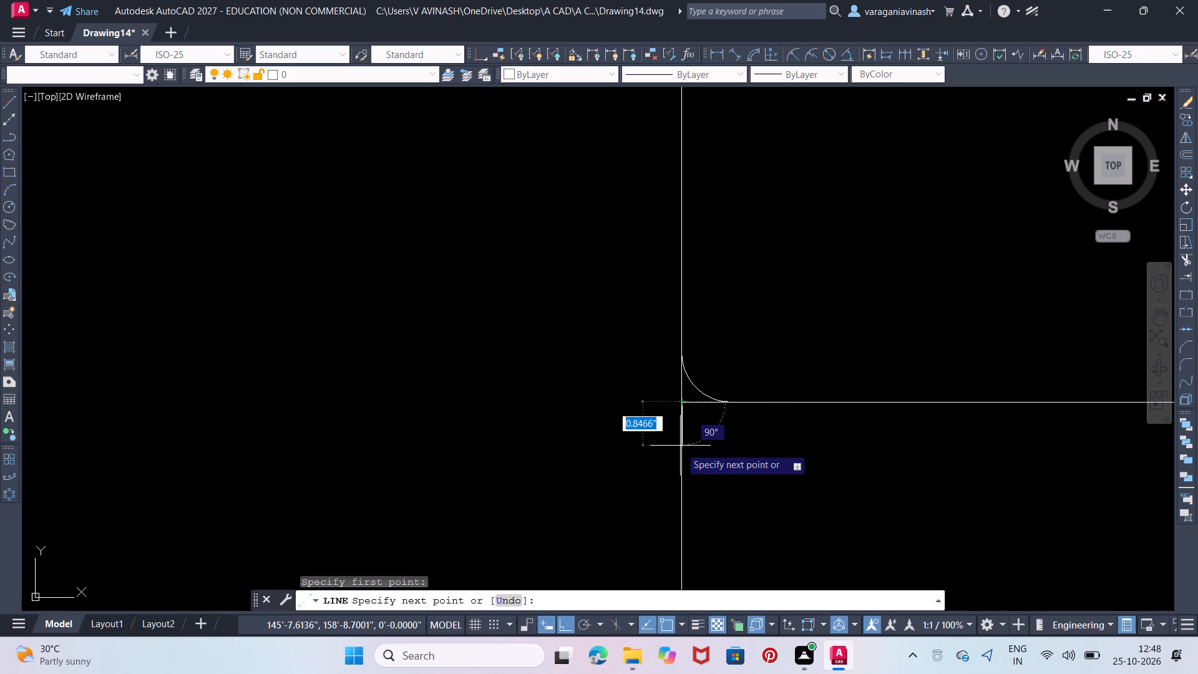
{"action": "left_click", "coordinate": [681, 467]}
{"action": "key", "text": "Escape"}
{"action": "key", "text": "Escape"}
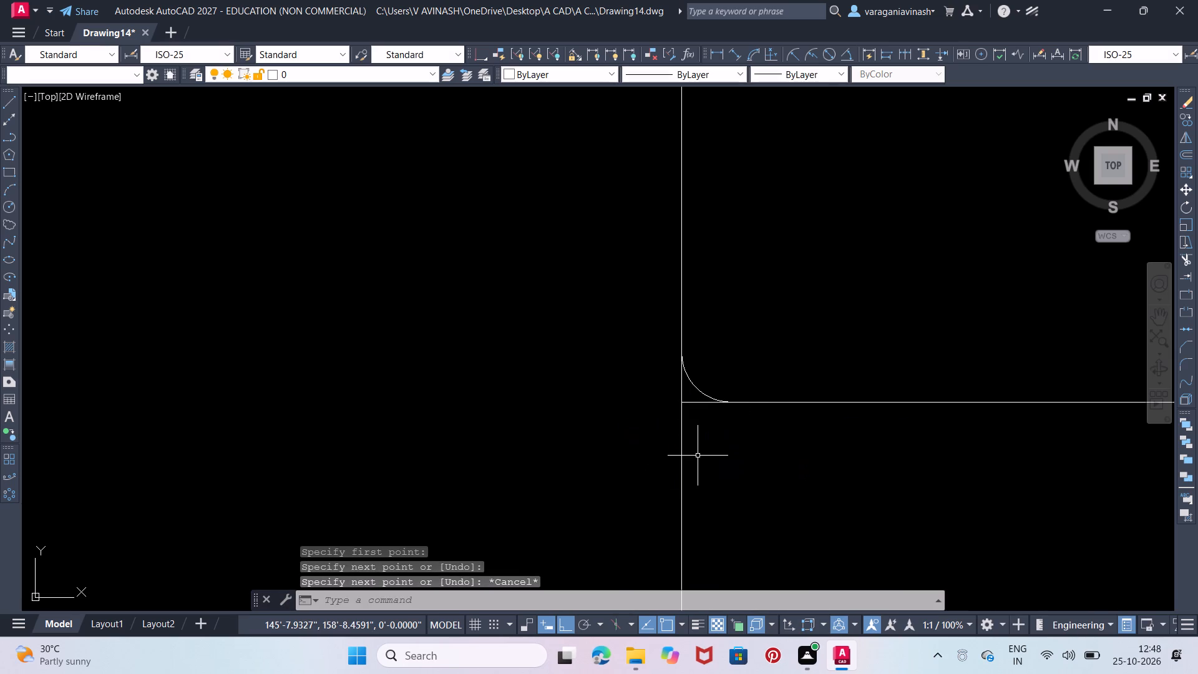
Fillet the third seat's upper-left corner on the sofa's vertical arm with a 1" radius.
{"action": "type", "text": "FI"}
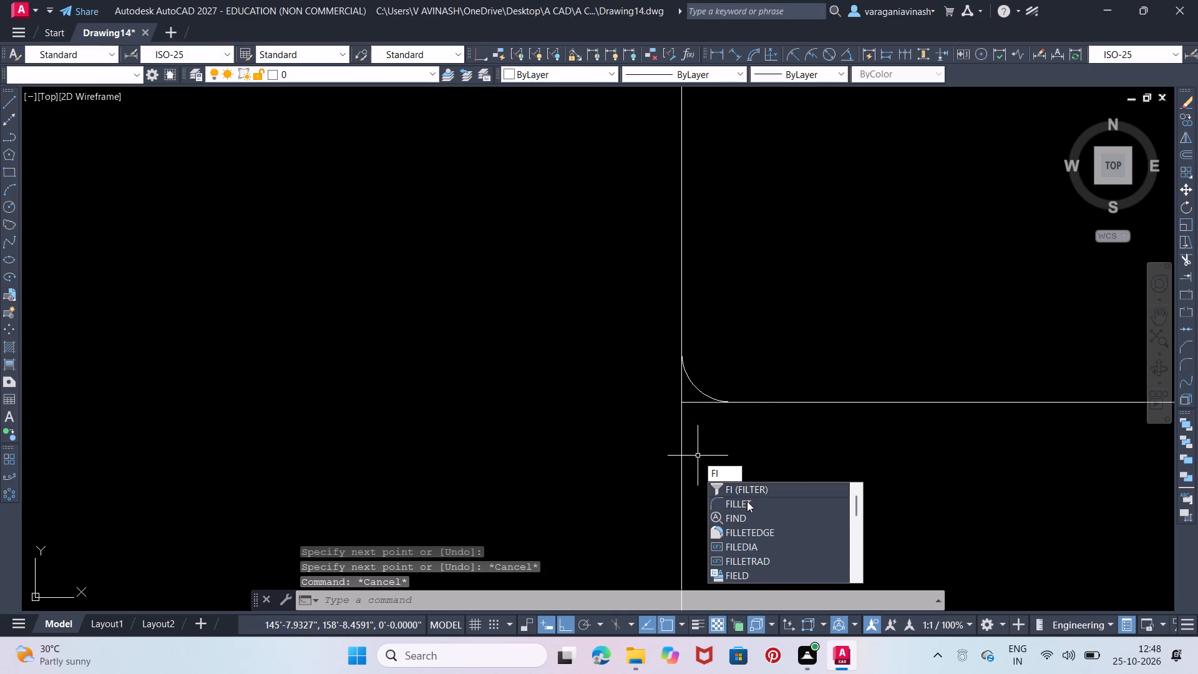
{"action": "left_click", "coordinate": [747, 501]}
{"action": "key", "text": "r"}
{"action": "key", "text": "Return"}
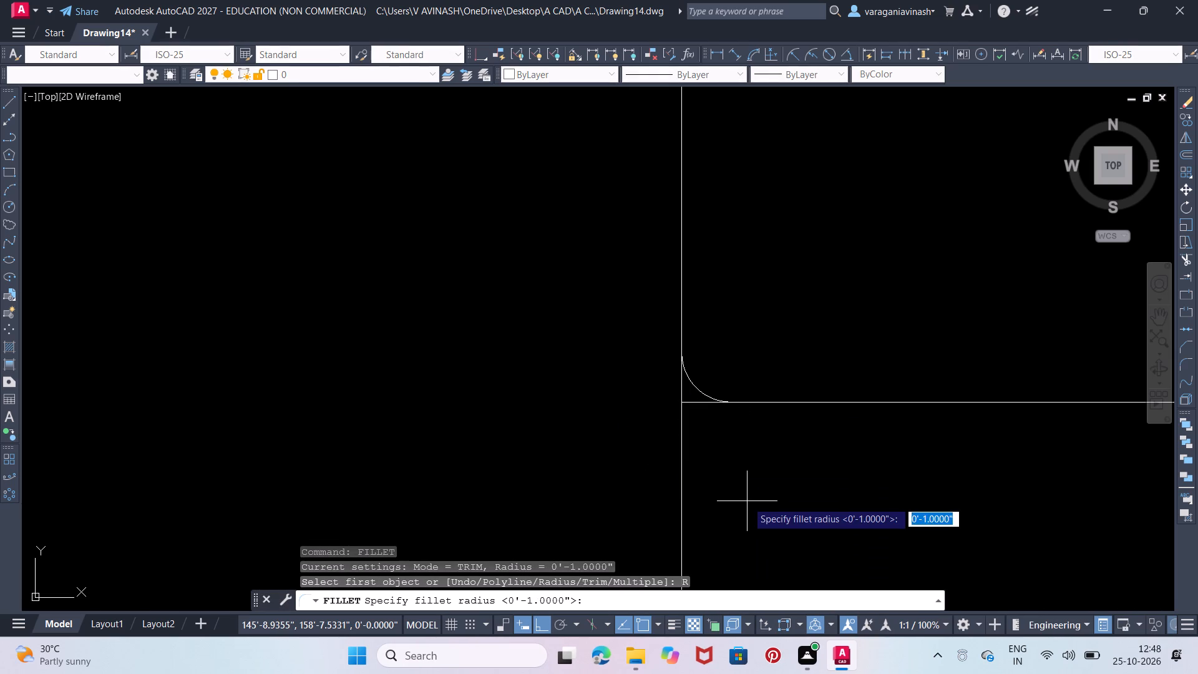
{"action": "key", "text": "1"}
{"action": "key", "text": "Return"}
{"action": "scroll", "coordinate": [668, 365], "scroll_direction": "up", "scroll_amount": 2}
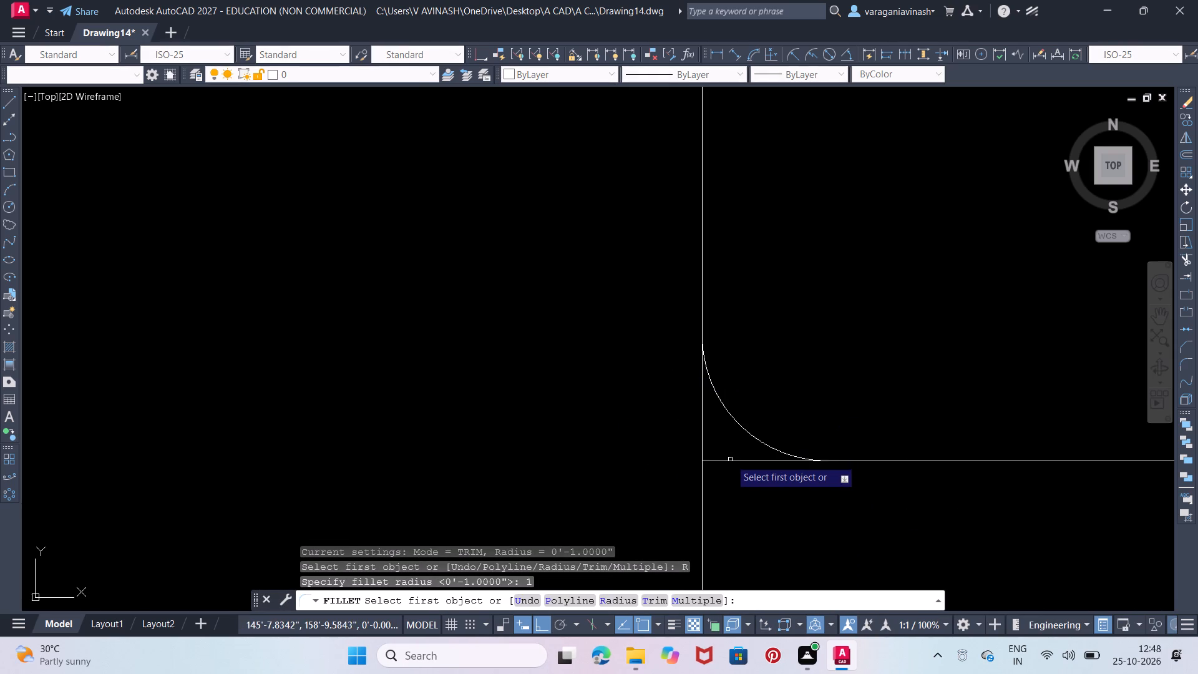
{"action": "left_click", "coordinate": [729, 459]}
{"action": "left_click", "coordinate": [703, 479]}
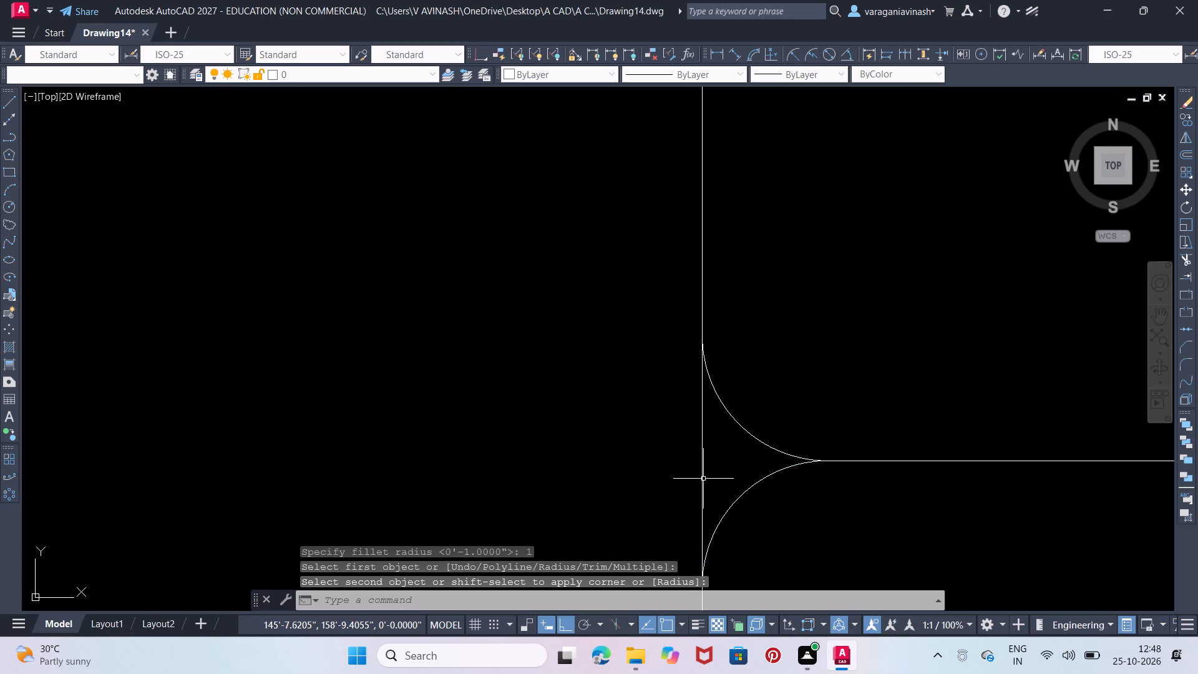
Trim the leftover square corner lines outside the fillets along the front edge of the vertical arm's seats.
{"action": "scroll", "coordinate": [704, 478], "scroll_direction": "down", "scroll_amount": 4}
{"action": "key", "text": "Escape"}
{"action": "type", "text": "TR"}
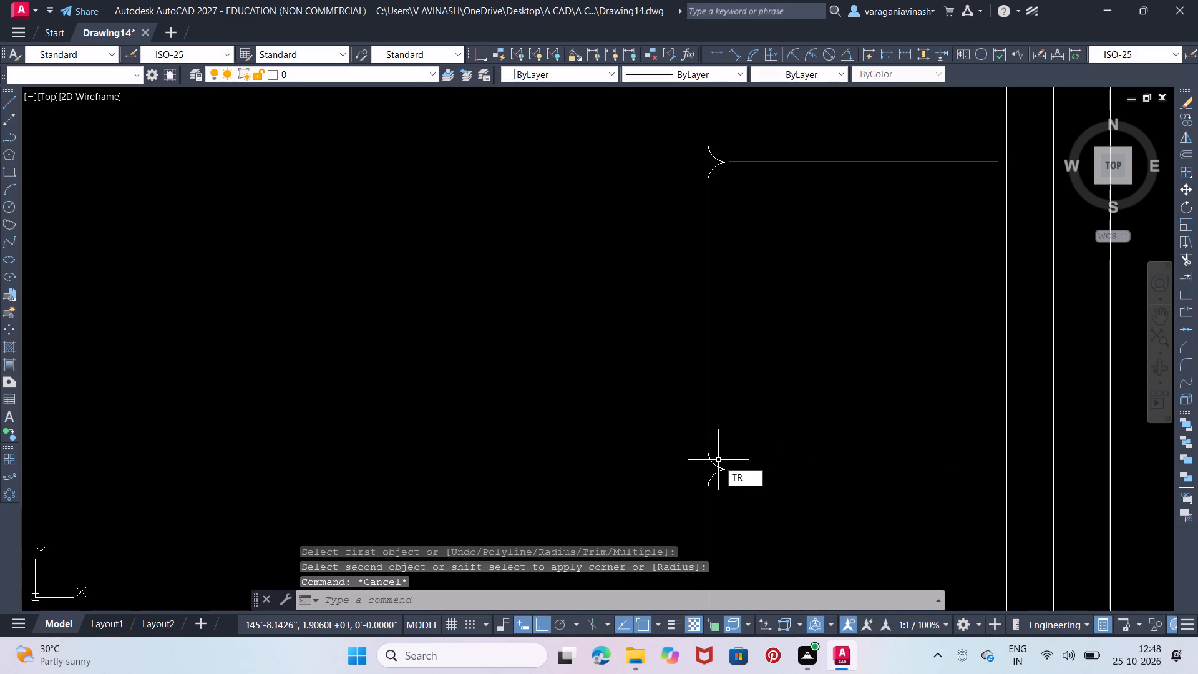
{"action": "key", "text": "Return"}
{"action": "key", "text": "Return"}
{"action": "left_click", "coordinate": [708, 471]}
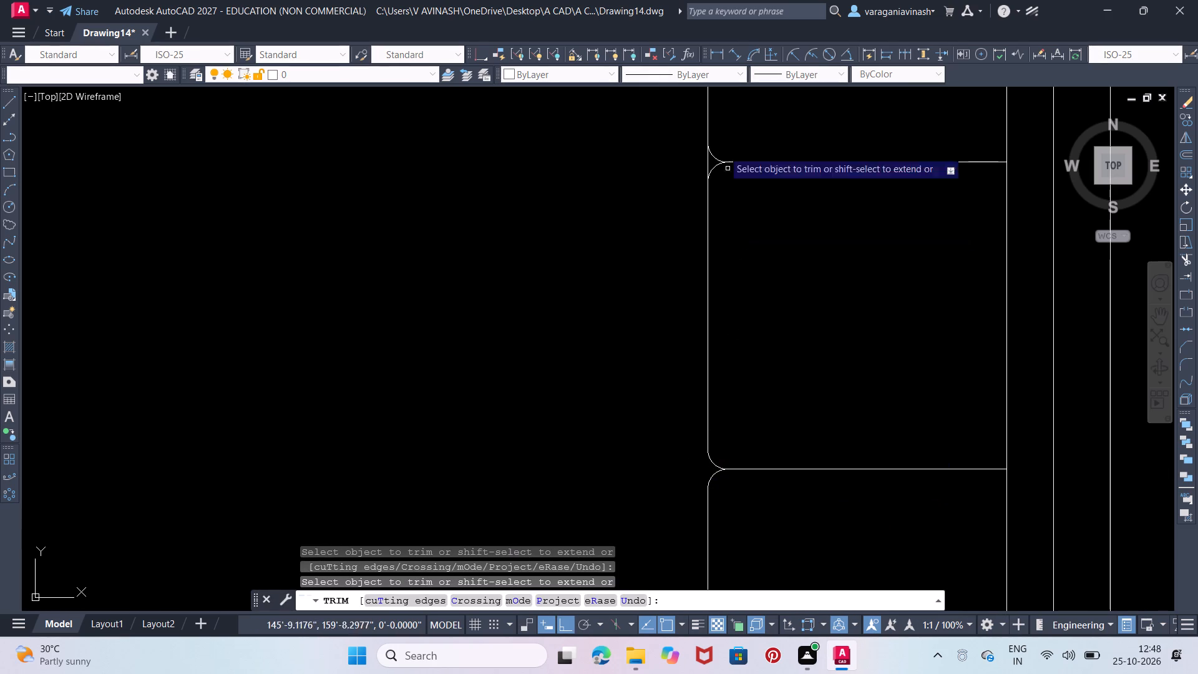
{"action": "left_click", "coordinate": [709, 166]}
{"action": "middle_click_drag", "start_coordinate": [710, 172], "coordinate": [703, 358]}
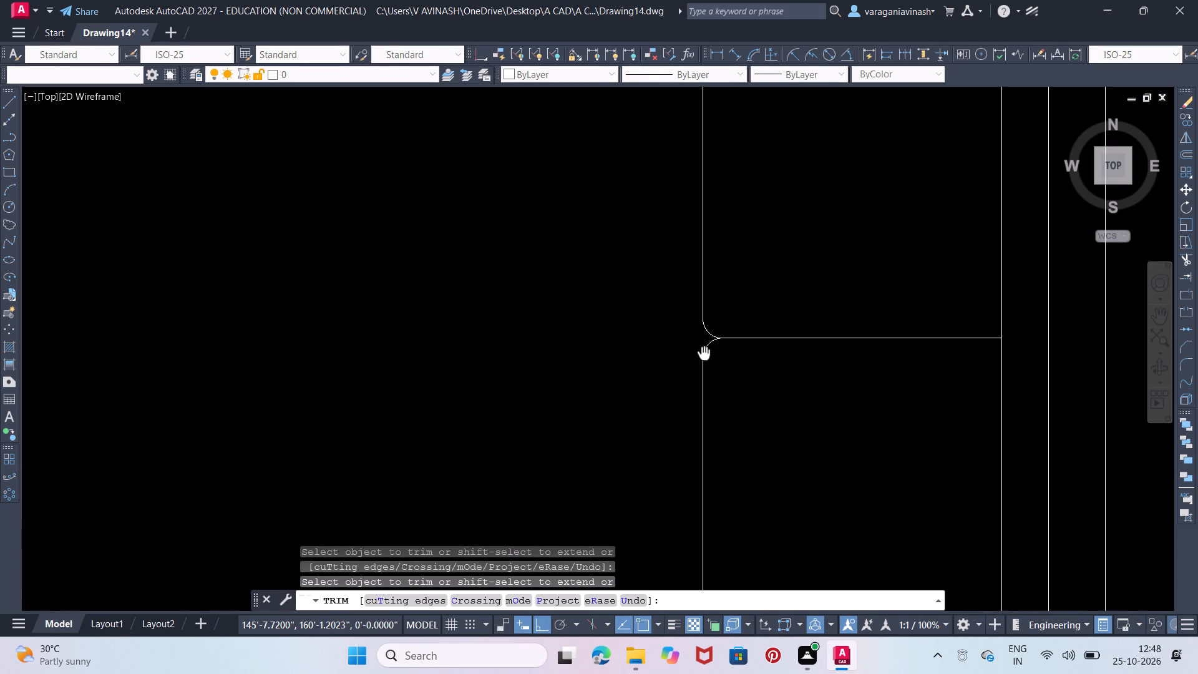
{"action": "middle_click_drag", "start_coordinate": [703, 358], "coordinate": [681, 485]}
{"action": "left_click", "coordinate": [681, 205]}
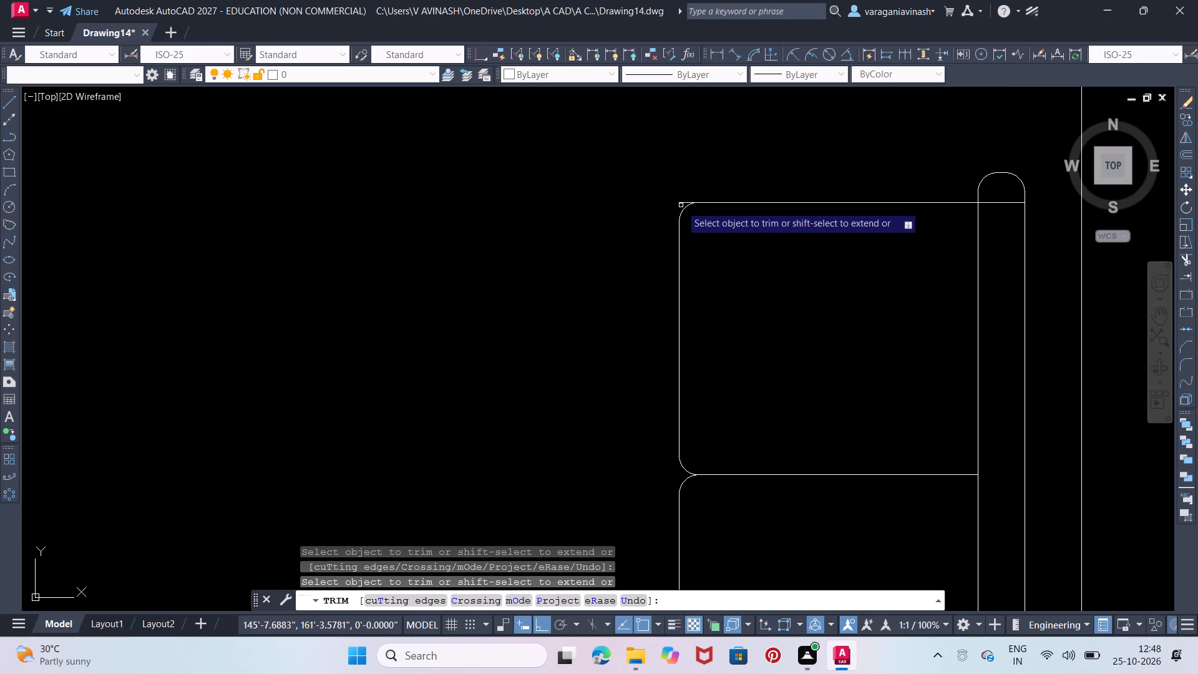
{"action": "left_click", "coordinate": [681, 203]}
Trim the lines crossing the backrest strips at the vertical strip's rounded top, the shared corner and the horizontal strip's rounded end.
{"action": "scroll", "coordinate": [682, 203], "scroll_direction": "down", "scroll_amount": 3}
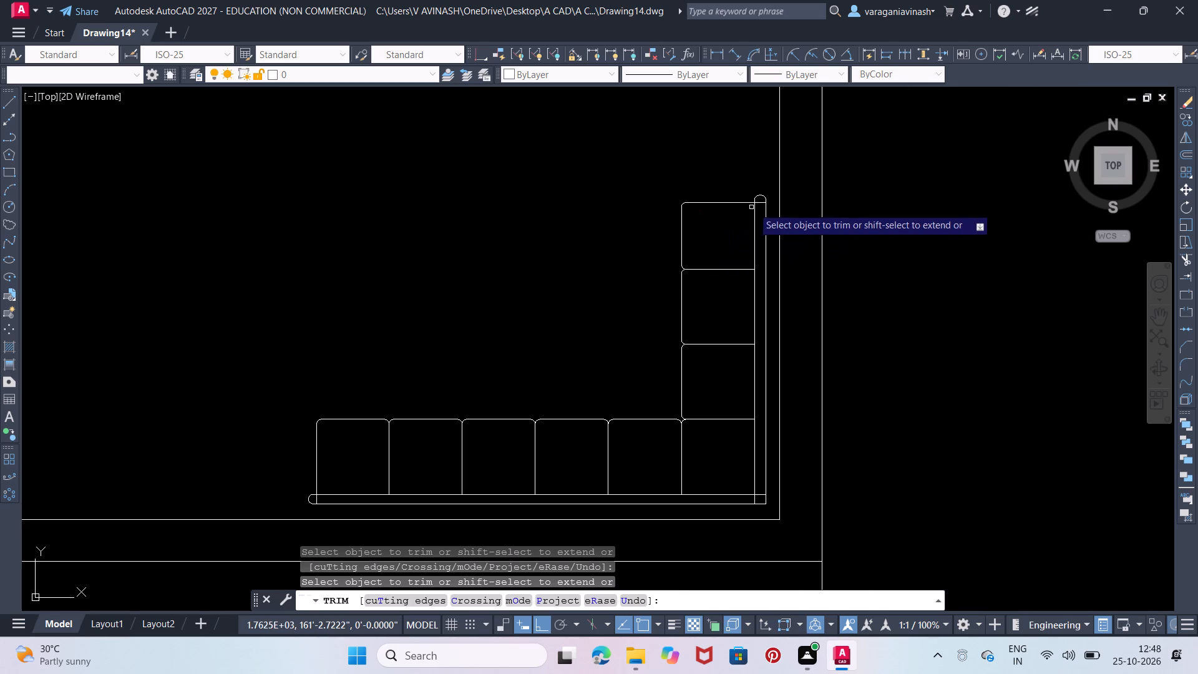
{"action": "left_click", "coordinate": [761, 203]}
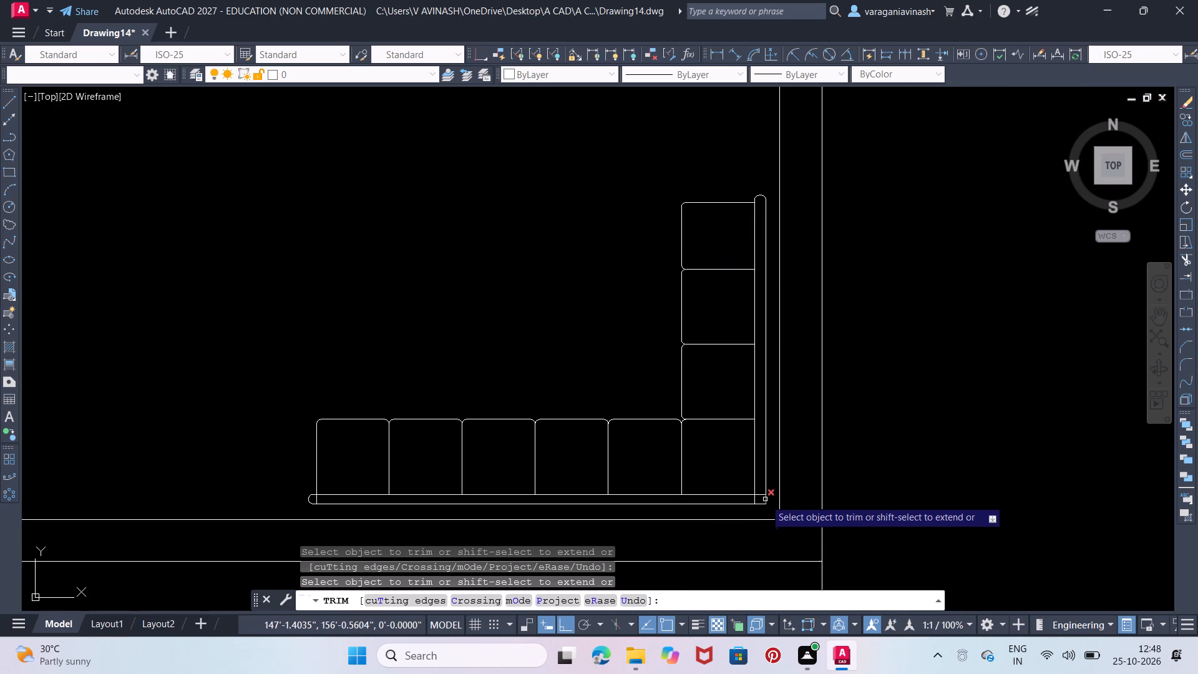
{"action": "left_click", "coordinate": [763, 495]}
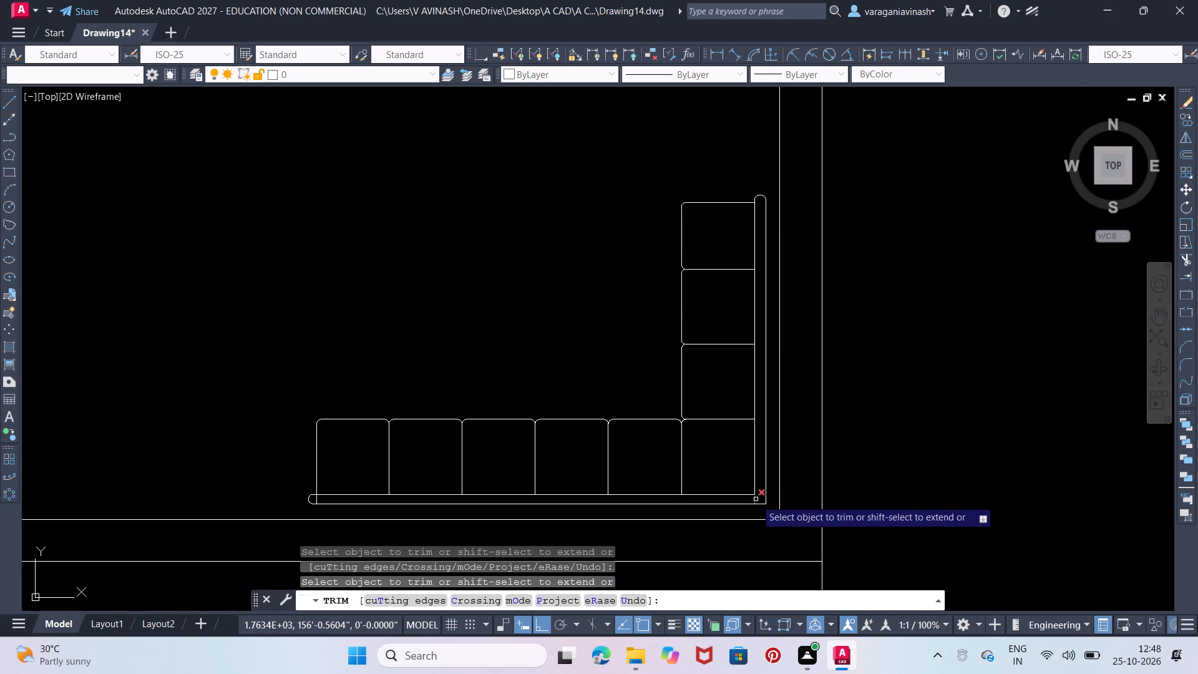
{"action": "left_click", "coordinate": [756, 499]}
{"action": "left_click", "coordinate": [316, 501]}
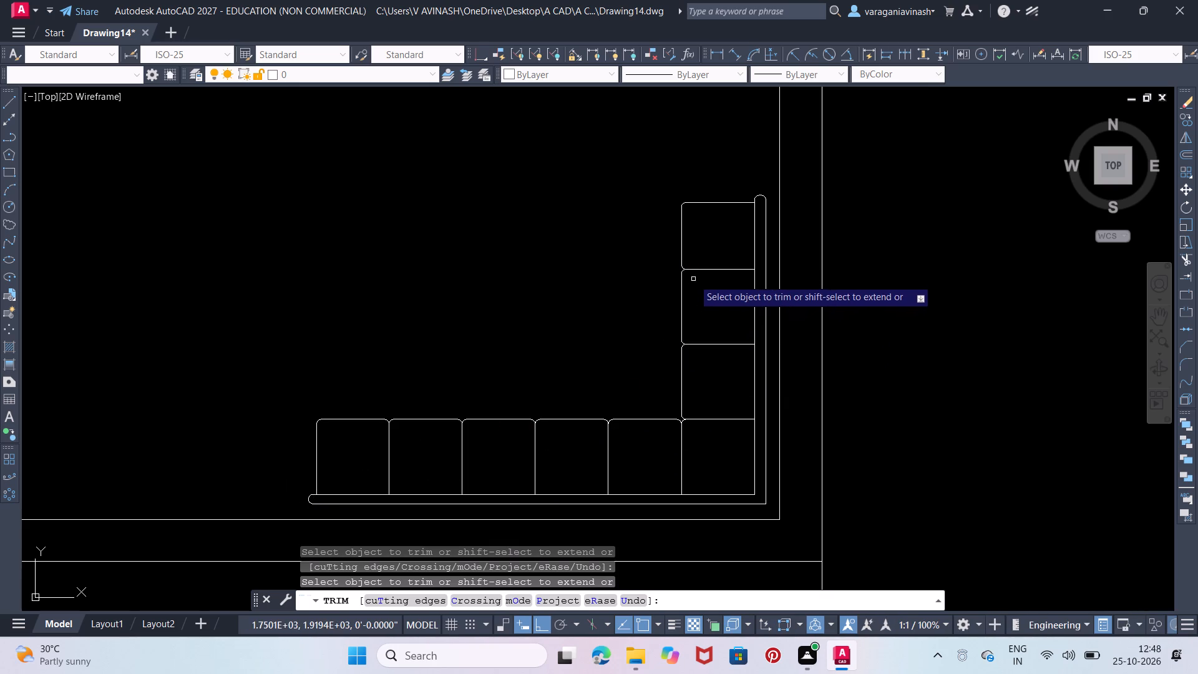
{"action": "scroll", "coordinate": [670, 288], "scroll_direction": "down", "scroll_amount": 2}
{"action": "key", "text": "Escape"}
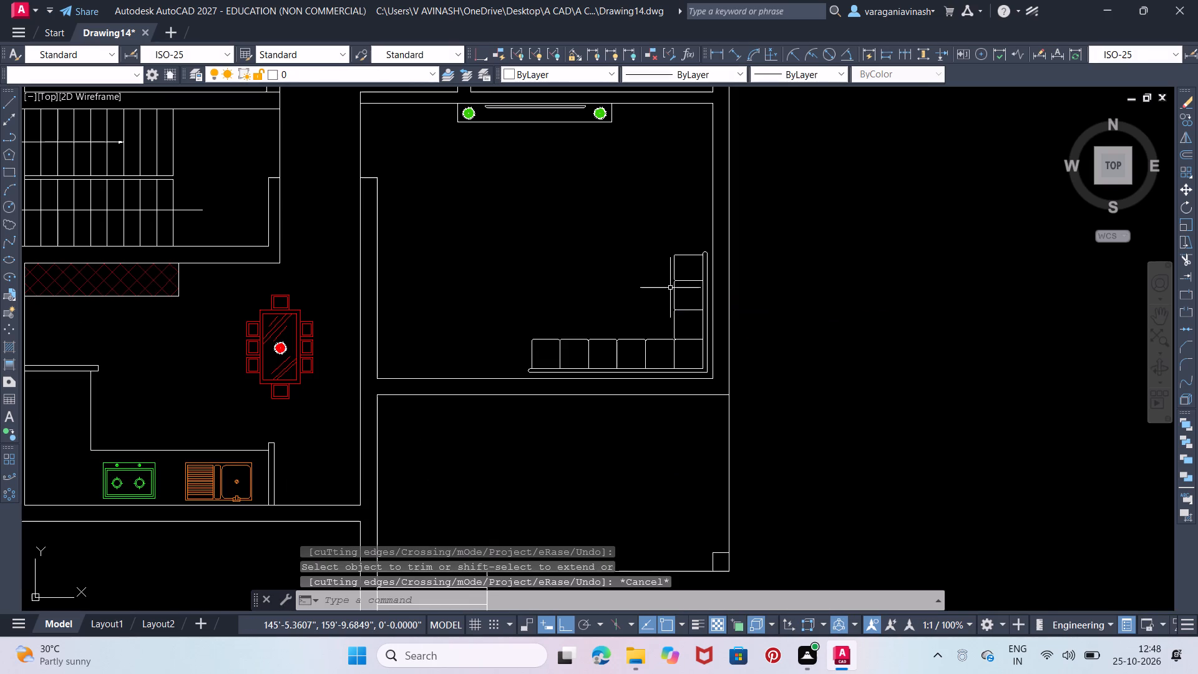
Draw a rectangle about 10.8" wide and 1'-6.5" high in the open floor in front of the sofa's vertical arm.
{"action": "middle_click", "coordinate": [718, 285]}
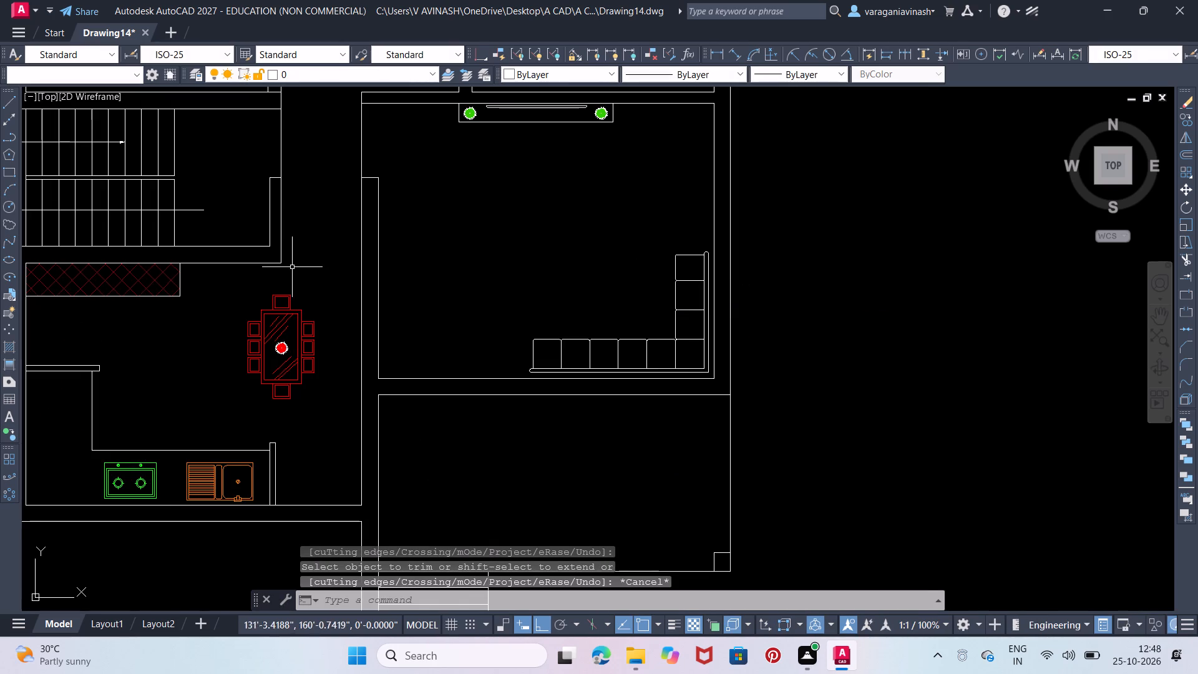
{"action": "left_click", "coordinate": [4, 172]}
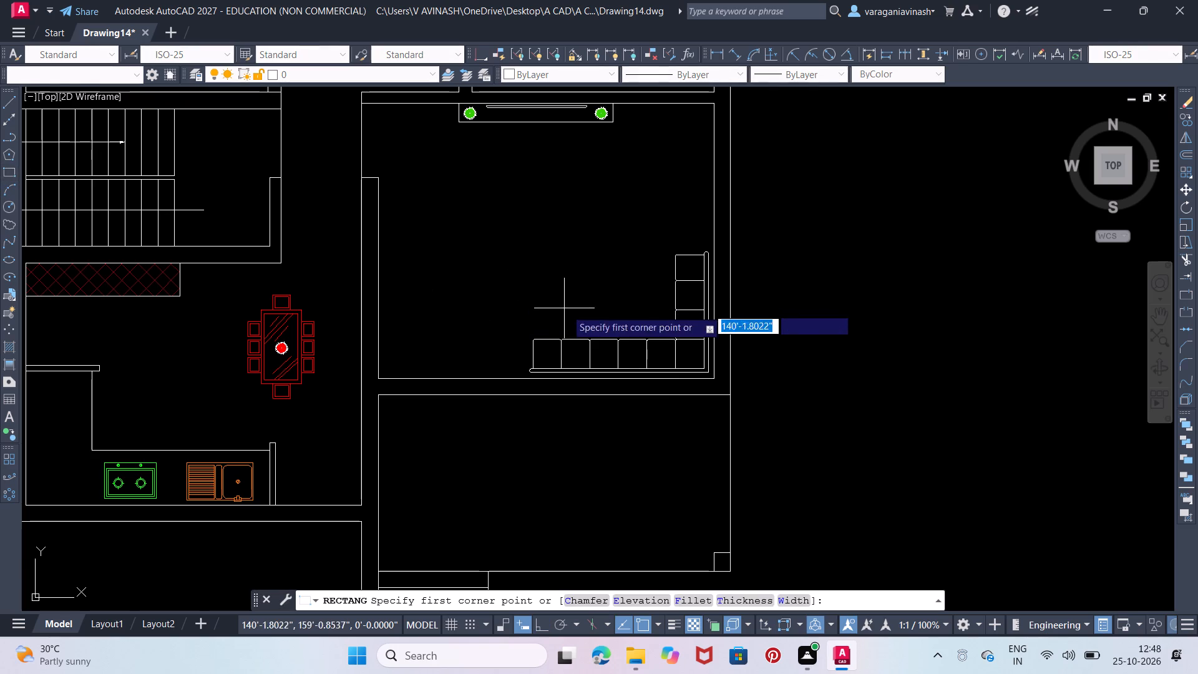
{"action": "scroll", "coordinate": [582, 311], "scroll_direction": "up", "scroll_amount": 2}
{"action": "middle_click_drag", "start_coordinate": [687, 335], "coordinate": [660, 451]}
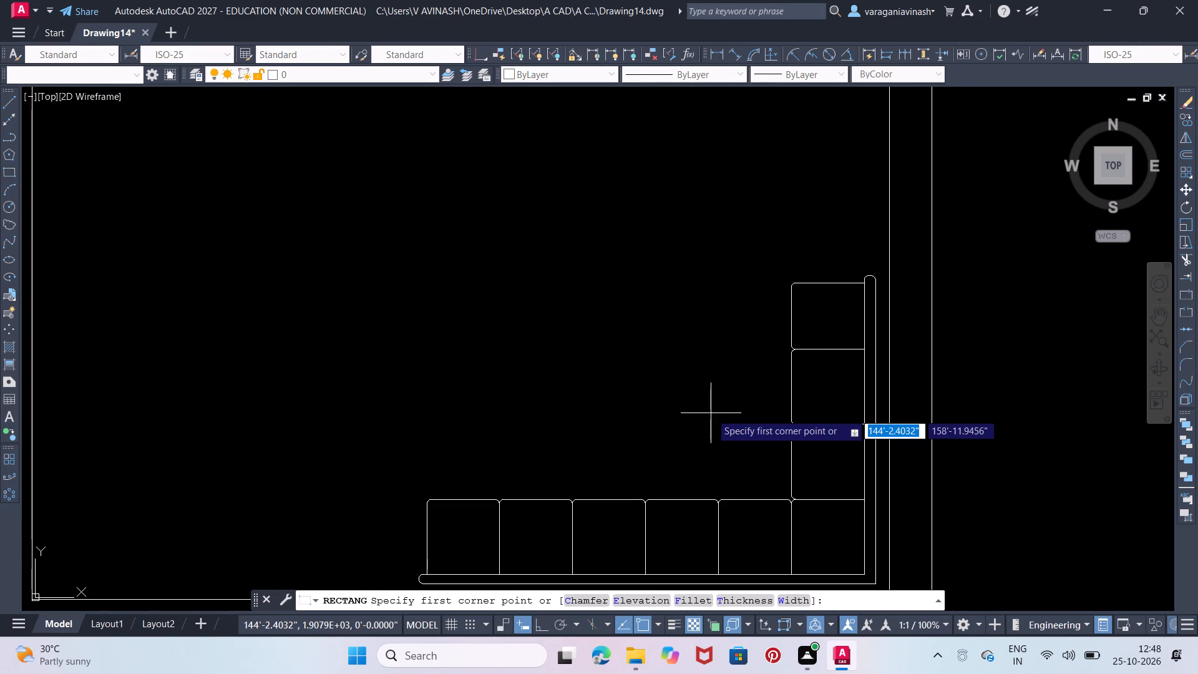
{"action": "left_click", "coordinate": [725, 439]}
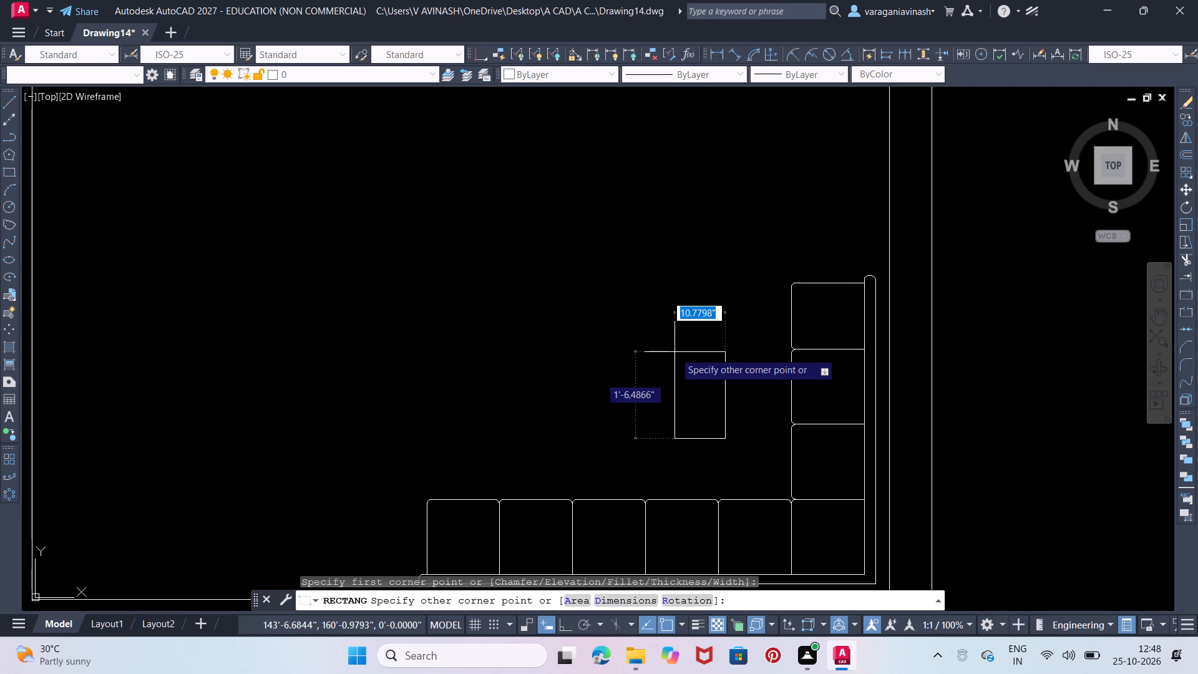
{"action": "left_click", "coordinate": [674, 352]}
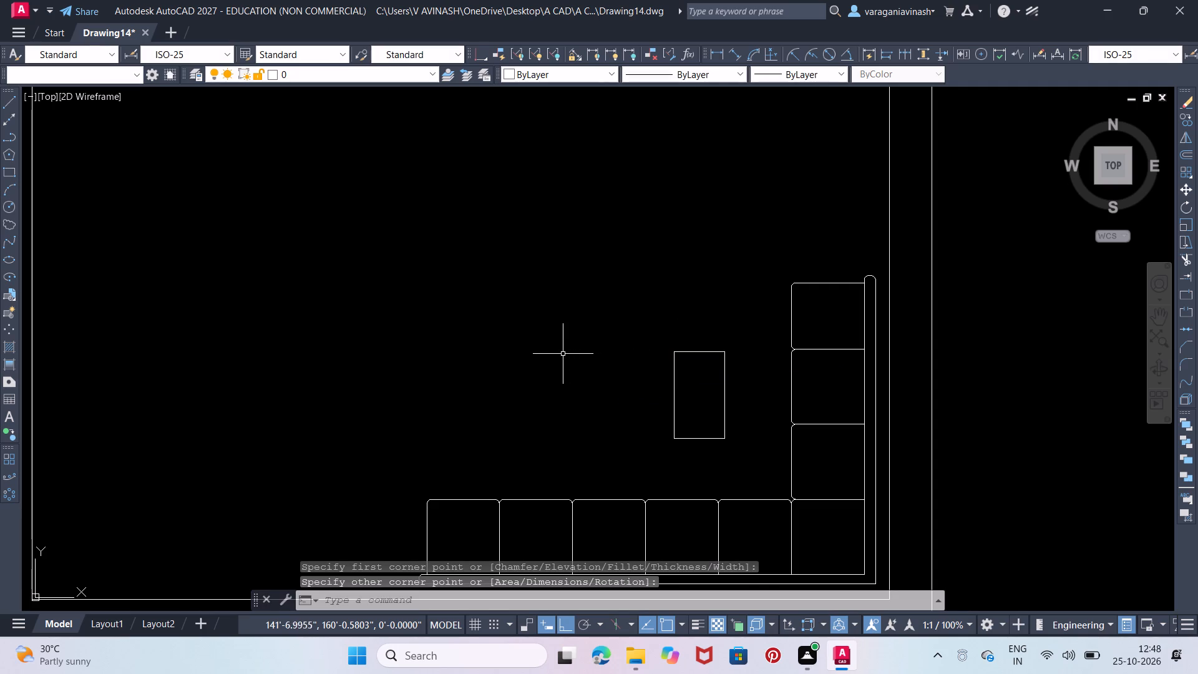
{"action": "middle_click_drag", "start_coordinate": [559, 351], "coordinate": [558, 324]}
{"action": "key", "text": "Escape"}
{"action": "key", "text": "Escape"}
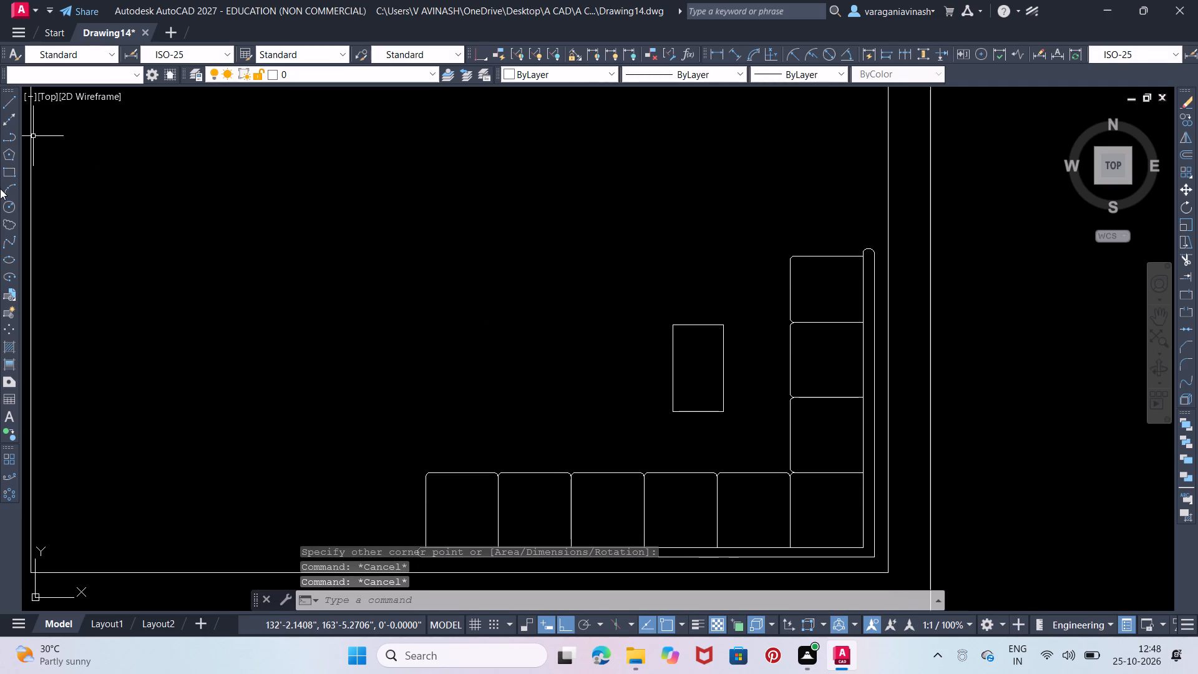
Draw a Magenta three-point arc bulging above the second and third seats of the horizontal arm, starting at the second seat's front-edge midpoint.
{"action": "left_click", "coordinate": [7, 190]}
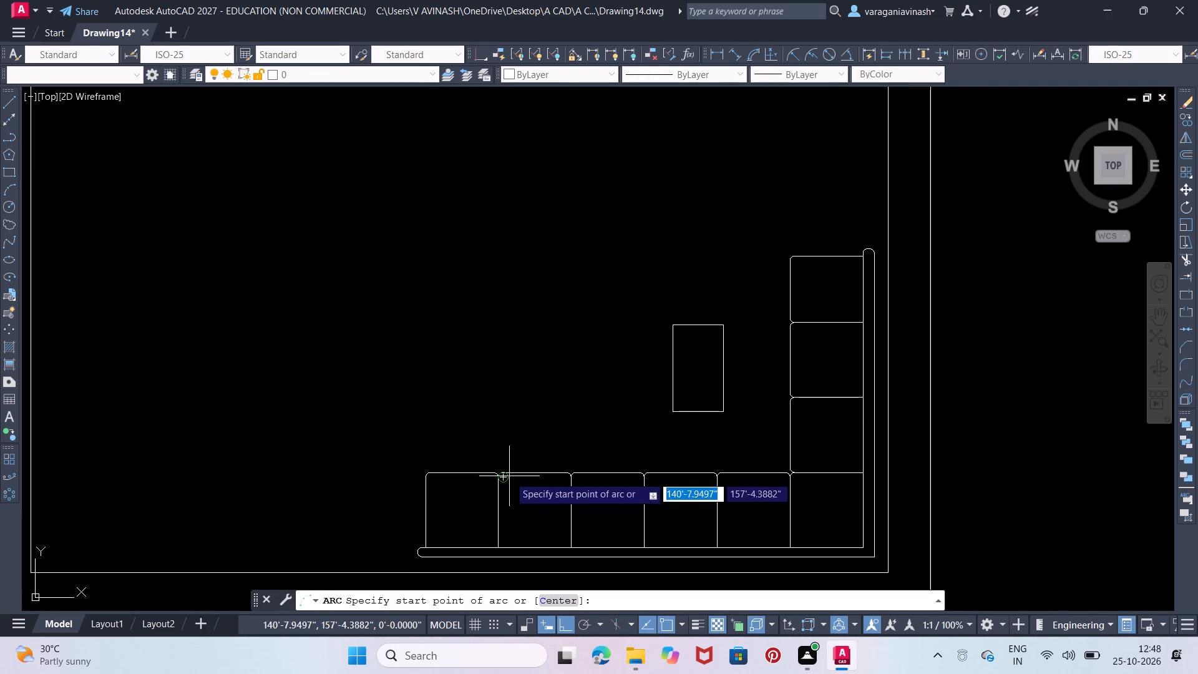
{"action": "key", "text": "Escape"}
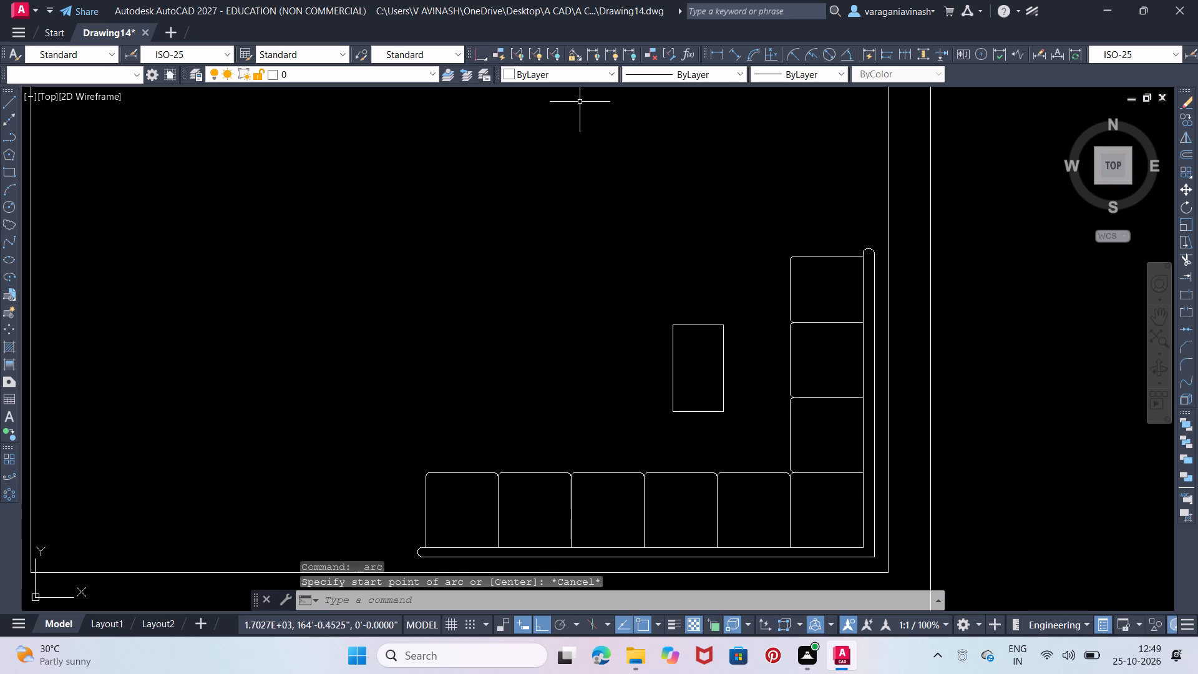
{"action": "left_click", "coordinate": [594, 79]}
{"action": "left_click", "coordinate": [550, 179]}
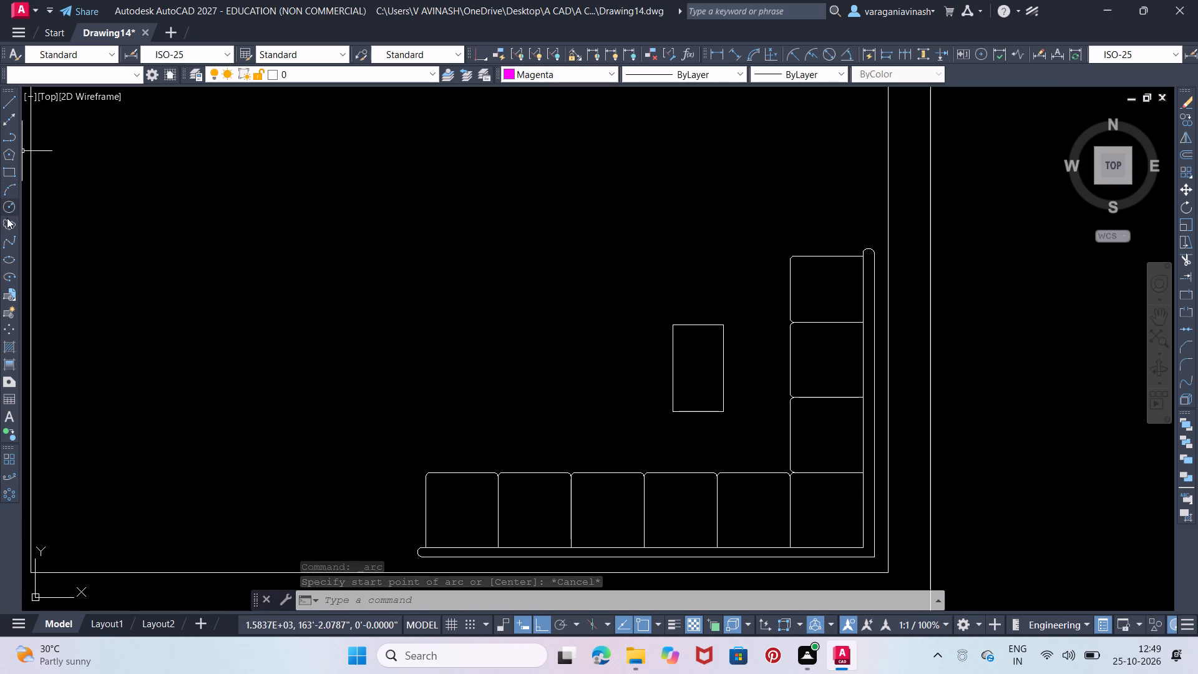
{"action": "left_click", "coordinate": [11, 189]}
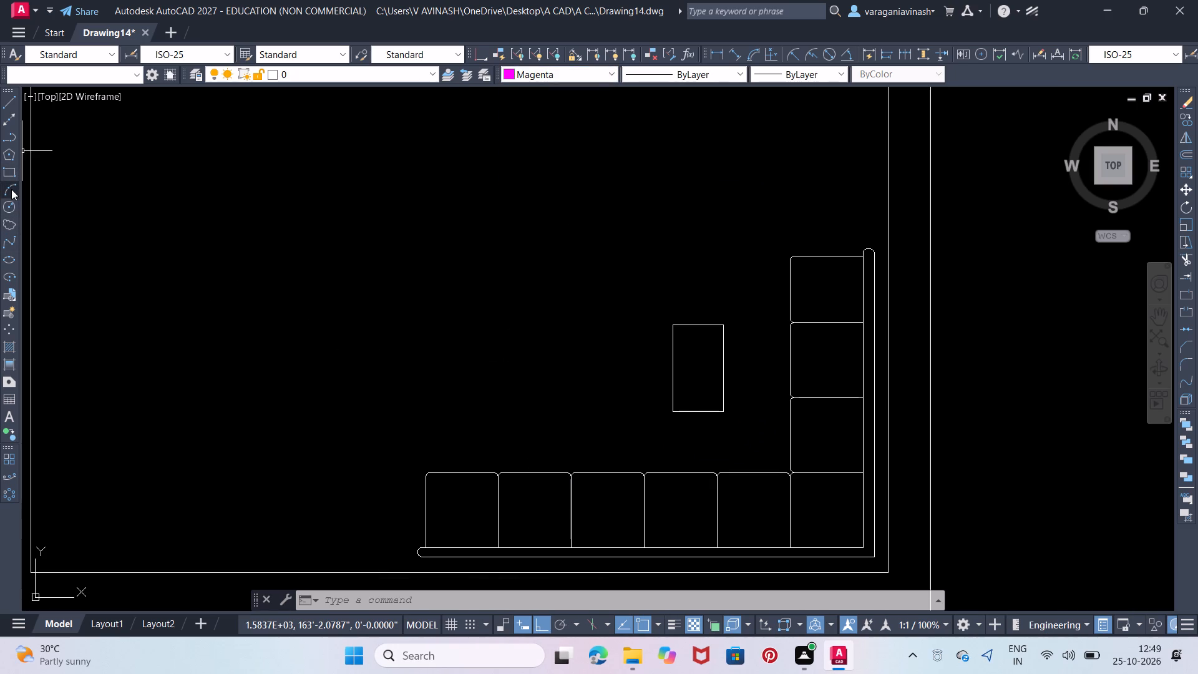
{"action": "left_click", "coordinate": [531, 472]}
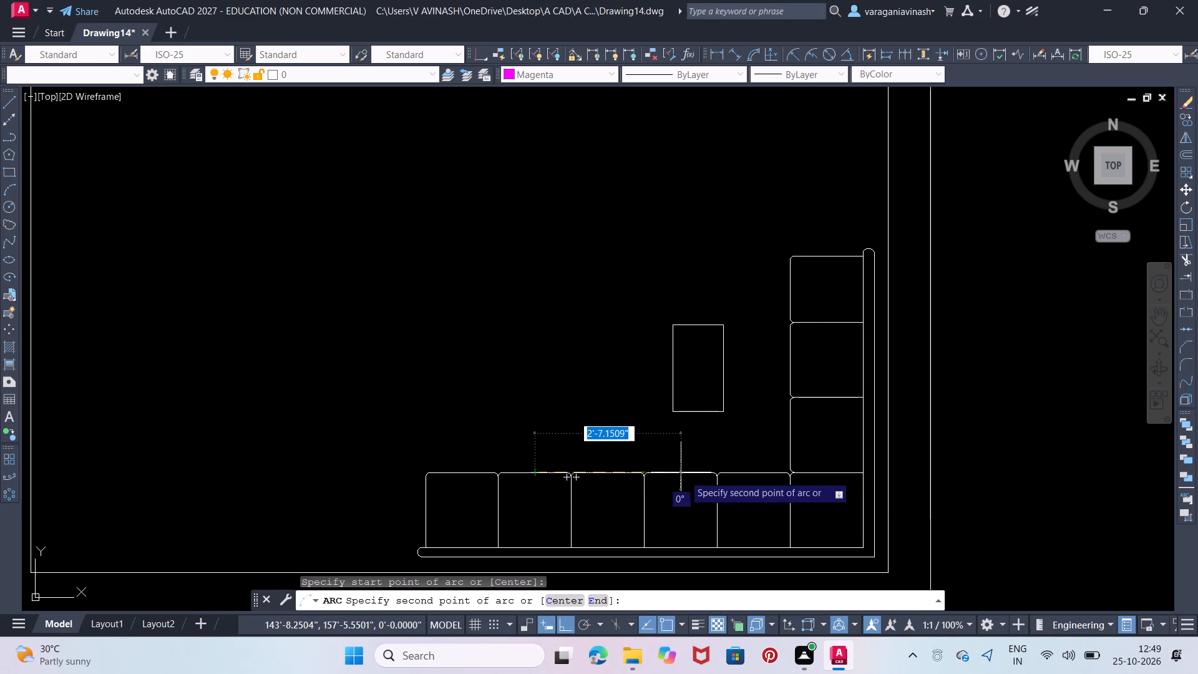
{"action": "left_click", "coordinate": [606, 471]}
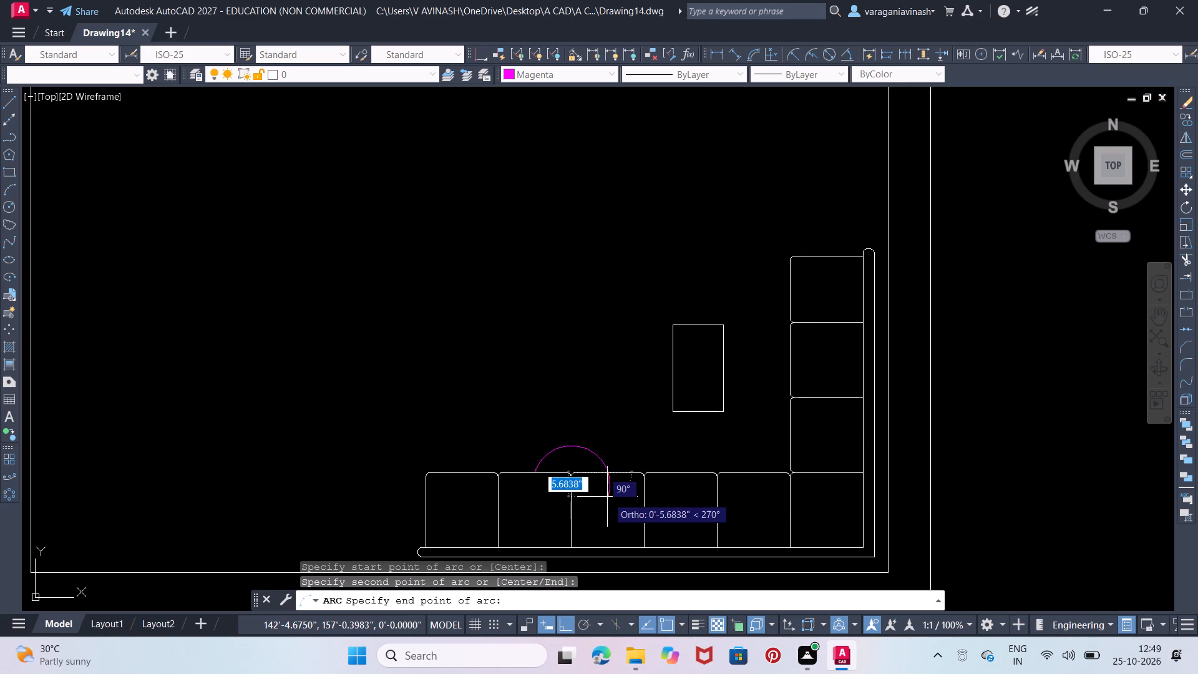
{"action": "left_click", "coordinate": [608, 496]}
Stretch the magenta arc's lower end up to the midpoint of the third seat's front edge.
{"action": "left_click", "coordinate": [609, 488]}
{"action": "left_click", "coordinate": [608, 494]}
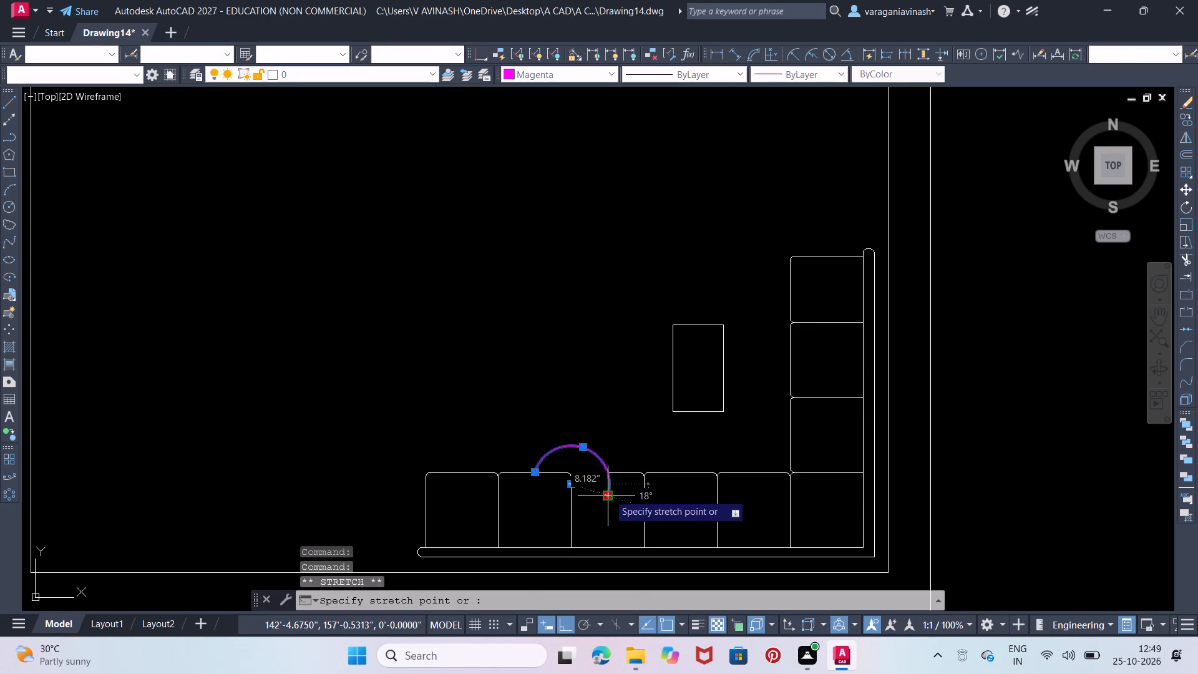
{"action": "left_click", "coordinate": [610, 477]}
{"action": "key", "text": "Escape"}
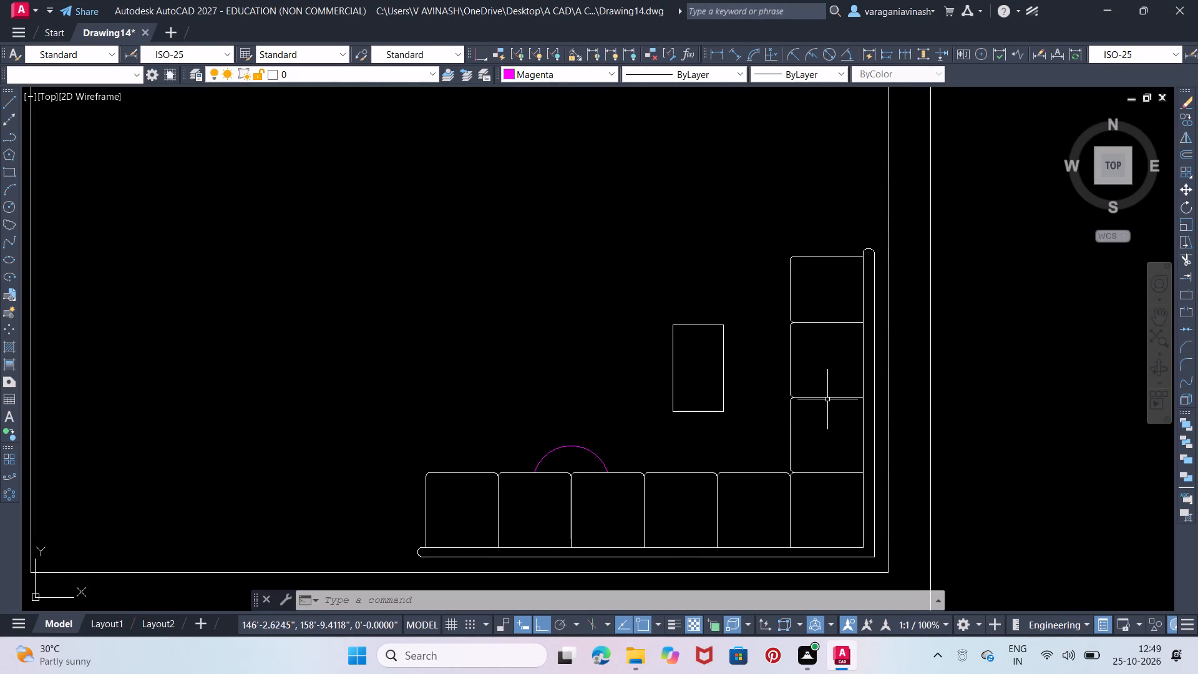
Draw a magenta rectangle about 2'-6.5" high in front of the sofa, overlapping the upper part of the small white rectangle.
{"action": "middle_click_drag", "start_coordinate": [563, 431], "coordinate": [551, 424]}
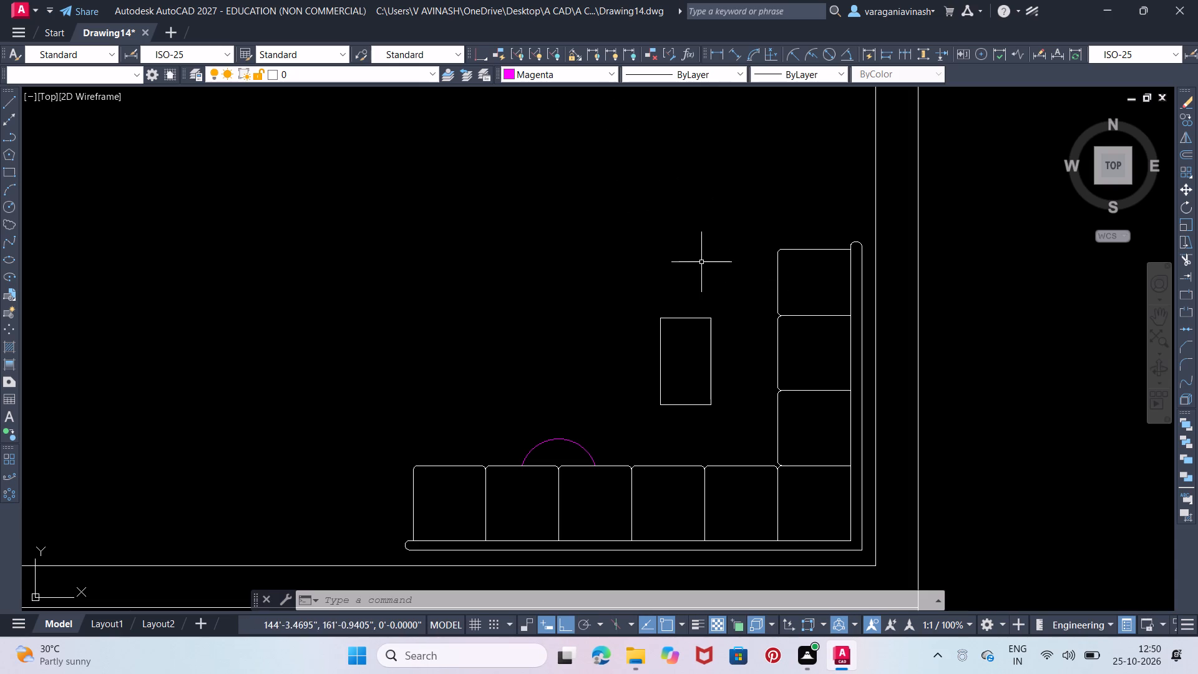
{"action": "middle_click_drag", "start_coordinate": [635, 248], "coordinate": [611, 238]}
{"action": "middle_click", "coordinate": [600, 238]}
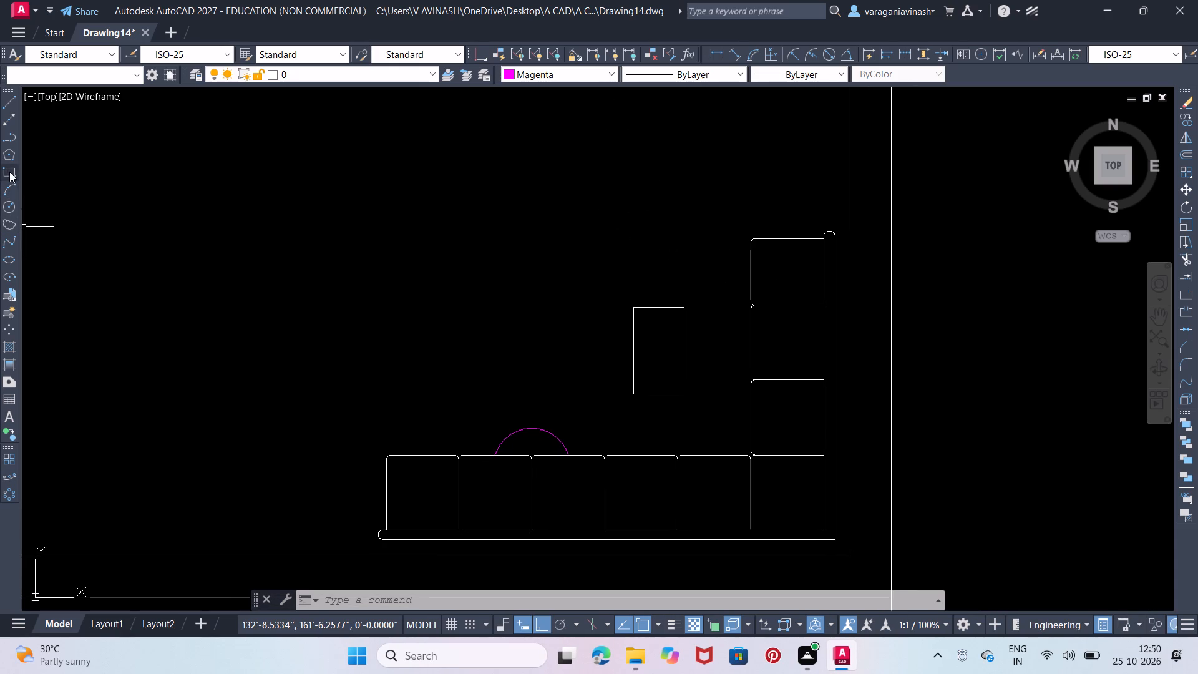
{"action": "left_click", "coordinate": [9, 172]}
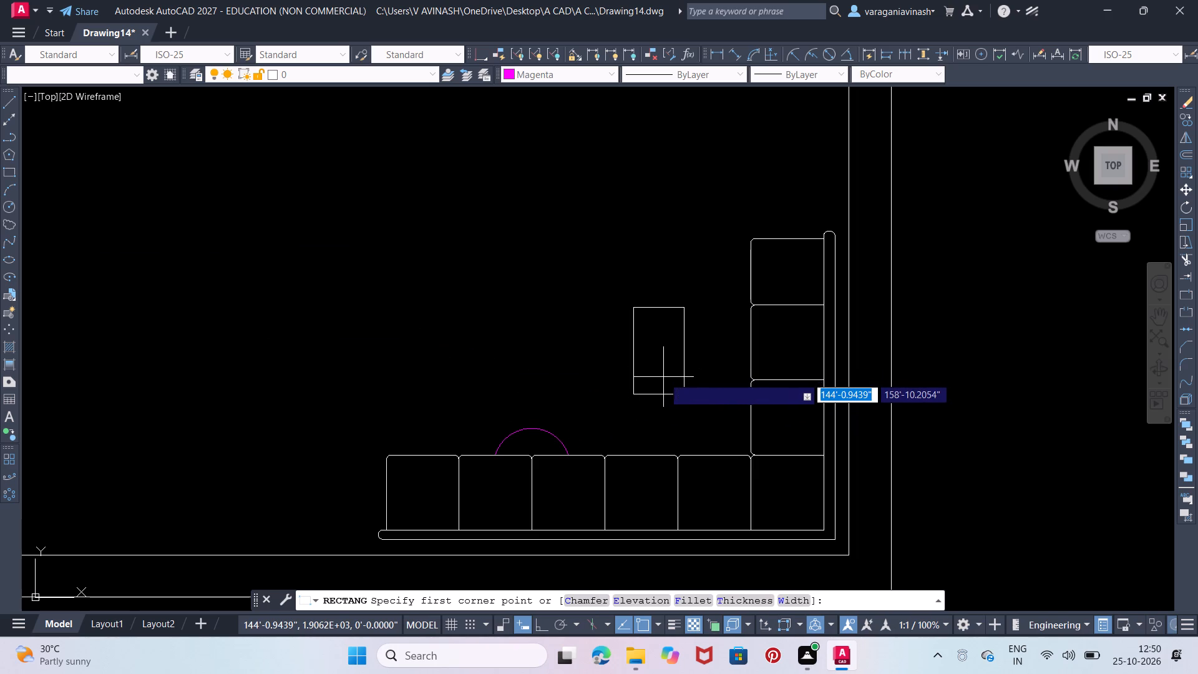
{"action": "left_click", "coordinate": [662, 381]}
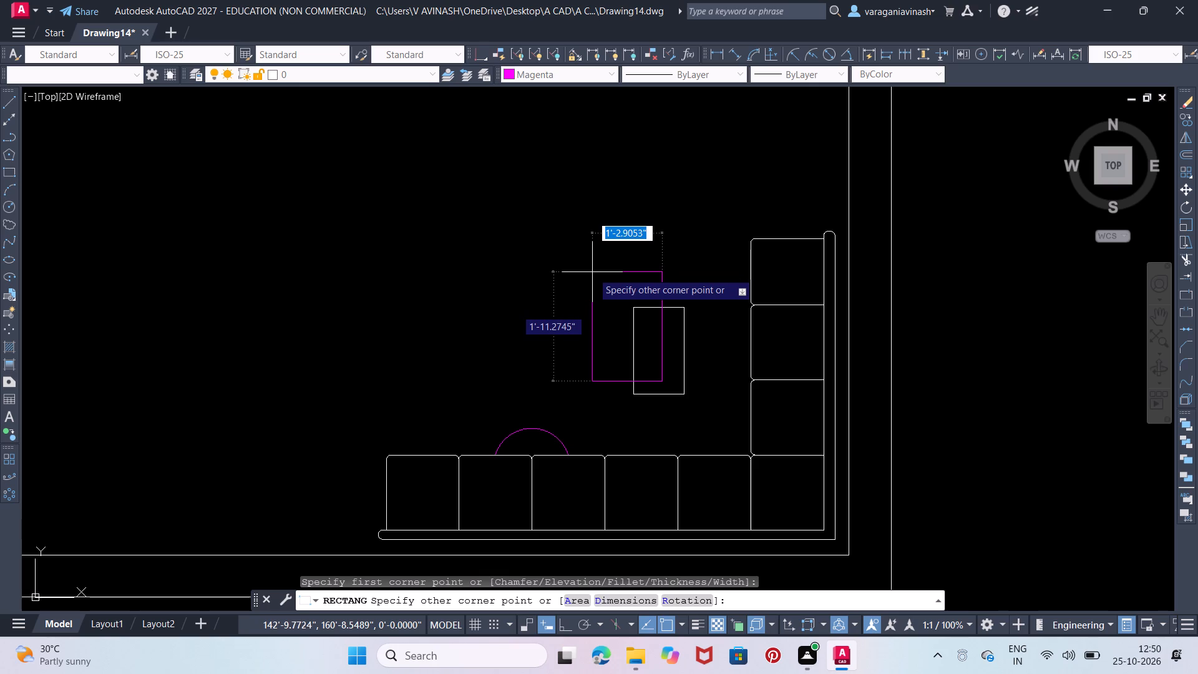
{"action": "left_click", "coordinate": [589, 236]}
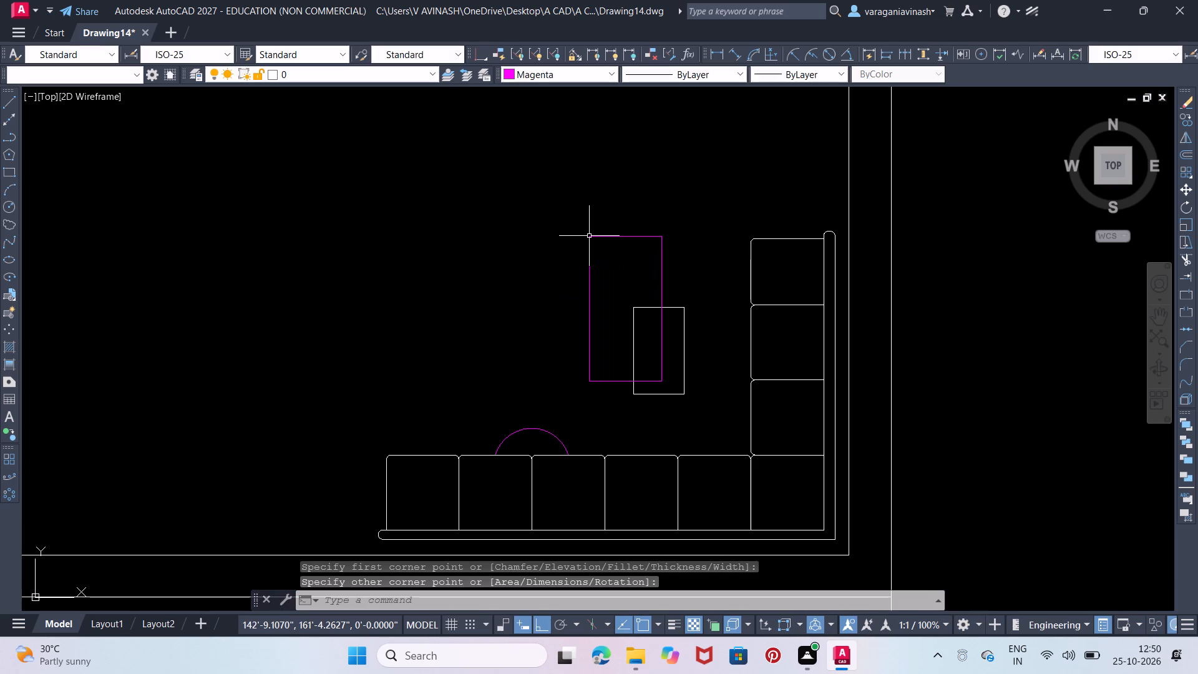
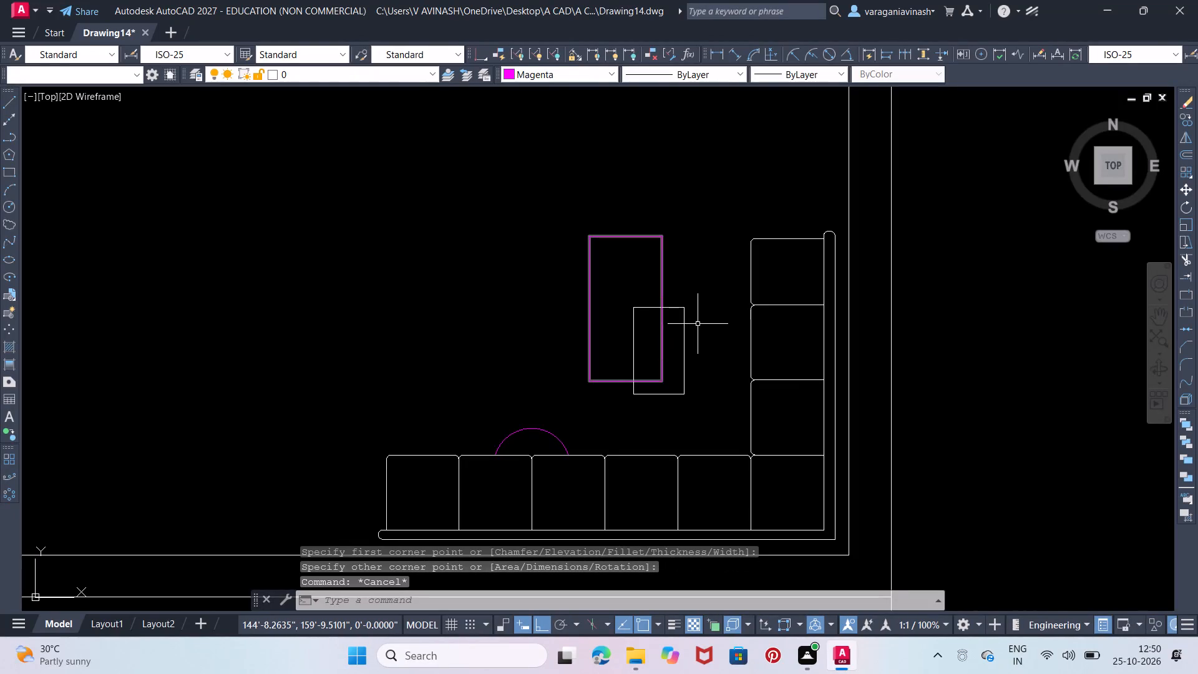
Trim away the part of the magenta rectangle that lies inside the small white rectangle in front of the sofa.
{"action": "type", "text": "TR"}
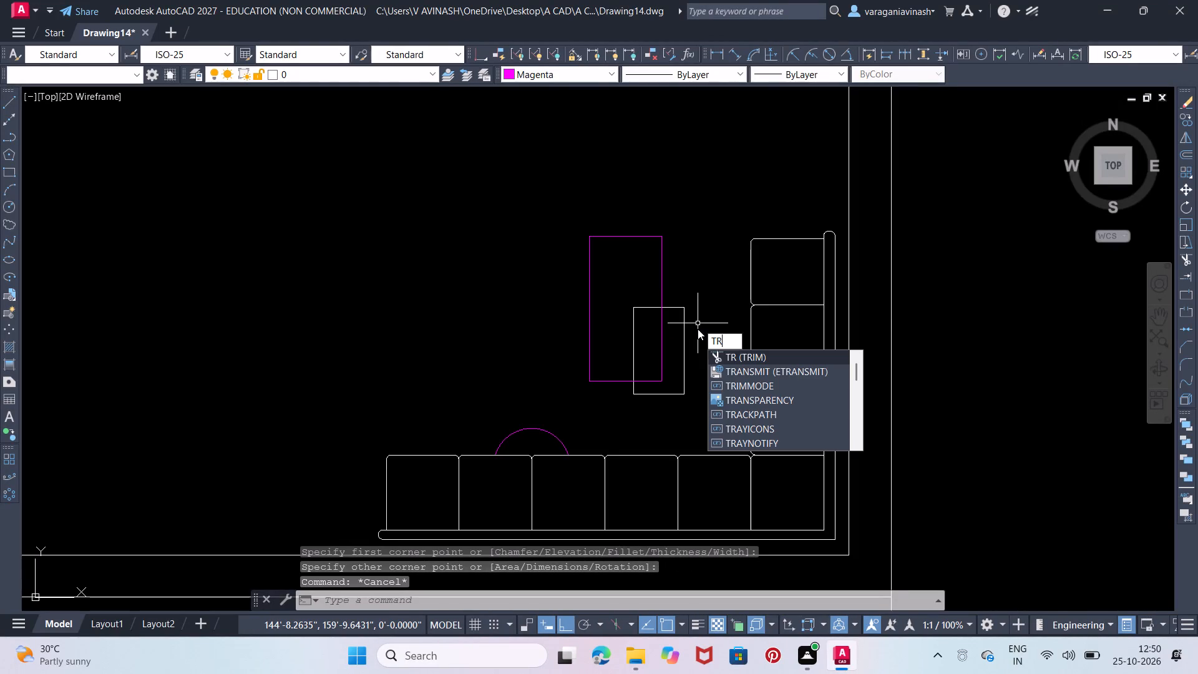
{"action": "left_click", "coordinate": [719, 356]}
{"action": "left_click", "coordinate": [670, 351]}
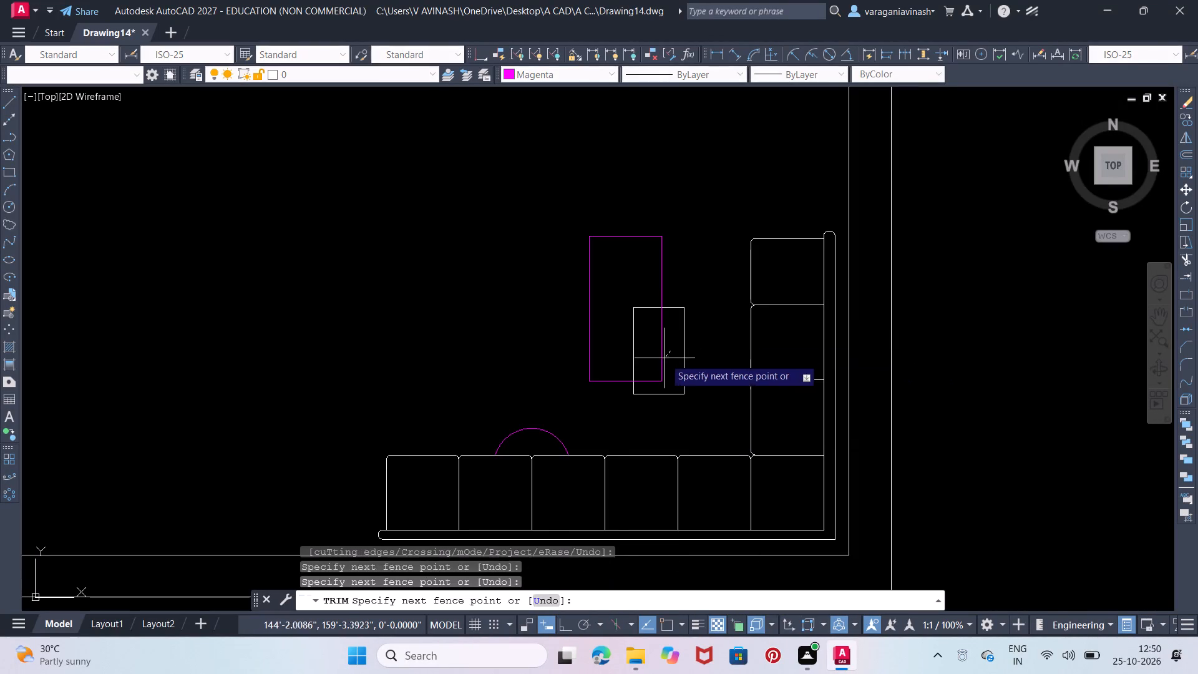
{"action": "left_click", "coordinate": [653, 383]}
{"action": "key", "text": "Escape"}
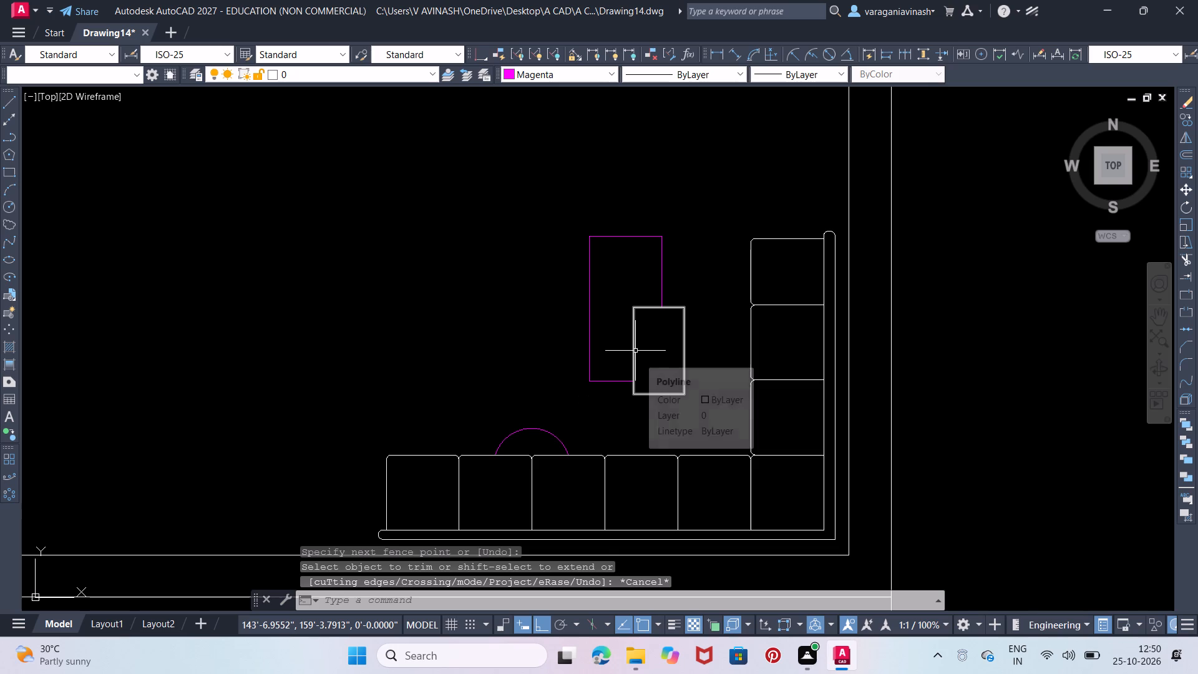
Set up a new hatch with the predefined ANGLE pattern in the current magenta colour.
{"action": "key", "text": "h"}
{"action": "key", "text": "Return"}
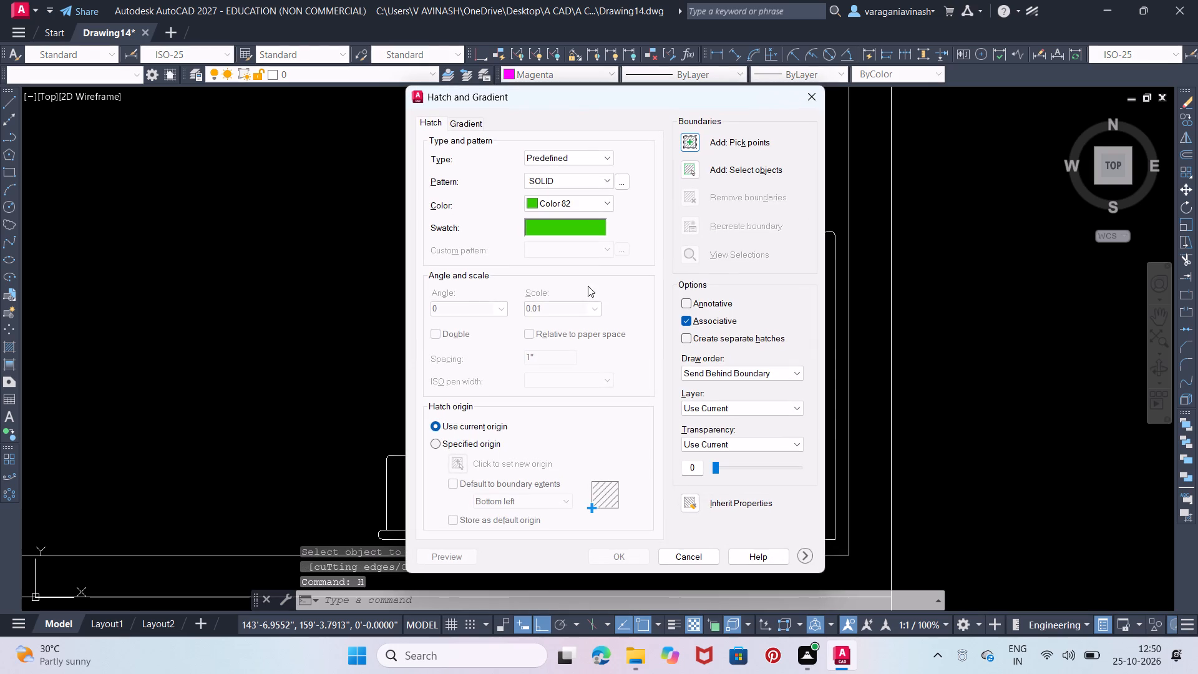
{"action": "left_click", "coordinate": [578, 231]}
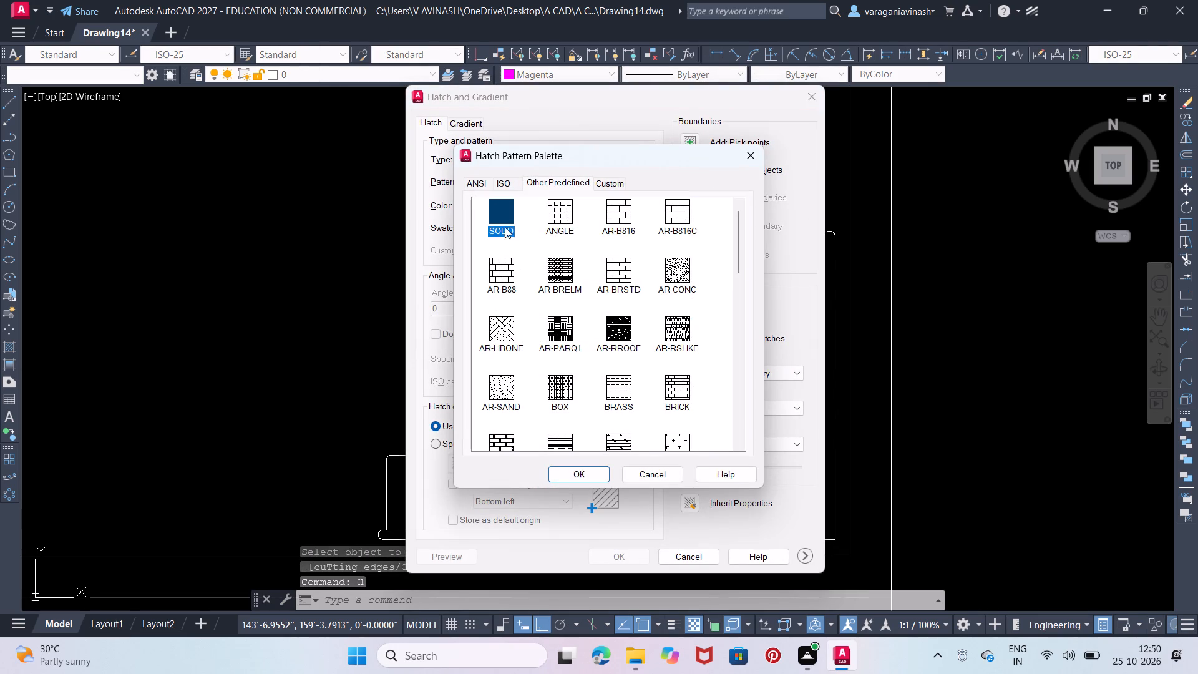
{"action": "scroll", "coordinate": [608, 311], "scroll_direction": "down", "scroll_amount": 1}
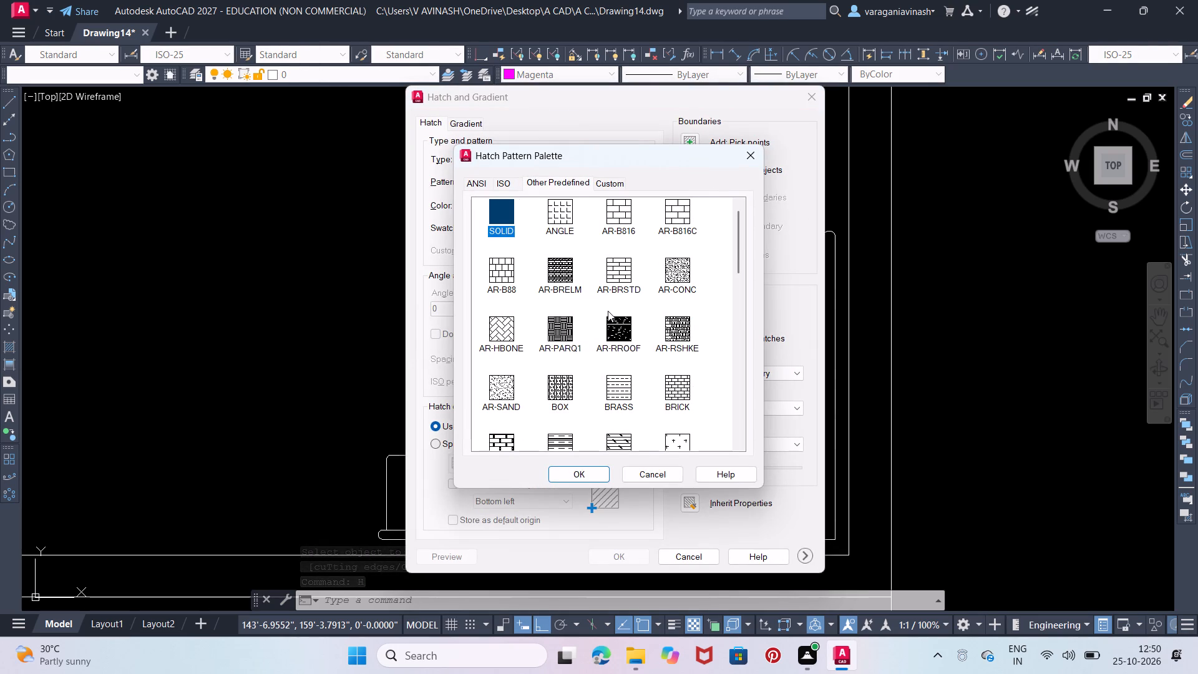
{"action": "scroll", "coordinate": [575, 301], "scroll_direction": "up", "scroll_amount": 1}
{"action": "left_click", "coordinate": [505, 335]}
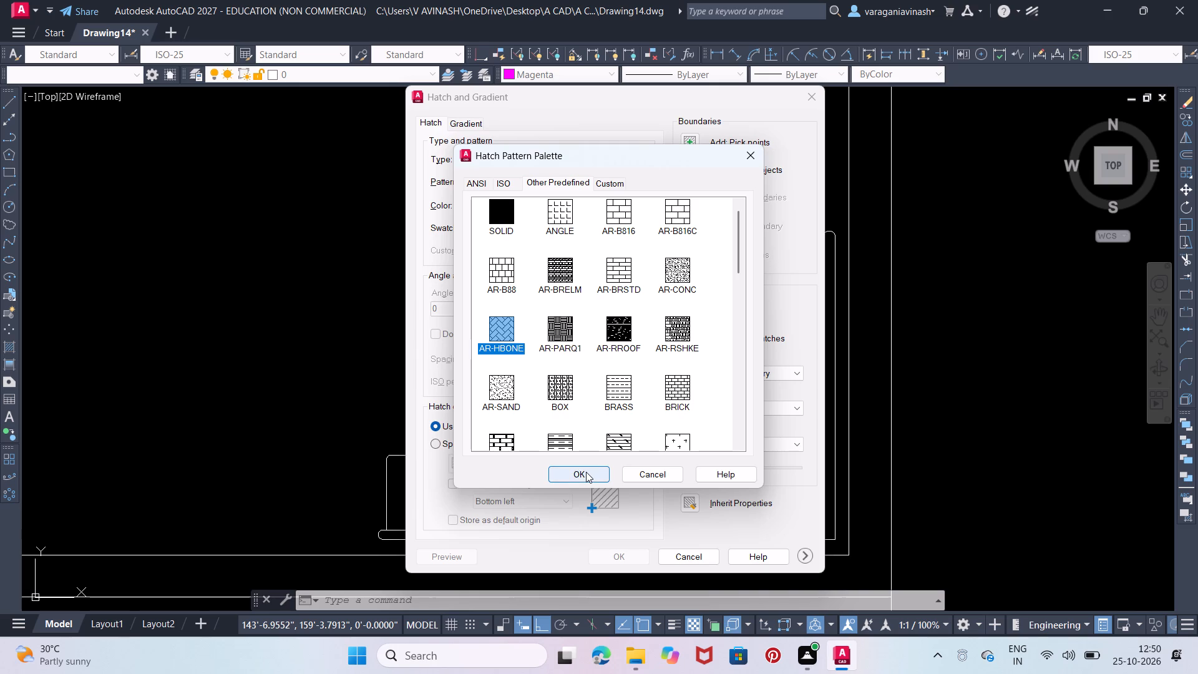
{"action": "left_click", "coordinate": [563, 222]}
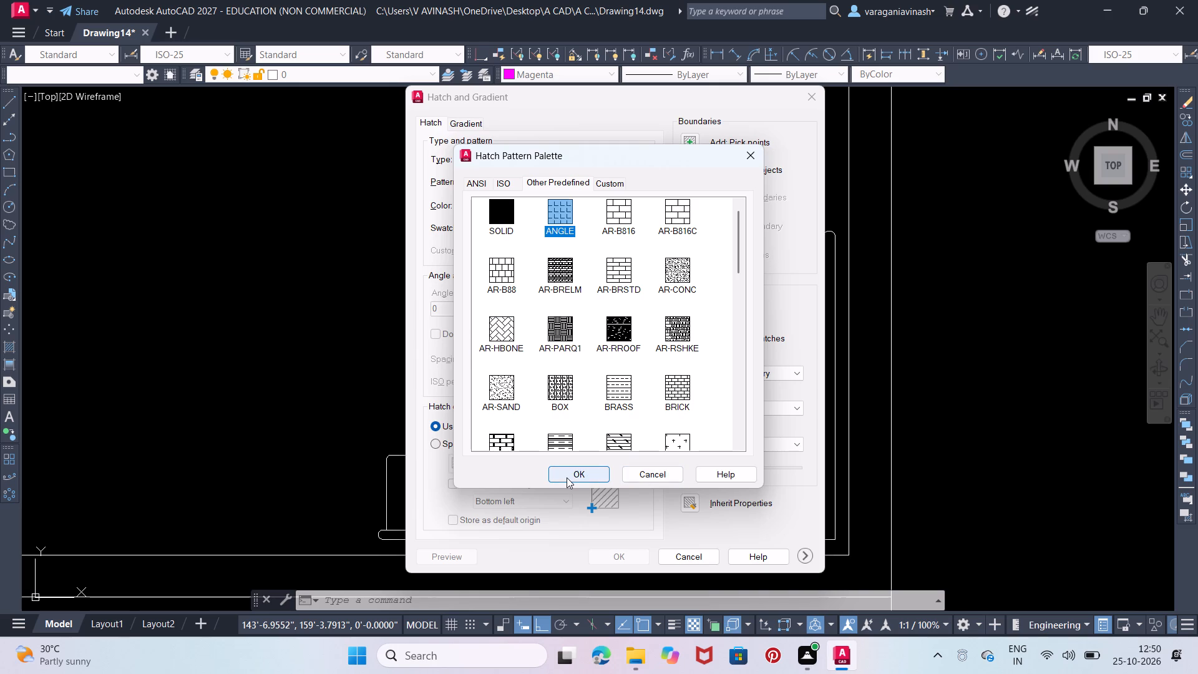
{"action": "left_click", "coordinate": [567, 477]}
{"action": "left_click", "coordinate": [581, 203]}
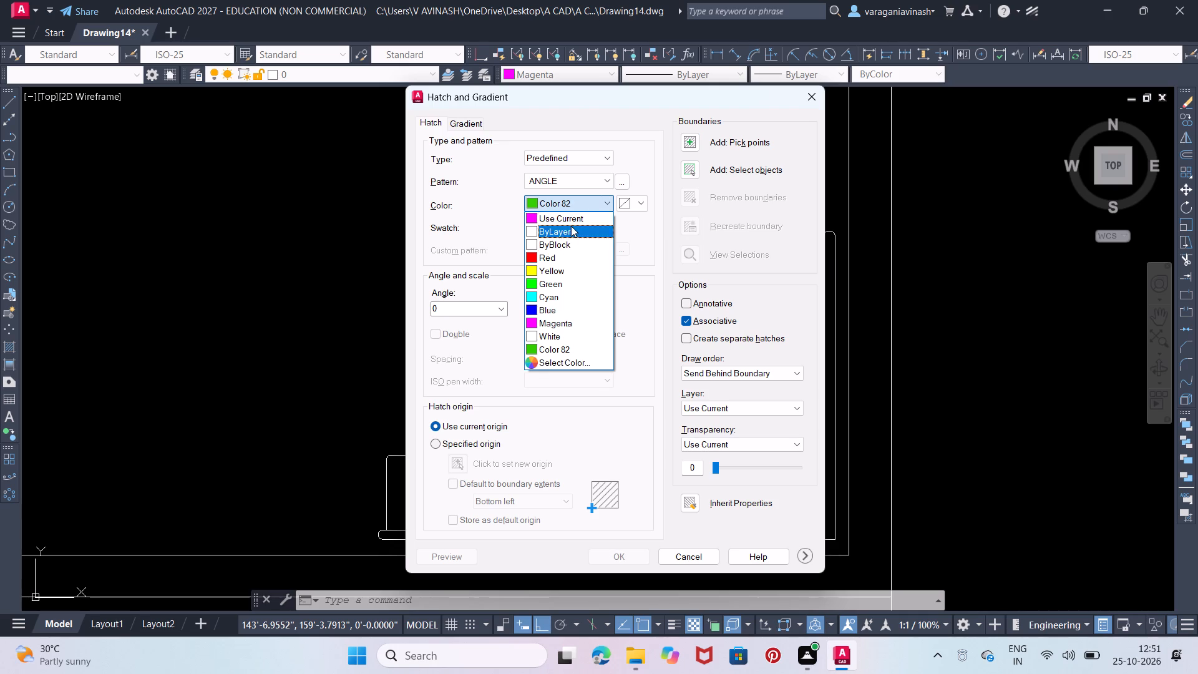
{"action": "left_click", "coordinate": [571, 218]}
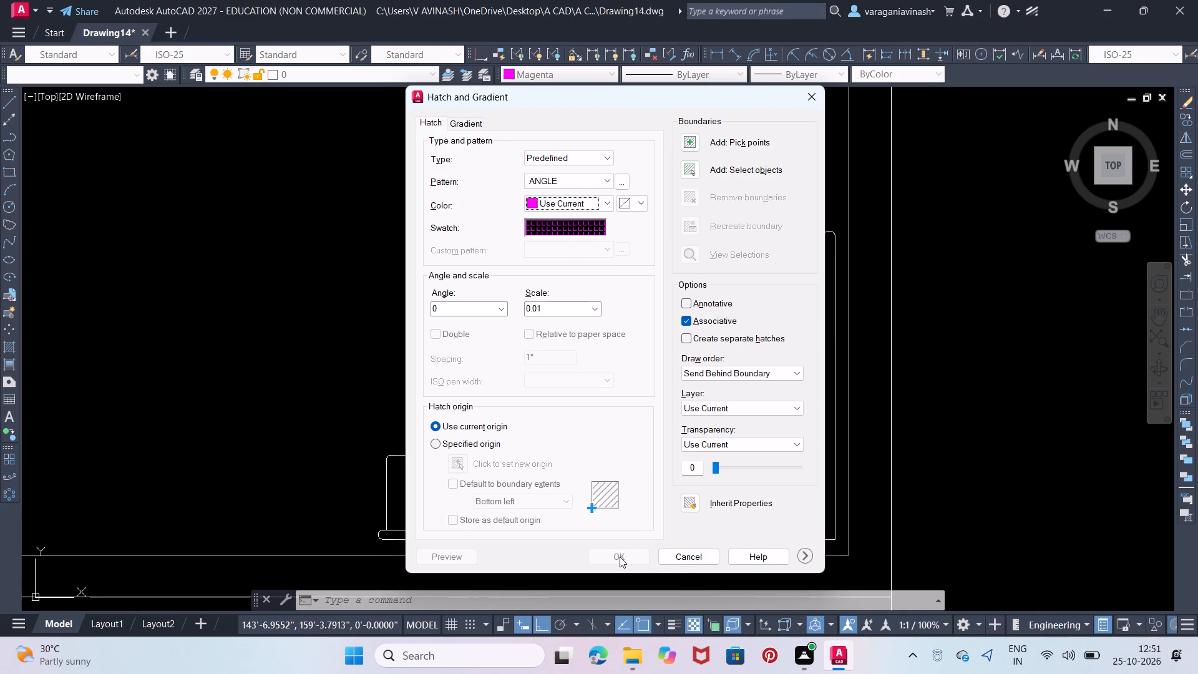
Hatch the trimmed magenta rectangle and the area under the magenta arc on the sofa with a pattern scale of 0.002.
{"action": "left_click", "coordinate": [688, 146]}
{"action": "left_click", "coordinate": [633, 306]}
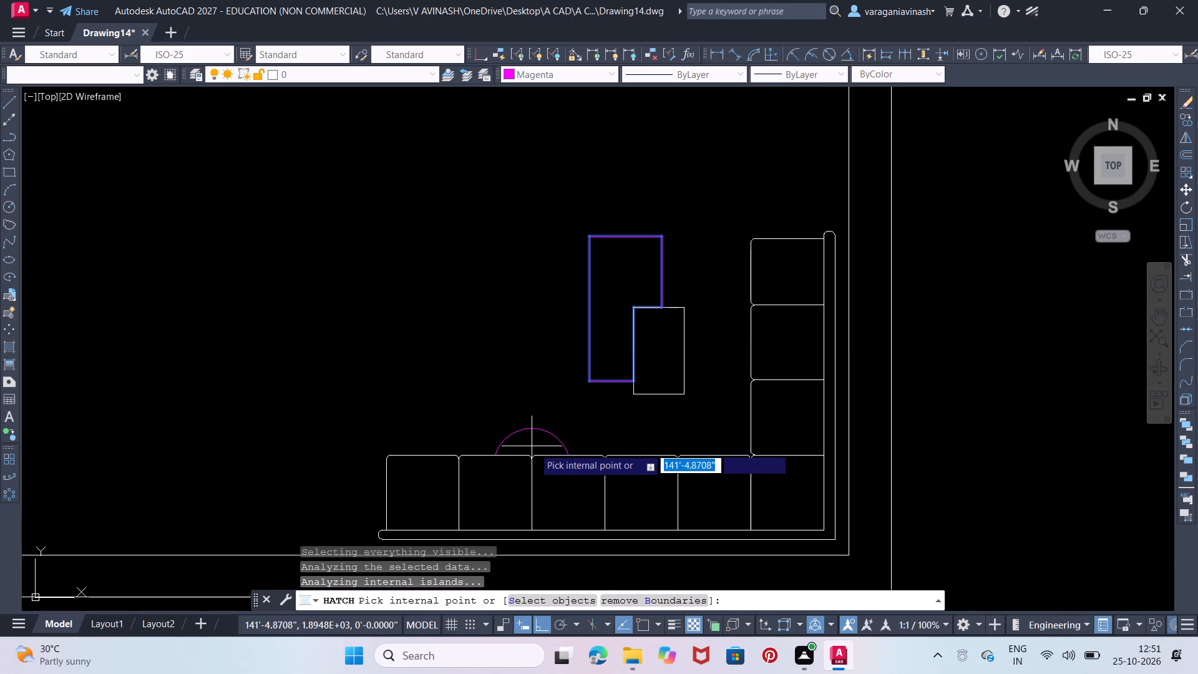
{"action": "left_click", "coordinate": [535, 448]}
{"action": "middle_click_drag", "start_coordinate": [845, 348], "coordinate": [957, 372]}
{"action": "scroll", "coordinate": [957, 372], "scroll_direction": "down", "scroll_amount": 2}
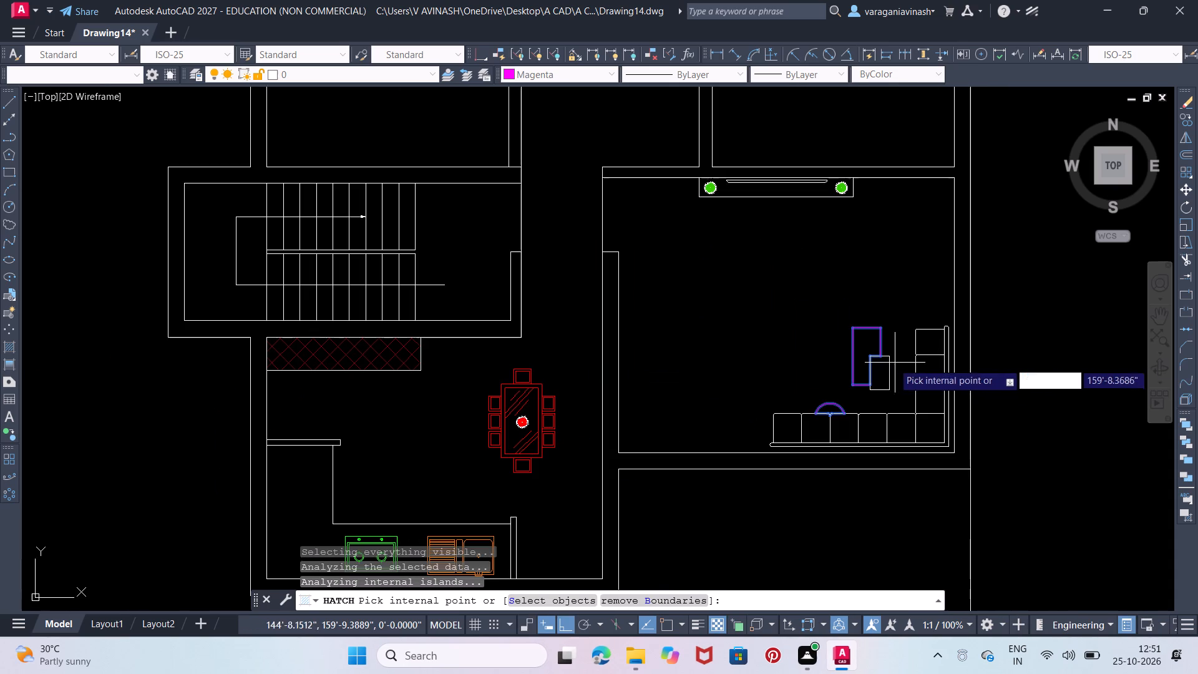
{"action": "middle_click_drag", "start_coordinate": [846, 361], "coordinate": [698, 359]}
{"action": "scroll", "coordinate": [698, 359], "scroll_direction": "up", "scroll_amount": 2}
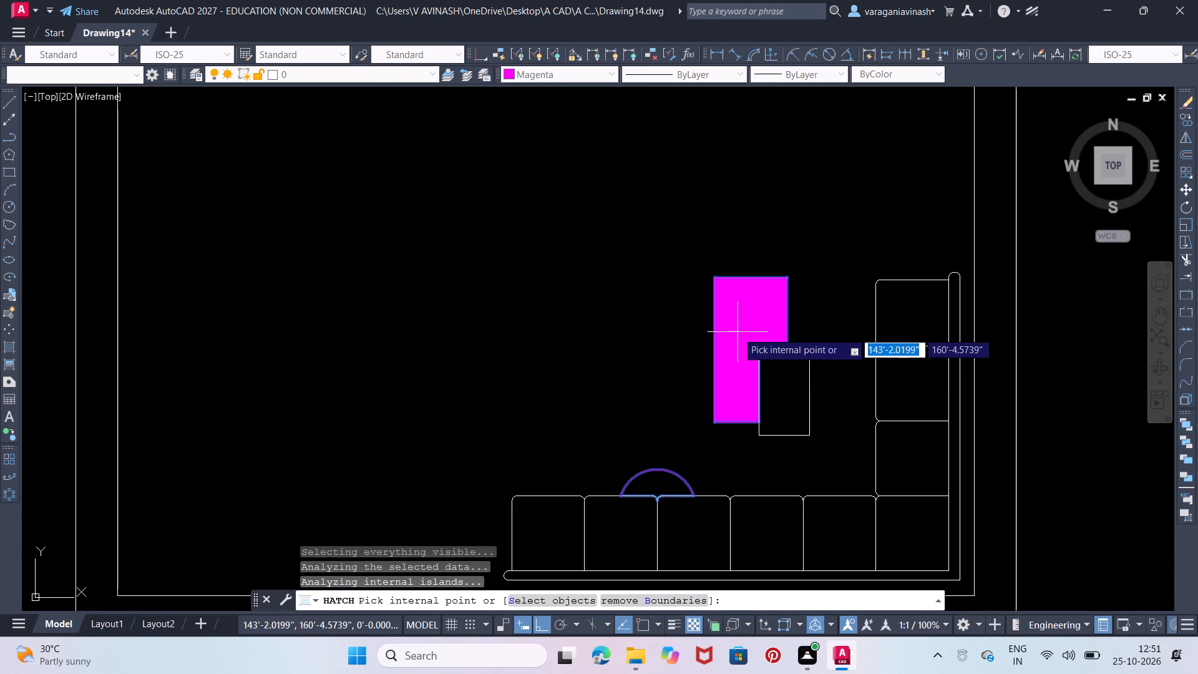
{"action": "key", "text": "Return"}
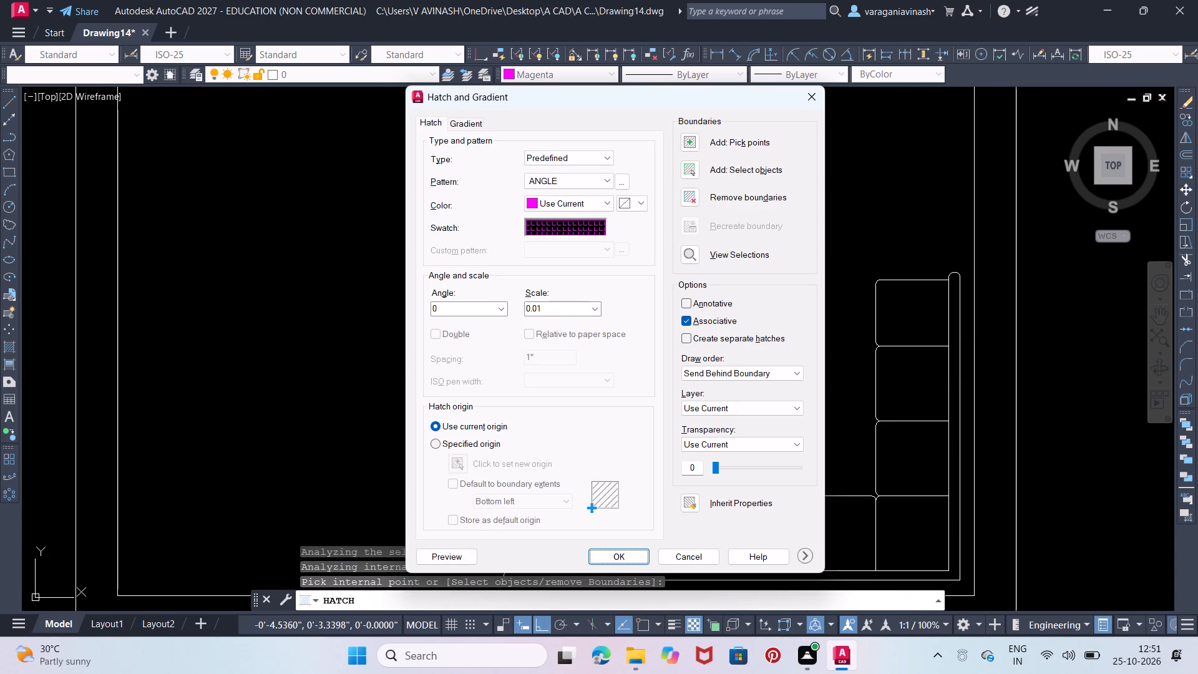
{"action": "left_click", "coordinate": [562, 309]}
{"action": "left_click", "coordinate": [562, 309]}
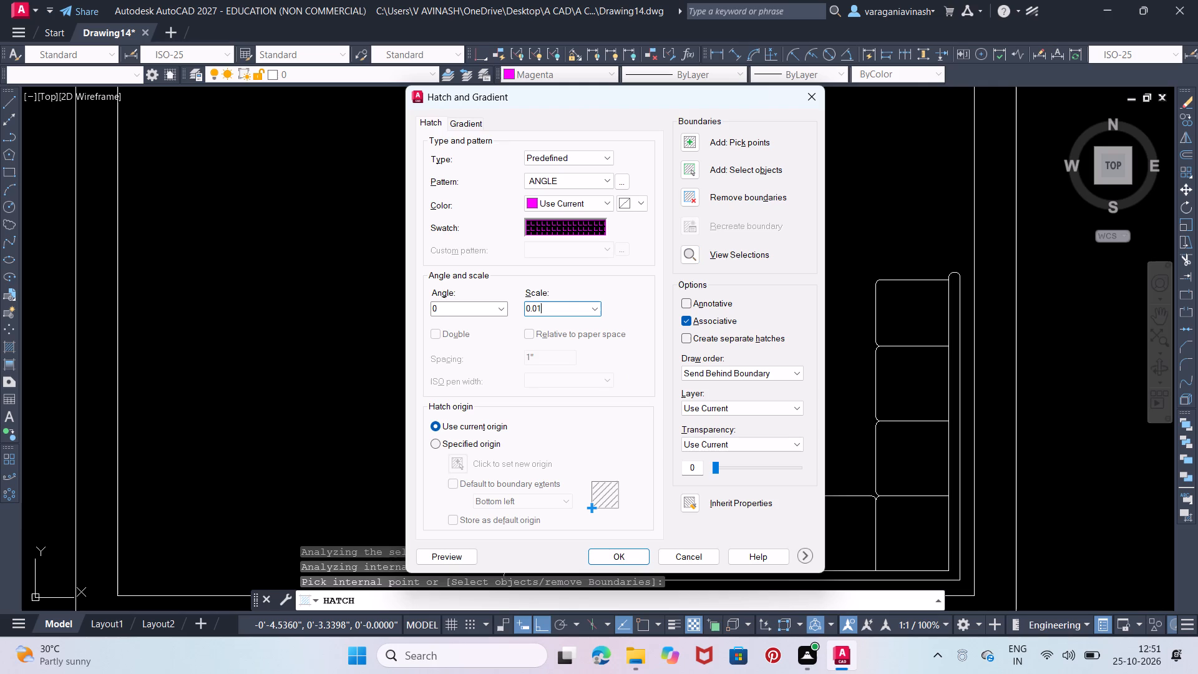
{"action": "key", "text": "0"}
{"action": "key", "text": "BackSpace"}
{"action": "key", "text": "BackSpace"}
{"action": "type", "text": "02"}
{"action": "left_click", "coordinate": [622, 561]}
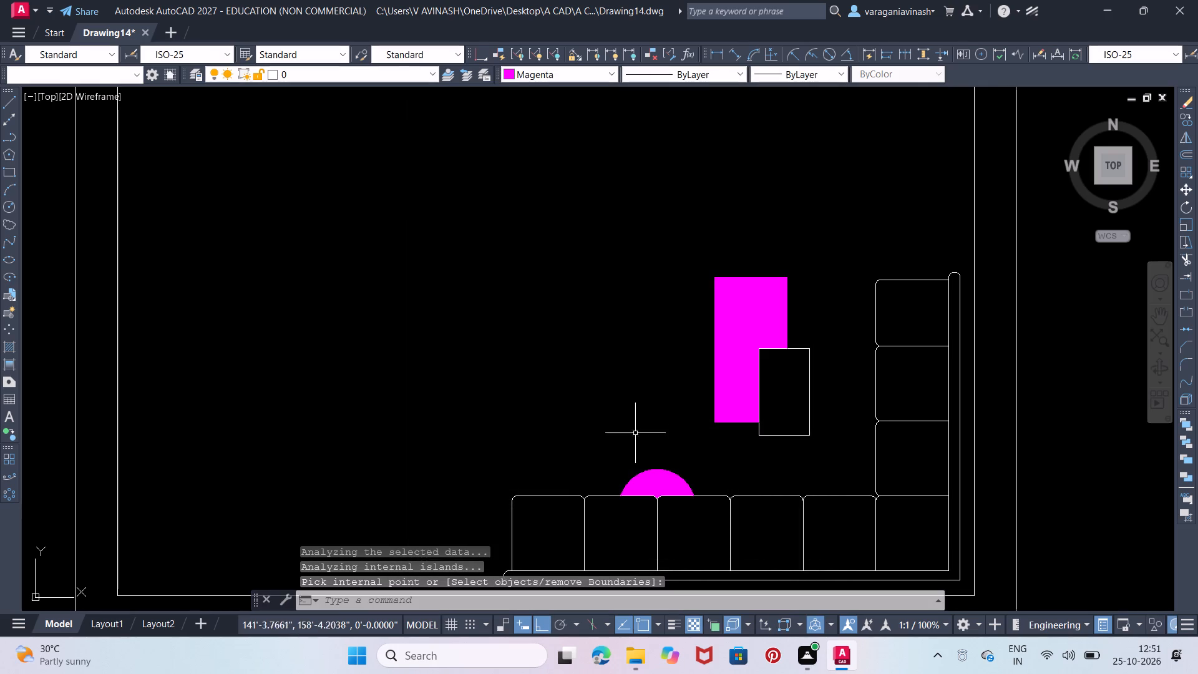
Open the magenta hatch's properties and set its pattern scale to 0.005.
{"action": "middle_click_drag", "start_coordinate": [757, 341], "coordinate": [580, 338]}
{"action": "double_click", "coordinate": [580, 338]}
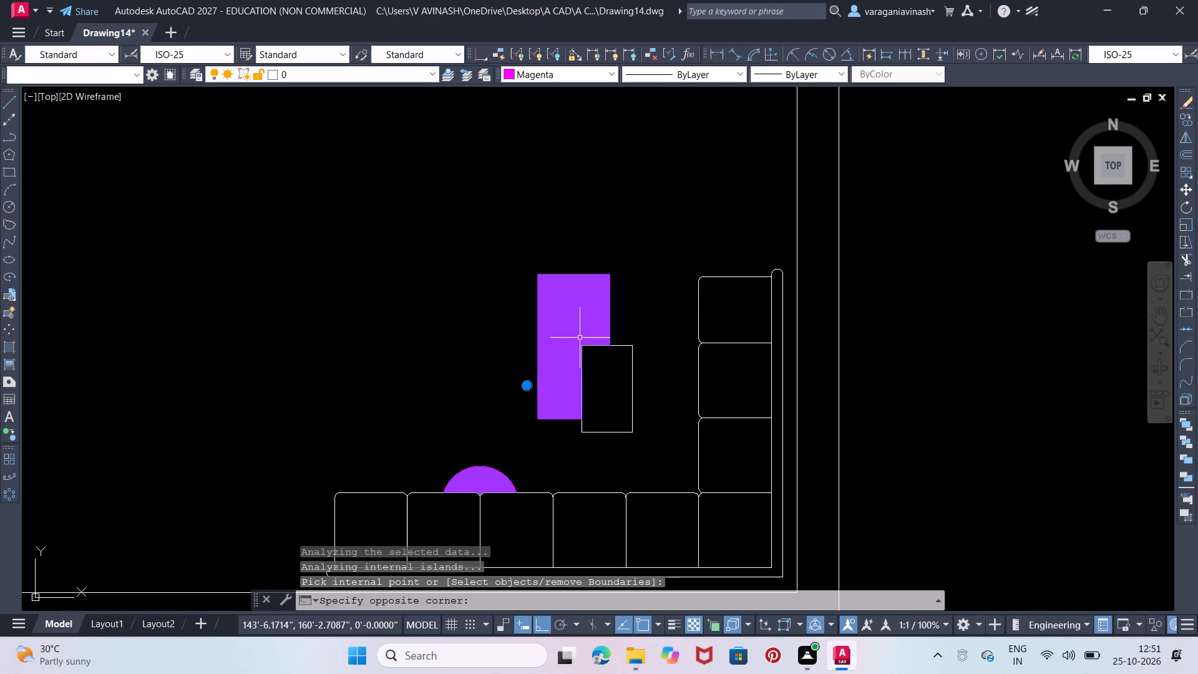
{"action": "left_click", "coordinate": [748, 290]}
{"action": "left_click", "coordinate": [748, 290]}
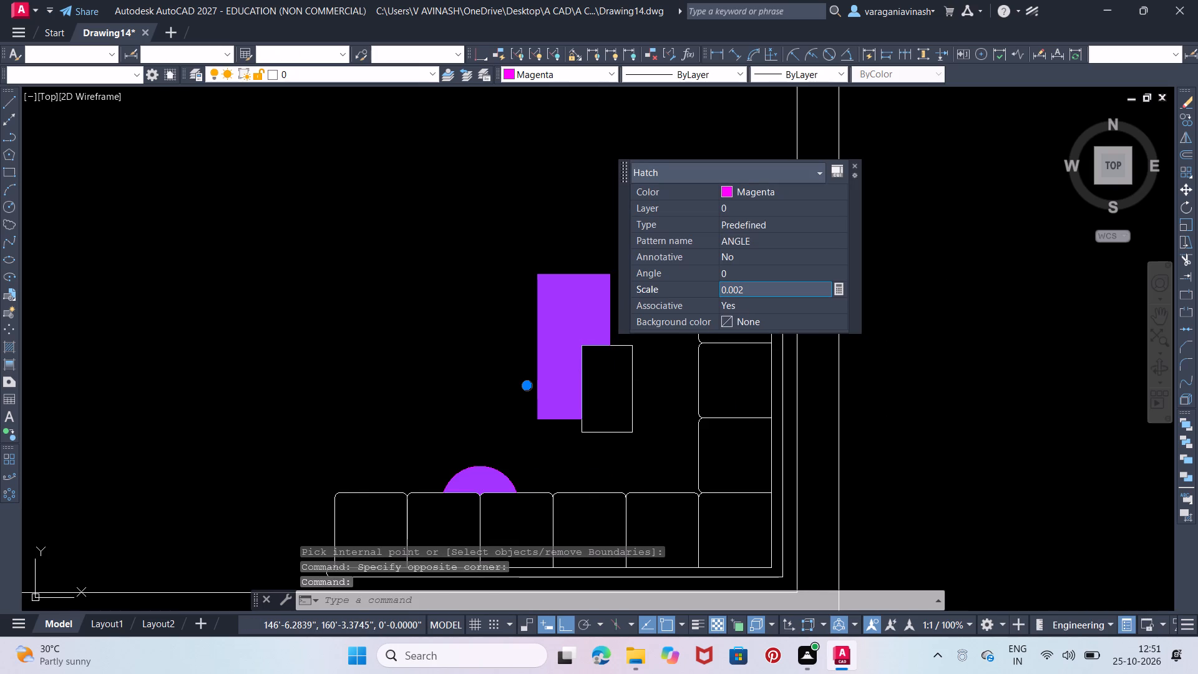
{"action": "key", "text": "BackSpace"}
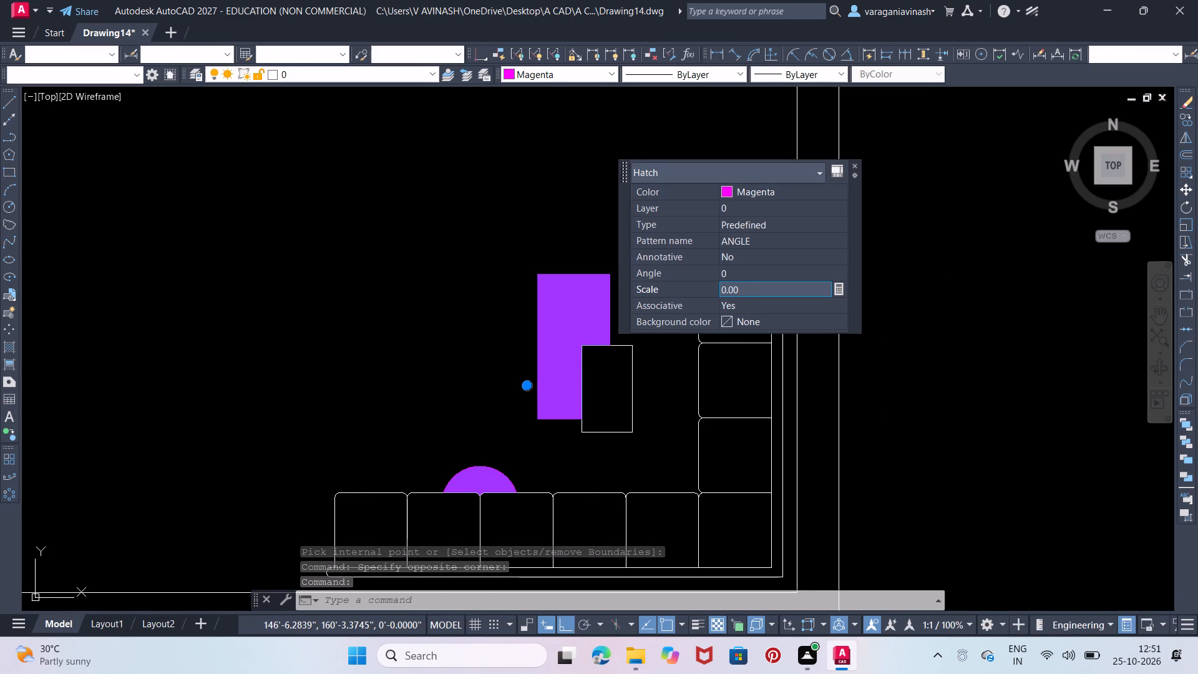
{"action": "key", "text": "5"}
{"action": "key", "text": "Return"}
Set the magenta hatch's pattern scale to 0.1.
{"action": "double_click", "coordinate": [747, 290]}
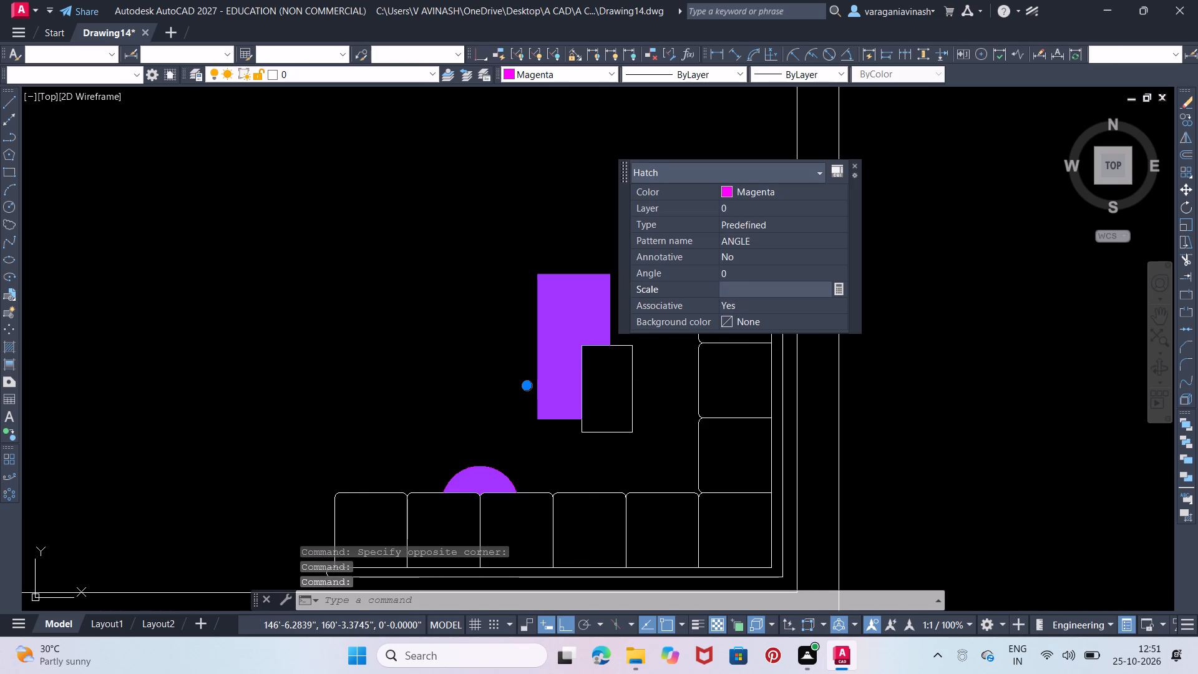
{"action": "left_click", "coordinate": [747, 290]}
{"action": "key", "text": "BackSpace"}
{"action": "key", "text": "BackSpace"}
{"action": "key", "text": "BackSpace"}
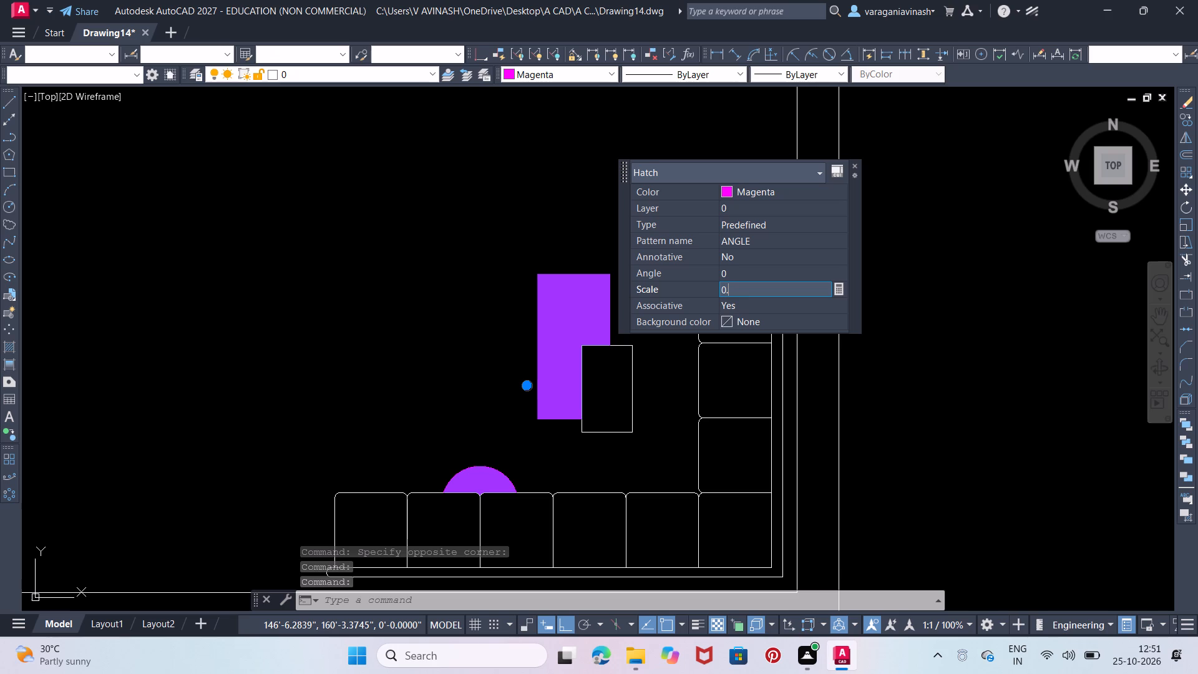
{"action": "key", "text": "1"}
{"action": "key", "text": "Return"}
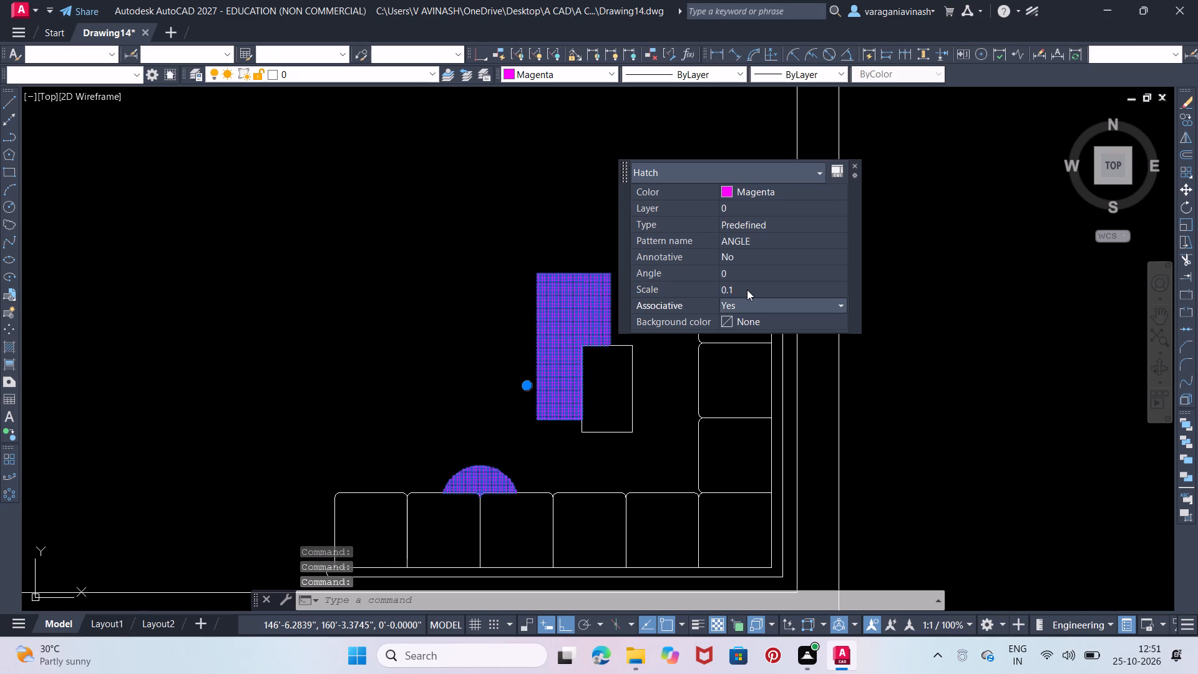
Set the magenta hatch's pattern scale to 0.3 and deselect it.
{"action": "left_click", "coordinate": [747, 290]}
{"action": "left_click", "coordinate": [747, 290]}
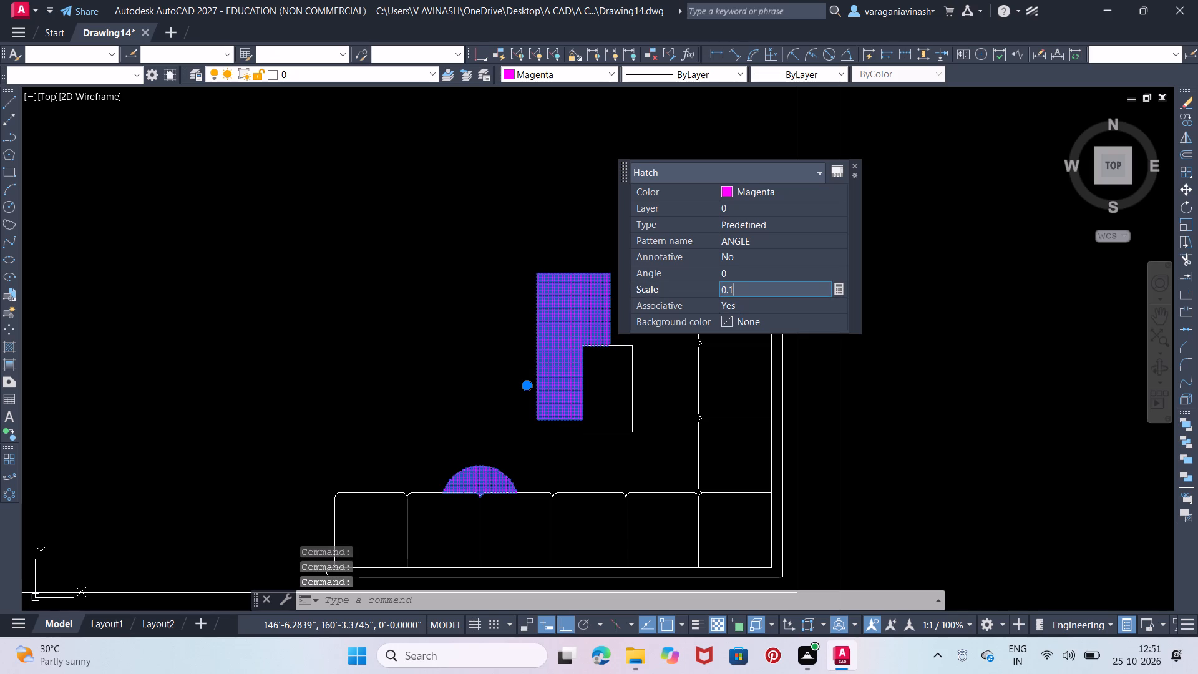
{"action": "key", "text": "BackSpace"}
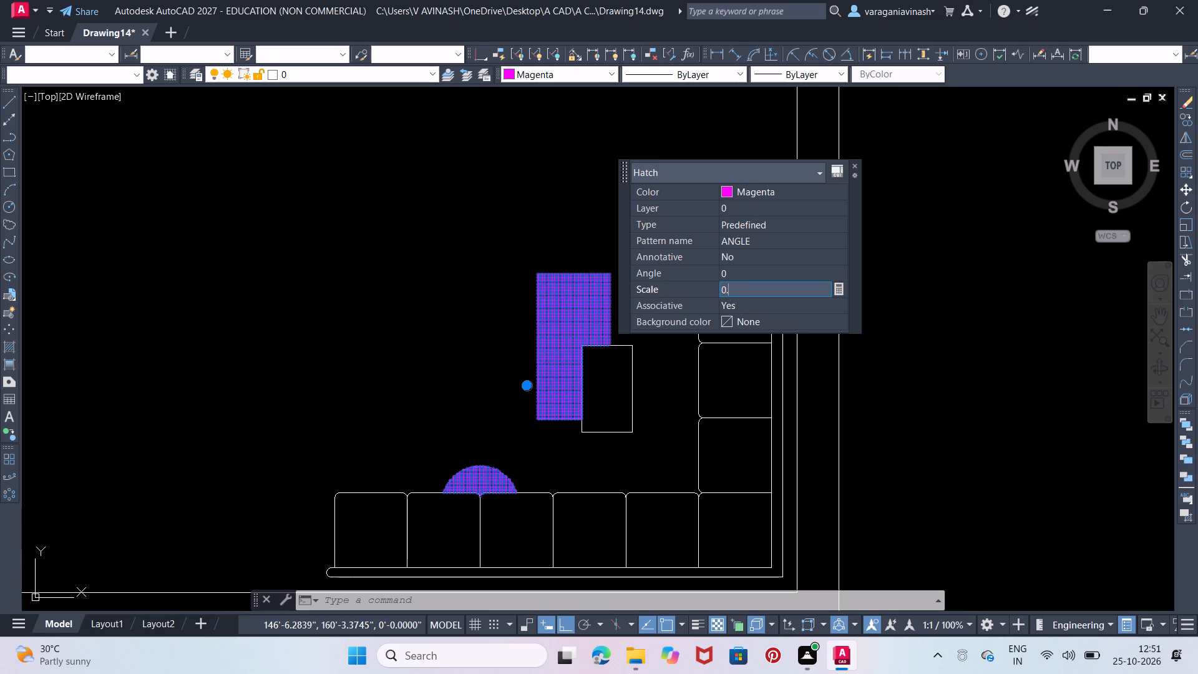
{"action": "key", "text": "3"}
{"action": "key", "text": "Return"}
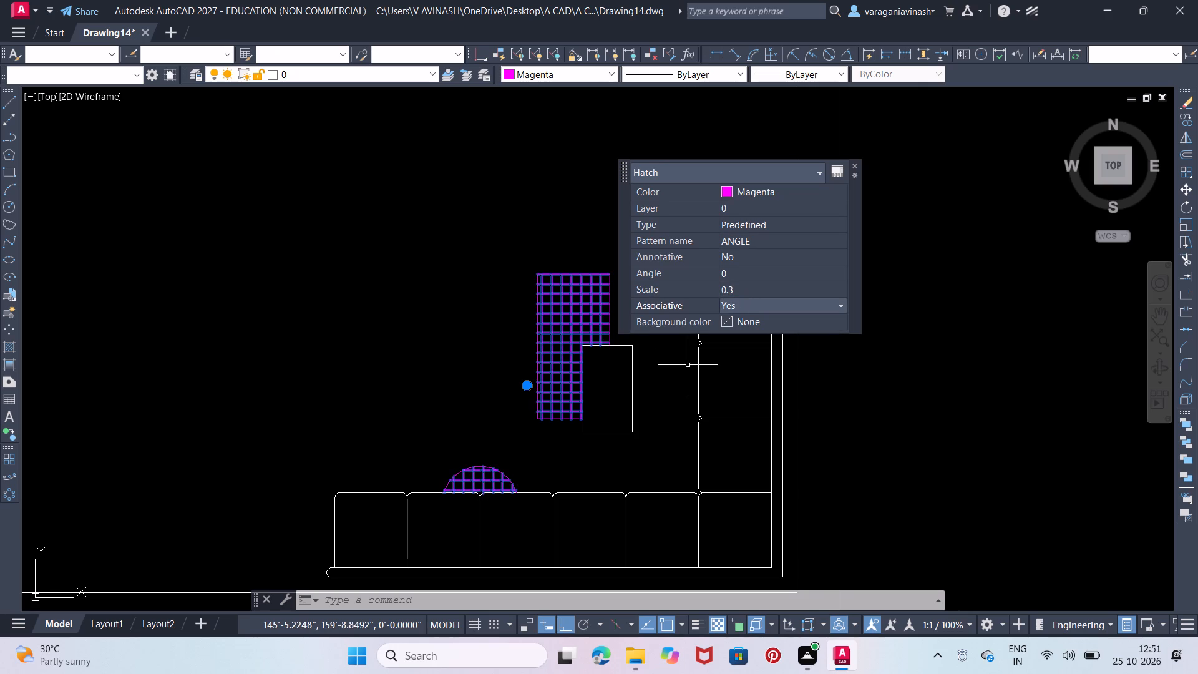
{"action": "left_click", "coordinate": [918, 270]}
{"action": "left_click", "coordinate": [915, 293]}
{"action": "key", "text": "Escape"}
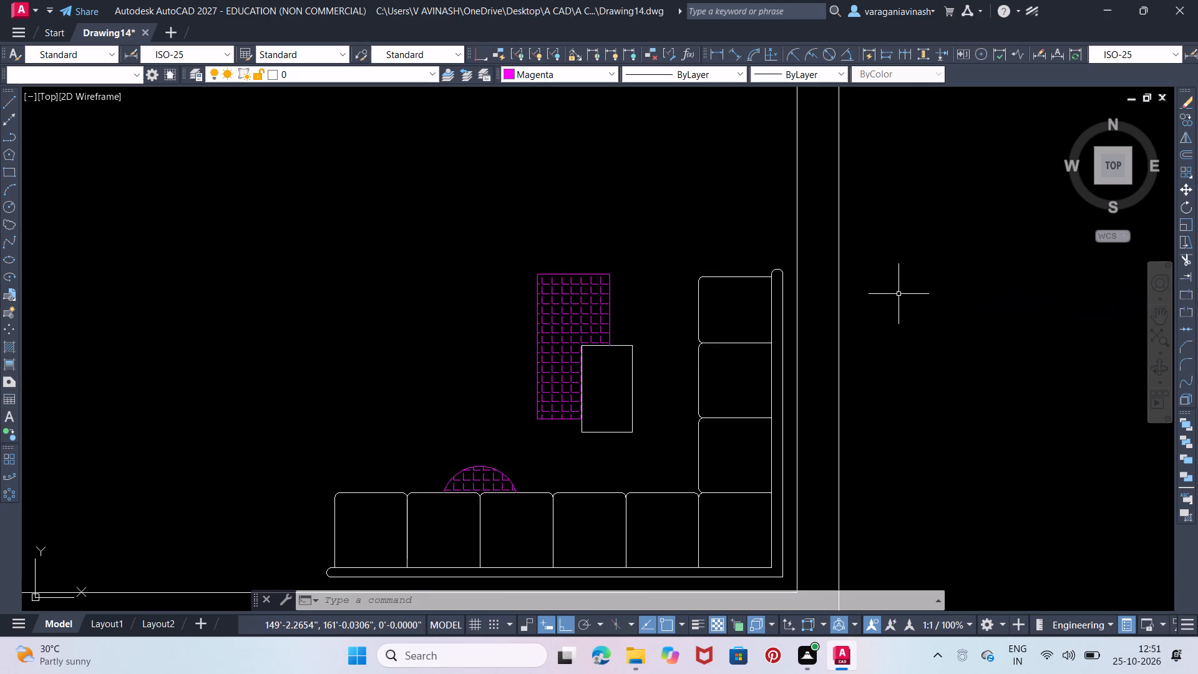
Hatch the wall unit between the two green plants, around its narrow strip, with a SOLID pattern in color 41.
{"action": "scroll", "coordinate": [897, 294], "scroll_direction": "down", "scroll_amount": 3}
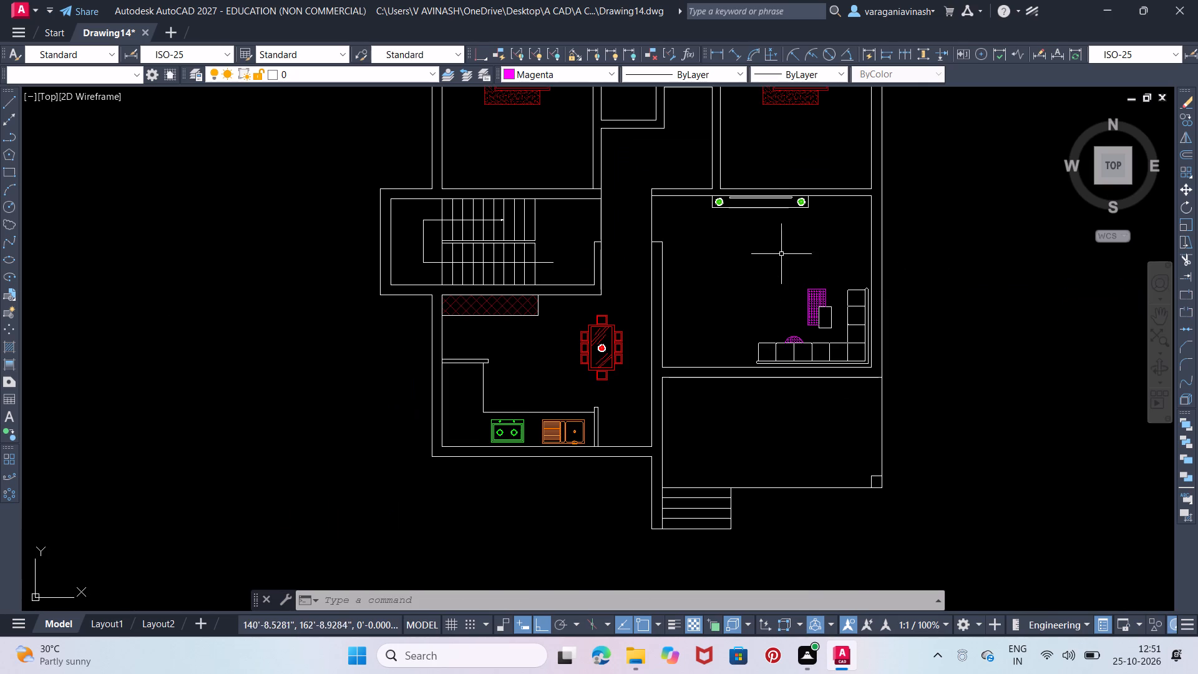
{"action": "scroll", "coordinate": [796, 201], "scroll_direction": "up", "scroll_amount": 2}
{"action": "middle_click_drag", "start_coordinate": [796, 201], "coordinate": [774, 236]}
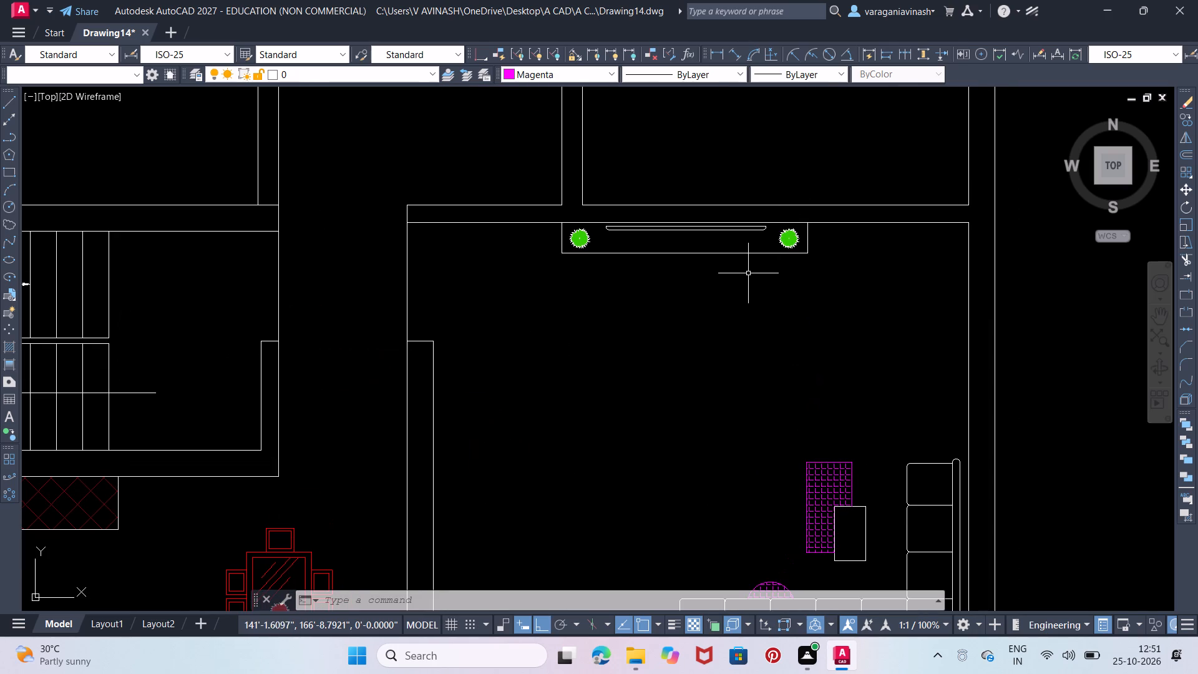
{"action": "key", "text": "h"}
{"action": "key", "text": "Return"}
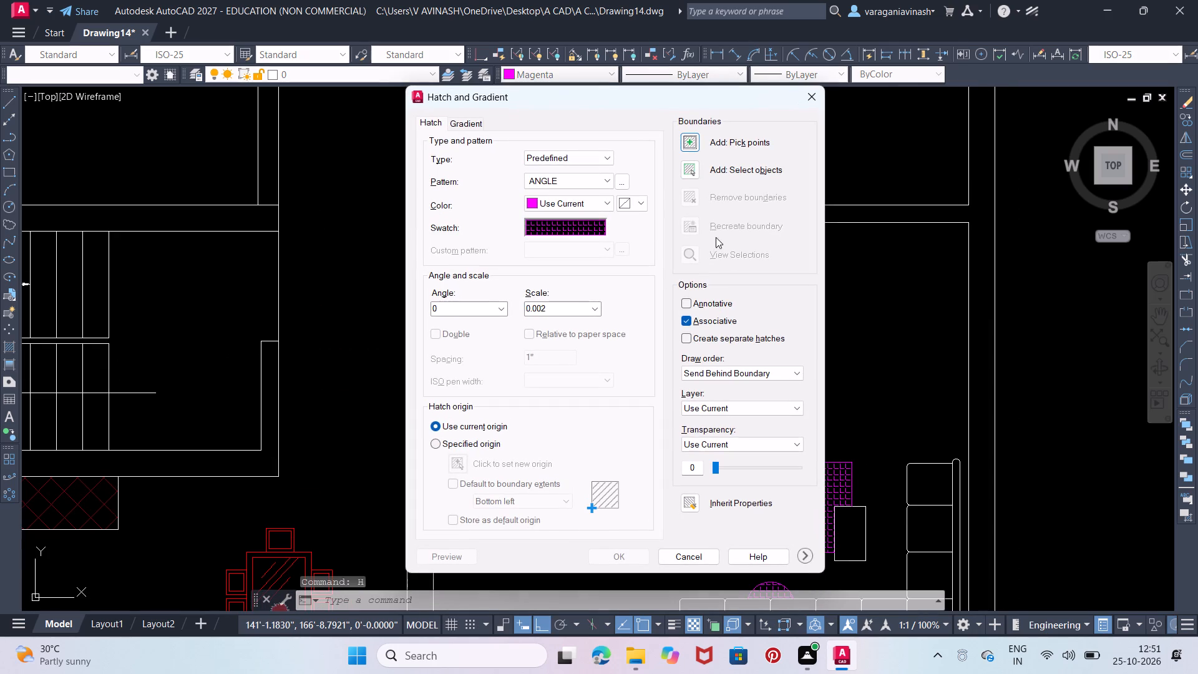
{"action": "left_click", "coordinate": [548, 227]}
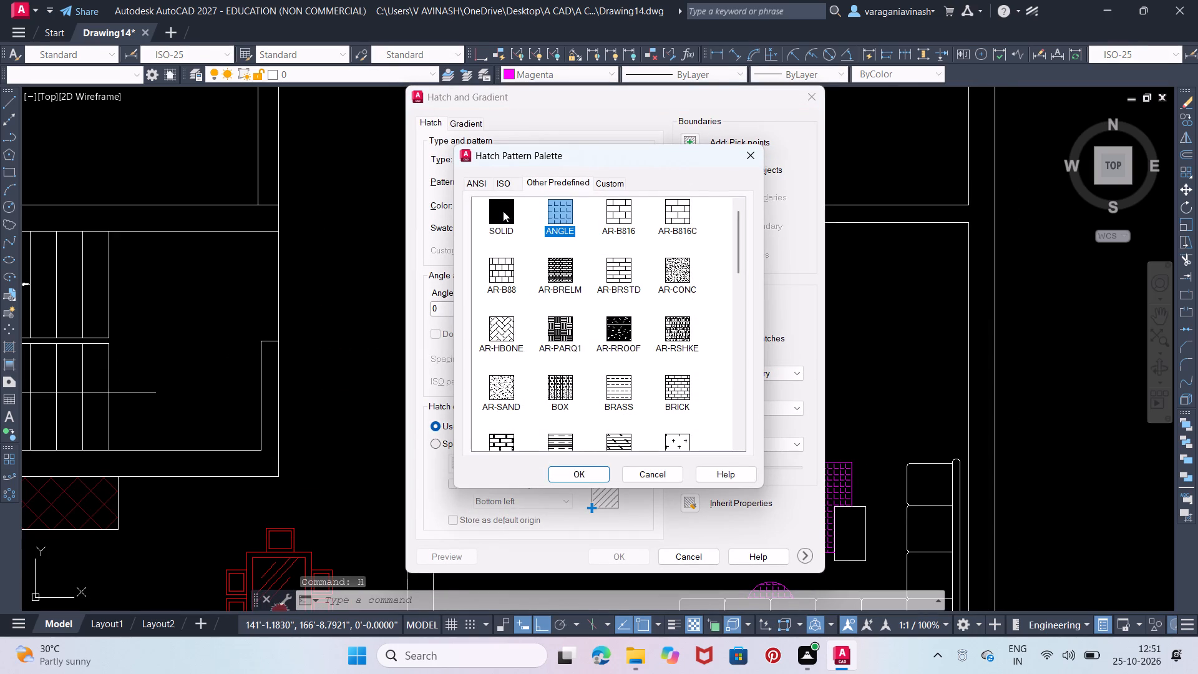
{"action": "left_click", "coordinate": [503, 211]}
{"action": "left_click", "coordinate": [589, 477]}
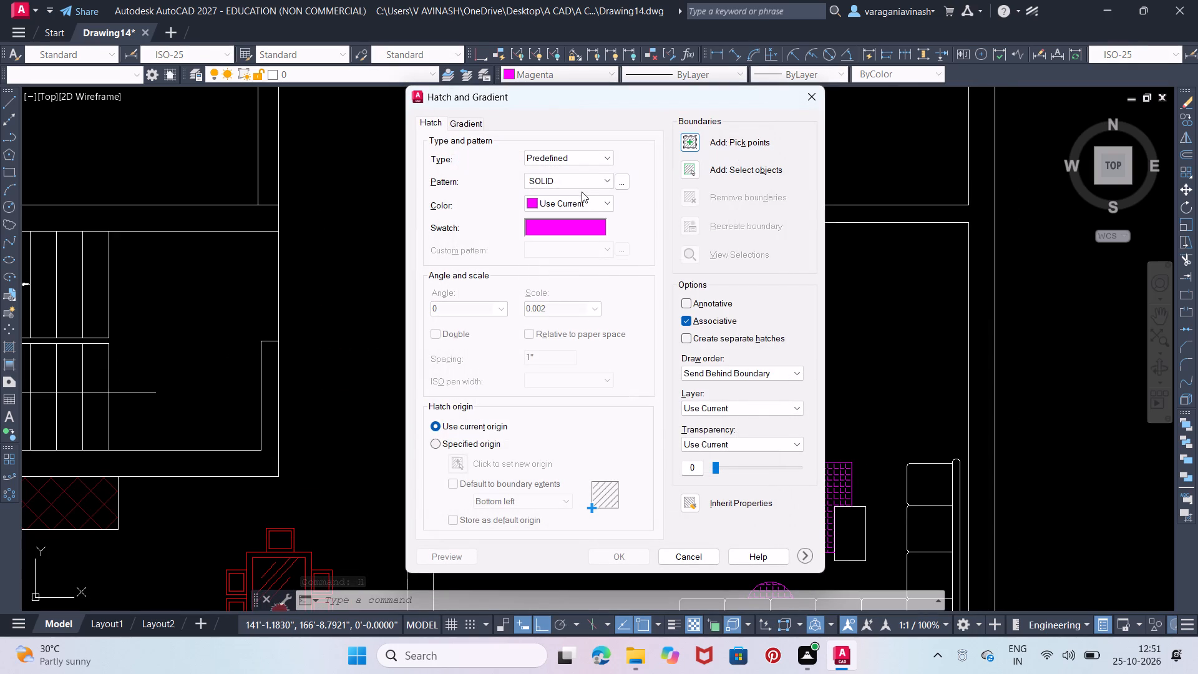
{"action": "left_click", "coordinate": [580, 200]}
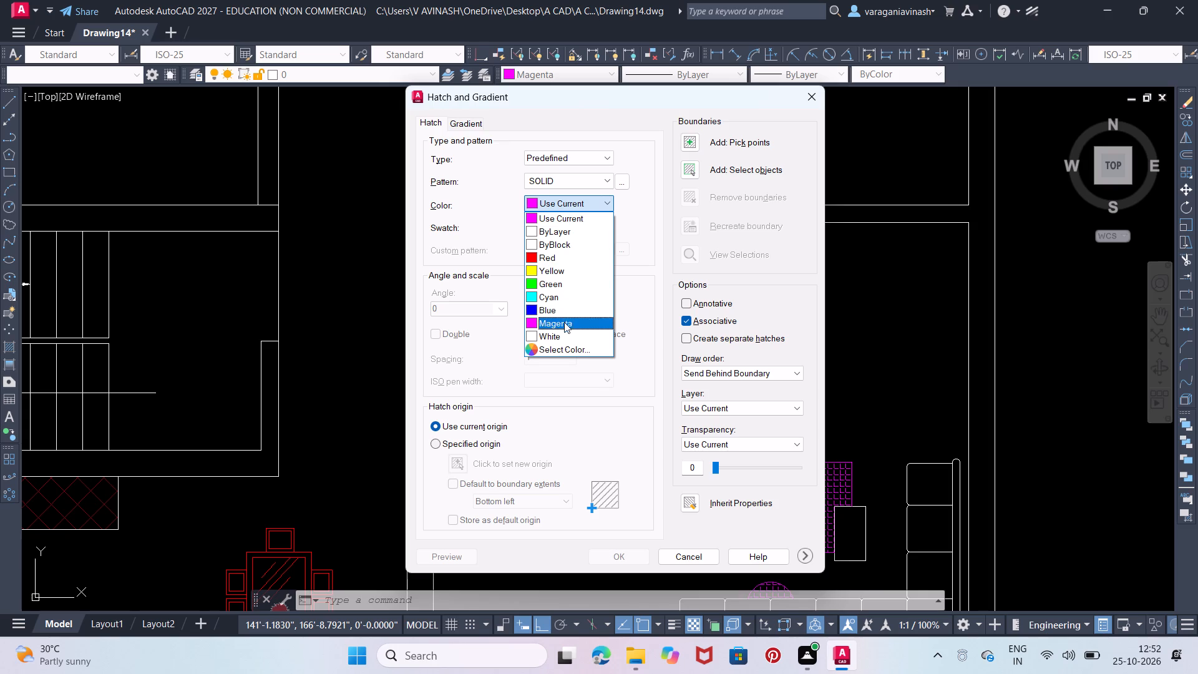
{"action": "left_click", "coordinate": [560, 353]}
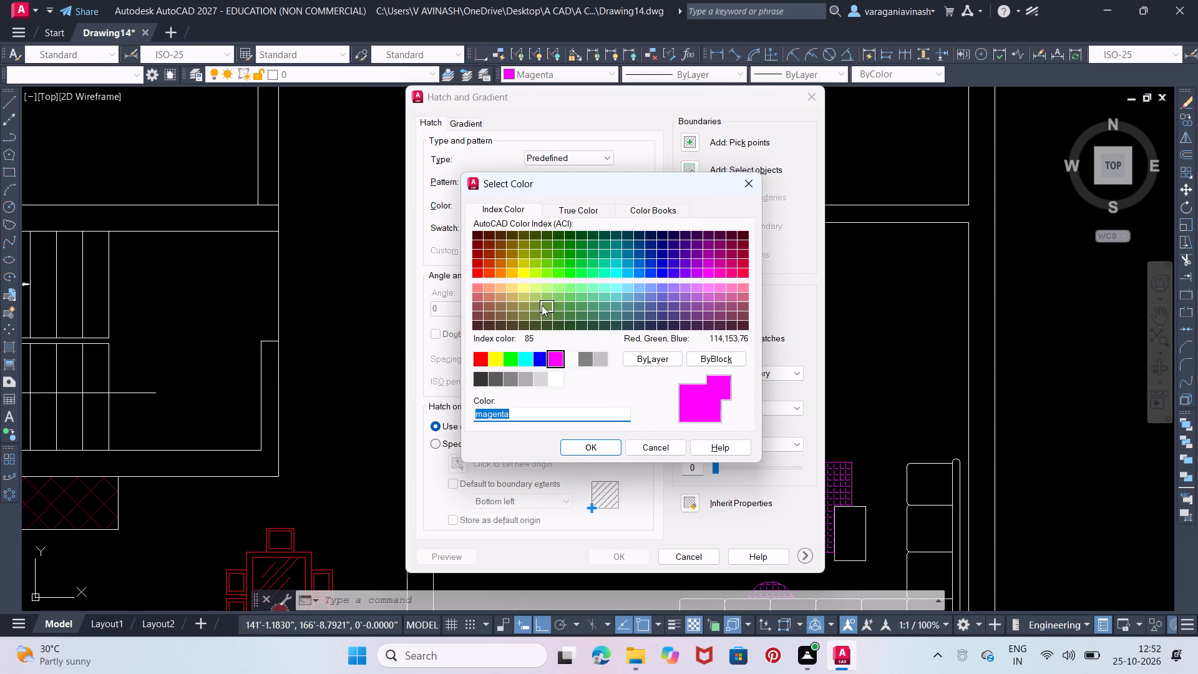
{"action": "left_click", "coordinate": [515, 285]}
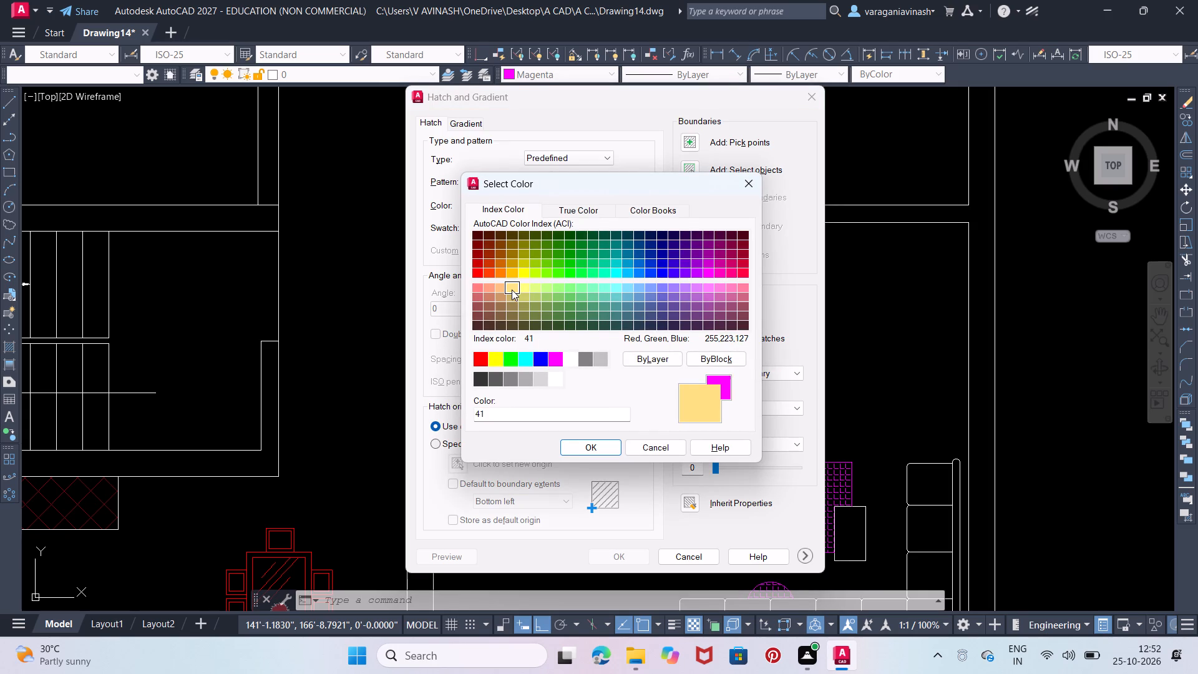
{"action": "left_click", "coordinate": [512, 276]}
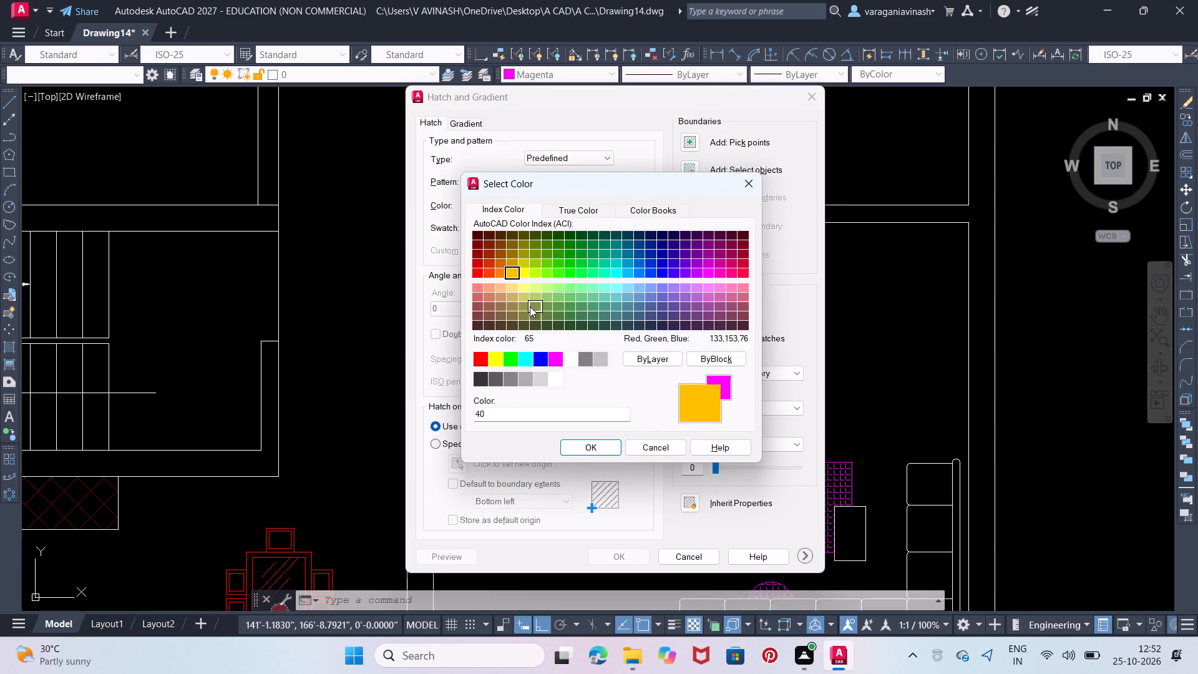
{"action": "left_click", "coordinate": [513, 286]}
{"action": "left_click", "coordinate": [590, 447]}
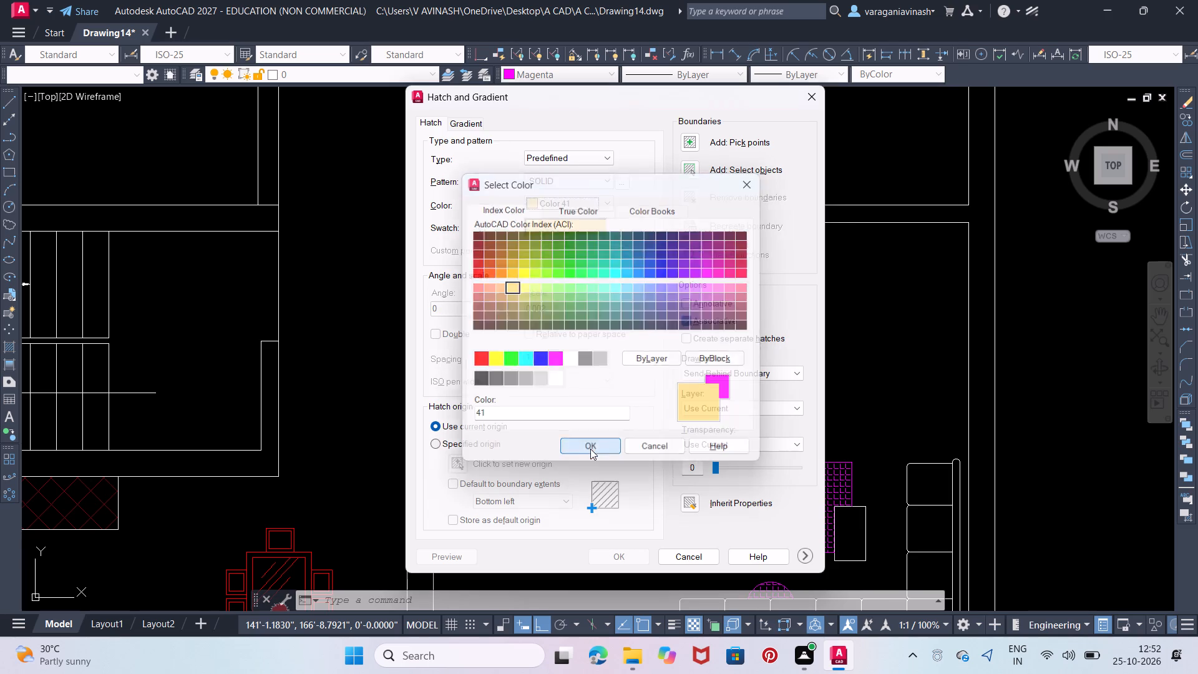
{"action": "left_click", "coordinate": [691, 138]}
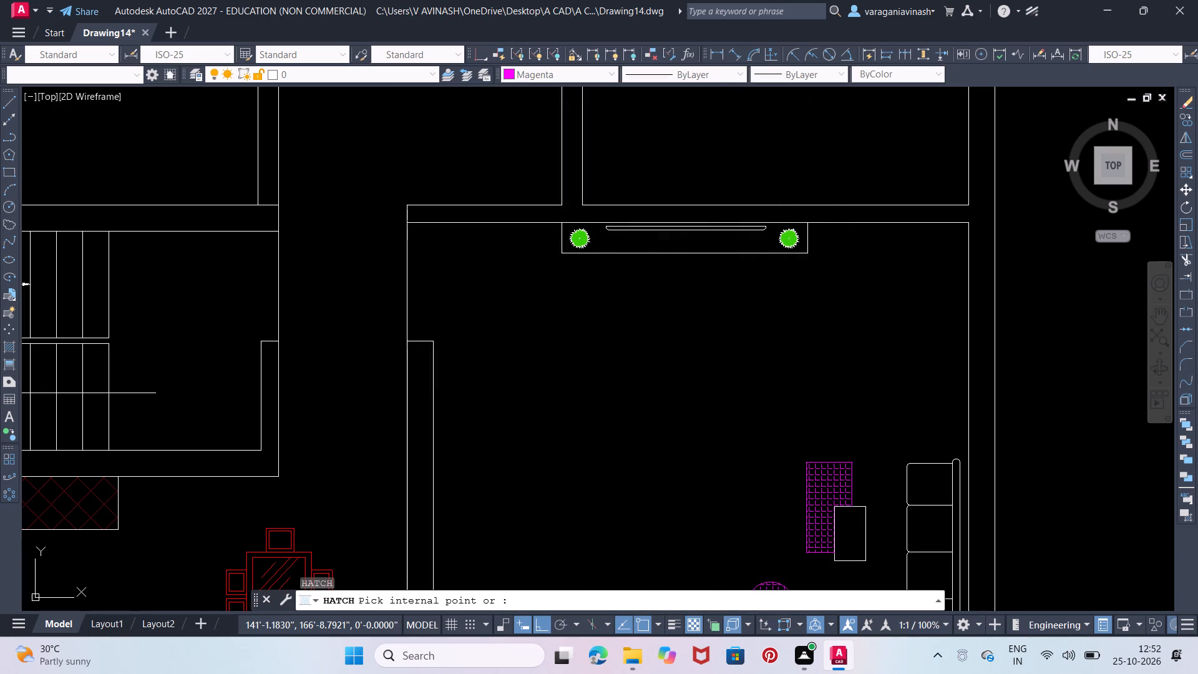
{"action": "left_click", "coordinate": [694, 237]}
{"action": "key", "text": "Return"}
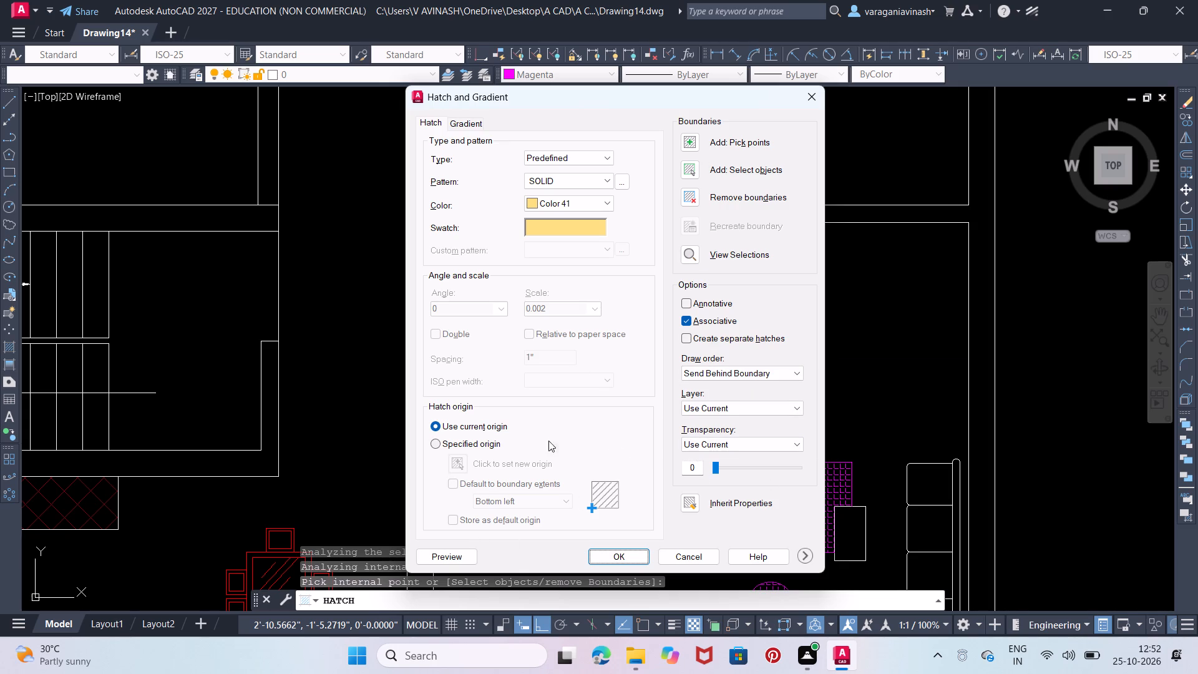
{"action": "left_click", "coordinate": [441, 555]}
{"action": "key", "text": "Return"}
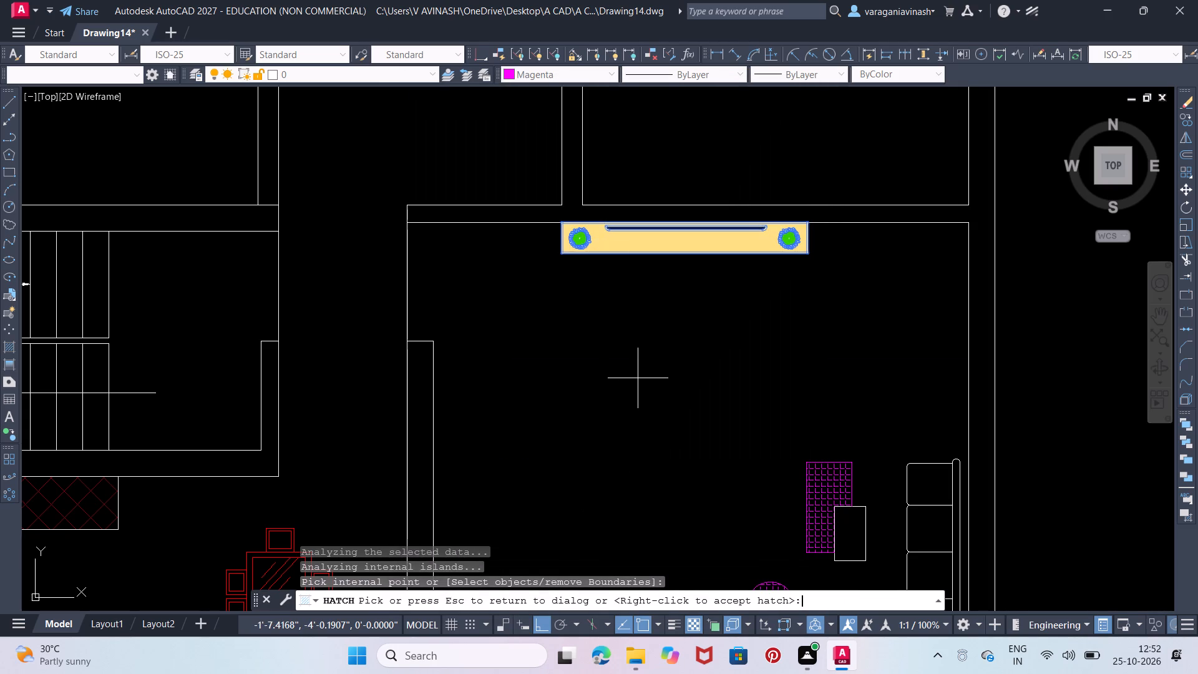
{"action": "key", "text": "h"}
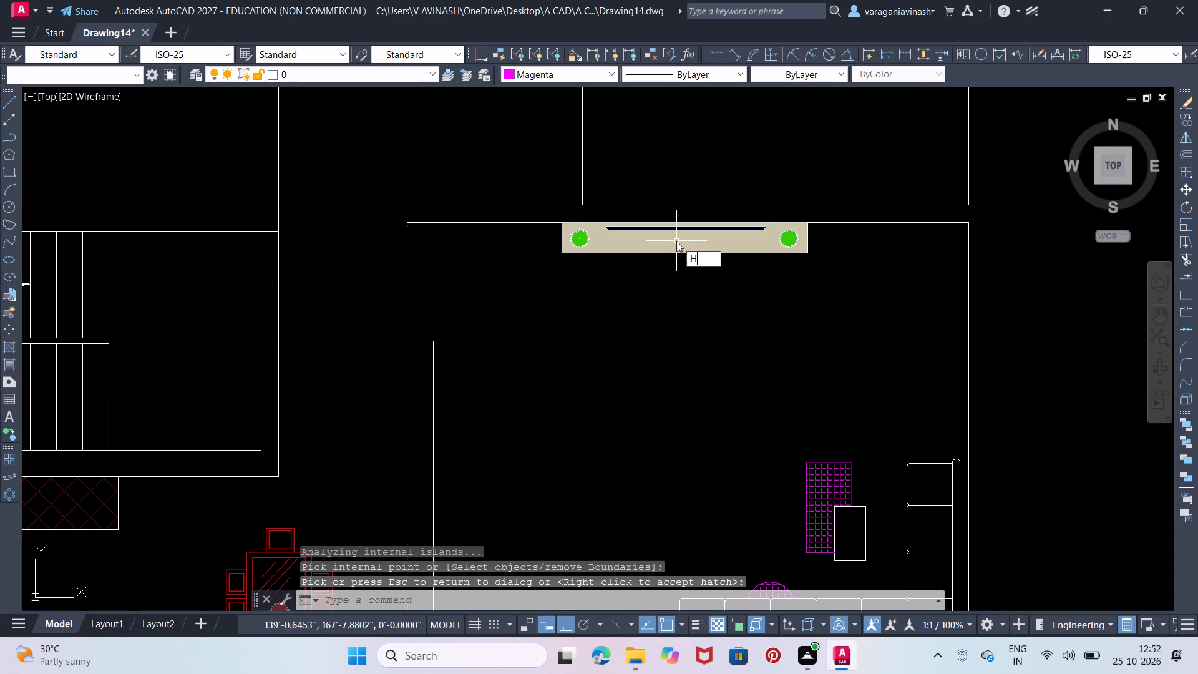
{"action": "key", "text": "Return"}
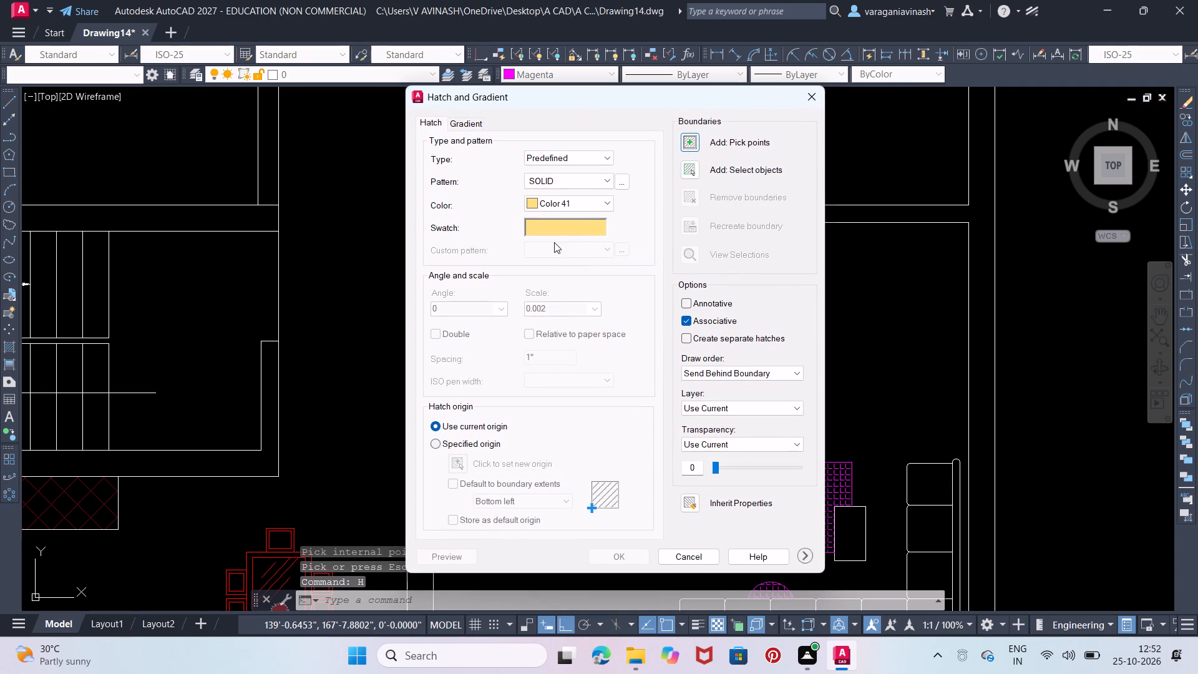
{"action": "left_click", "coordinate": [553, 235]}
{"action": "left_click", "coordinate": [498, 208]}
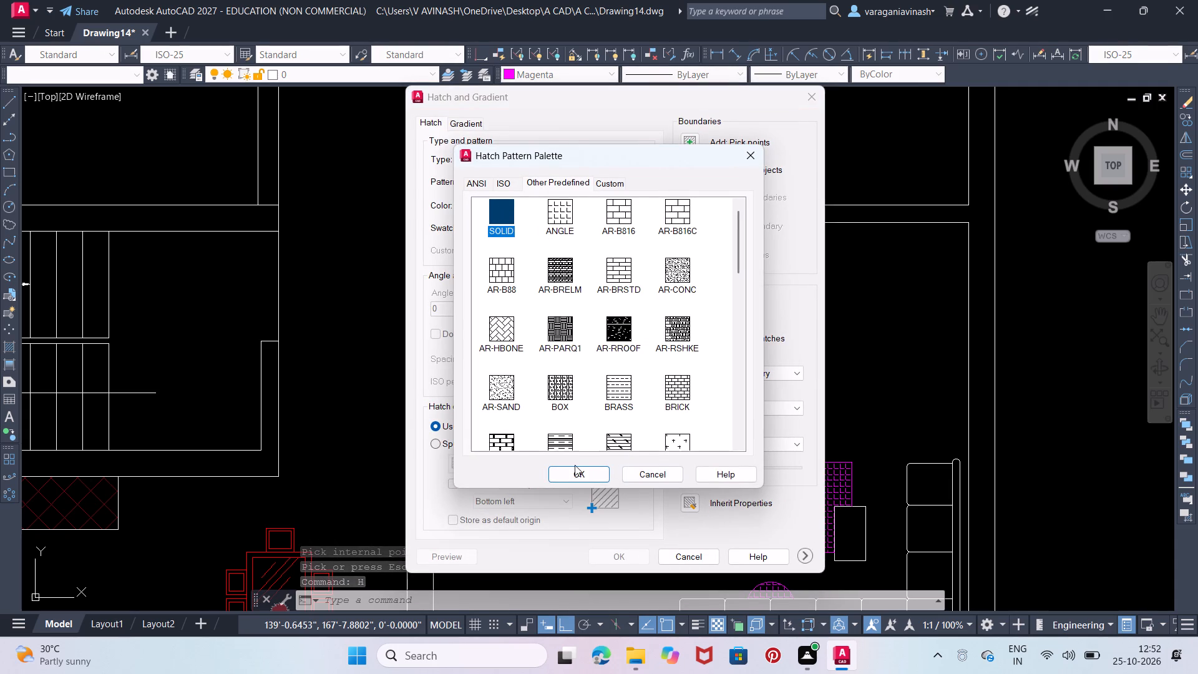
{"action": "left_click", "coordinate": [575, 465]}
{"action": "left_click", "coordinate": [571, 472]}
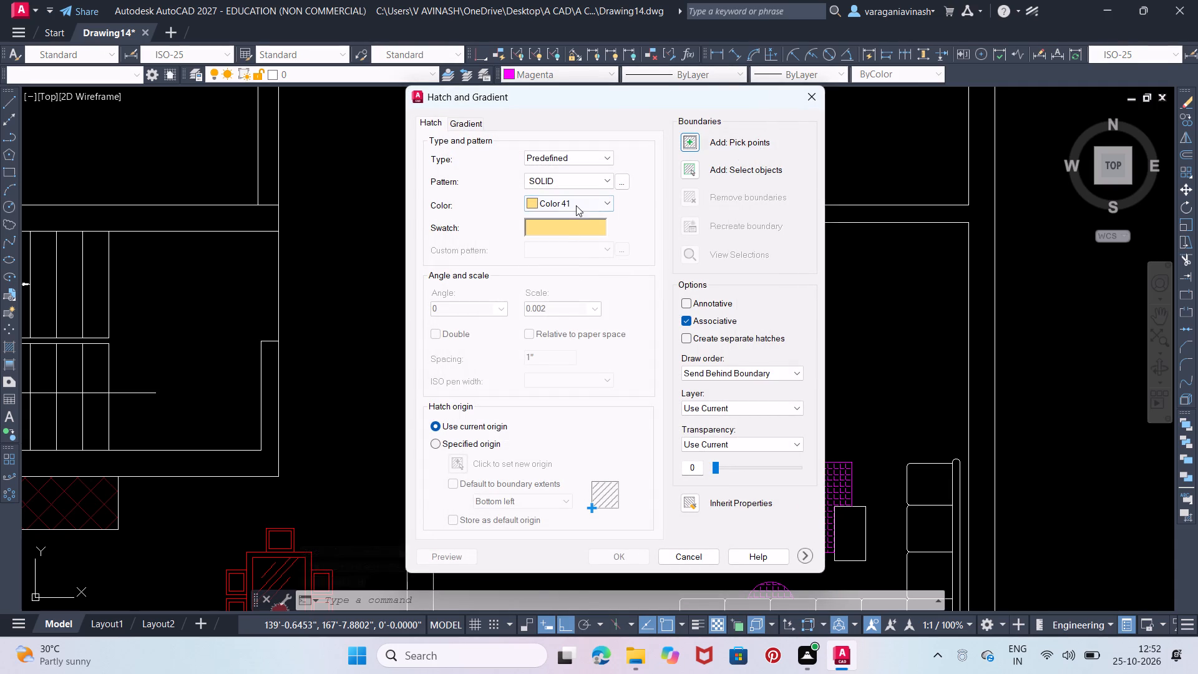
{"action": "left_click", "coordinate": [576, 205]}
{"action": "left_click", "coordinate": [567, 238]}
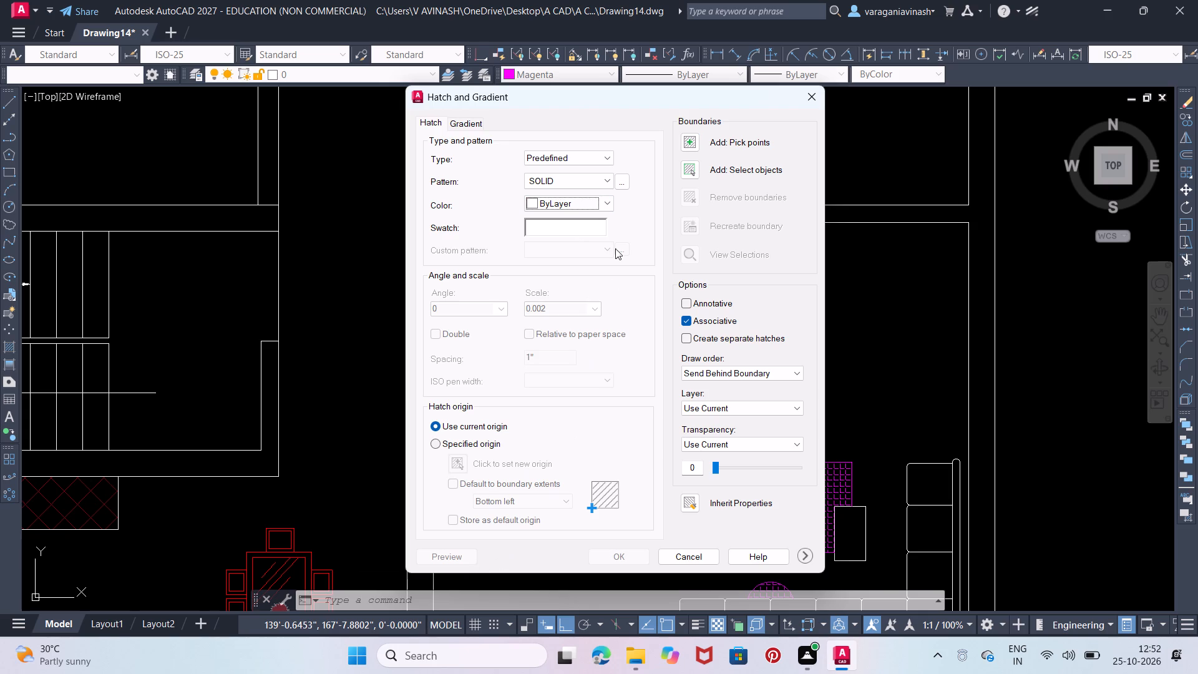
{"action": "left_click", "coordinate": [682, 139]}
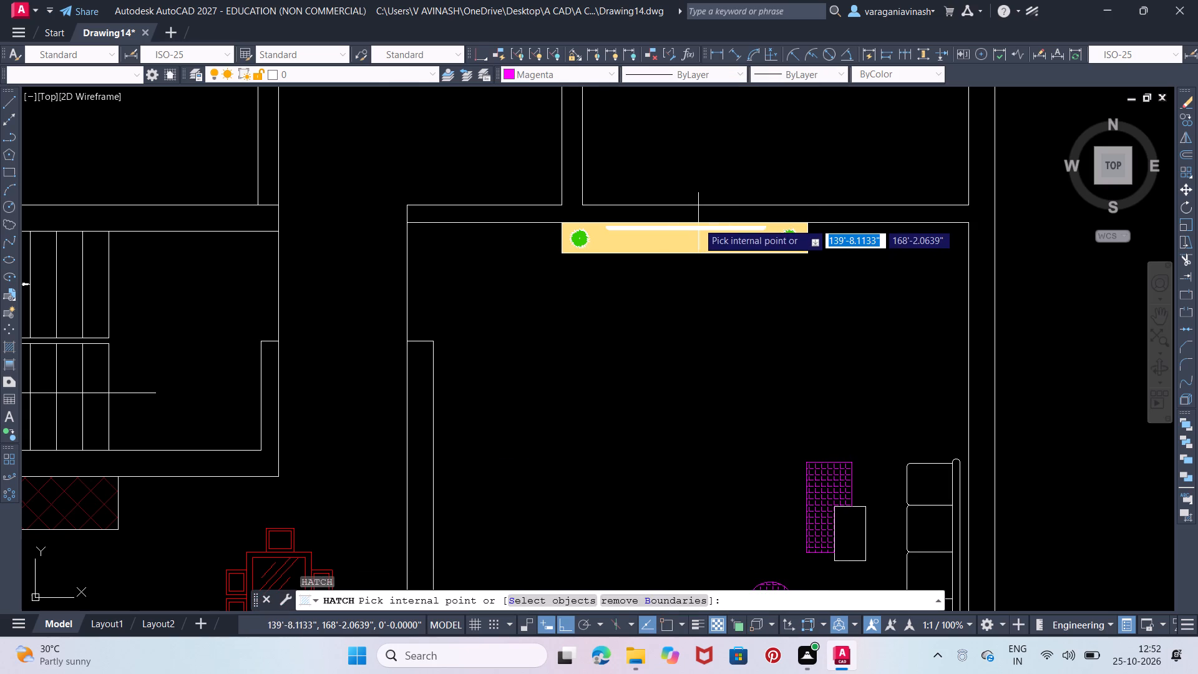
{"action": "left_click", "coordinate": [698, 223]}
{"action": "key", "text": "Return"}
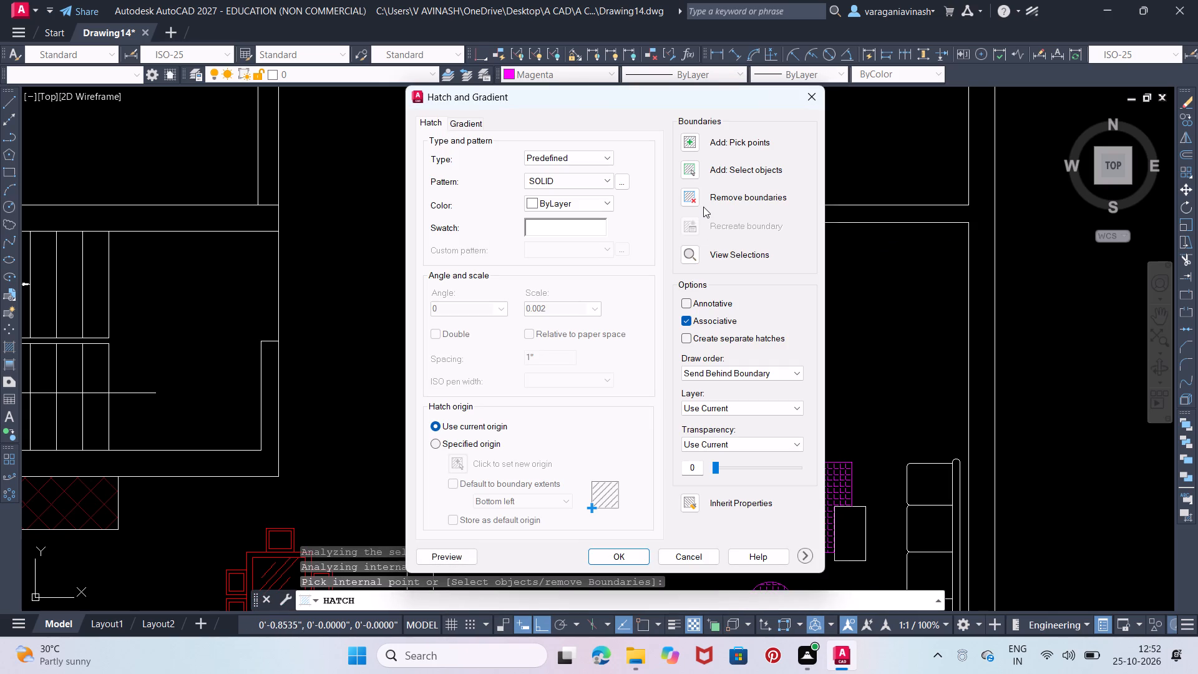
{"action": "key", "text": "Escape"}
Hatch the narrow rounded strip inside the wall unit with a SOLID pattern in ByLayer color.
{"action": "scroll", "coordinate": [710, 228], "scroll_direction": "up", "scroll_amount": 1}
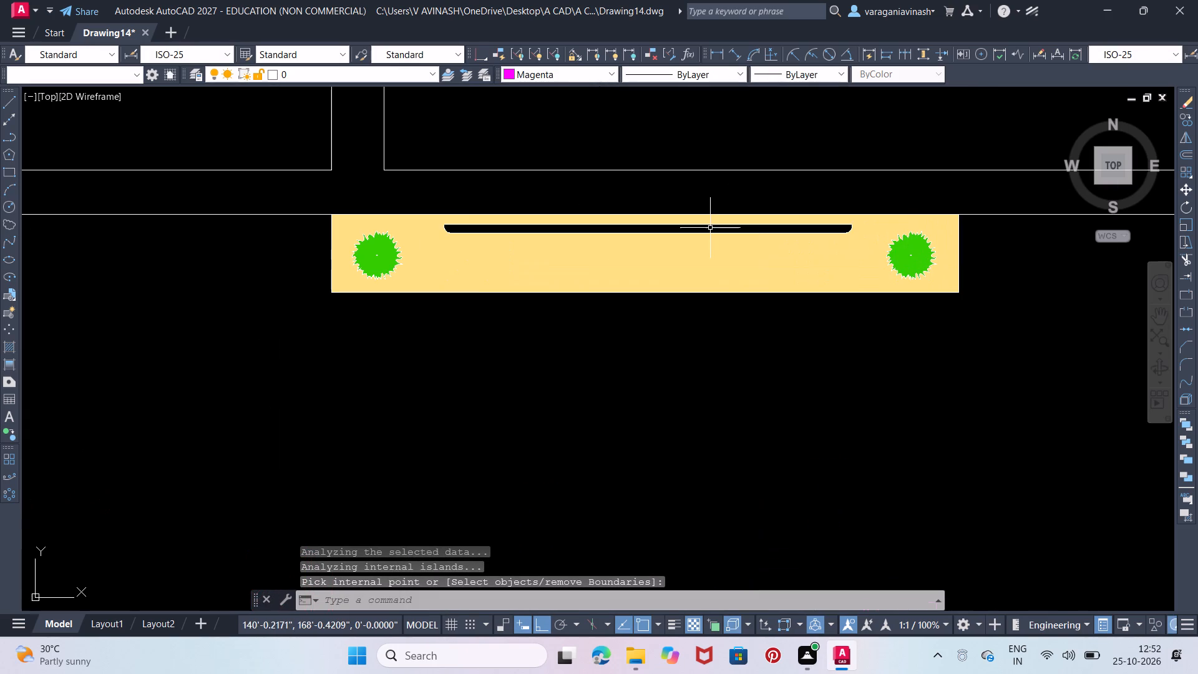
{"action": "scroll", "coordinate": [710, 228], "scroll_direction": "up", "scroll_amount": 2}
{"action": "key", "text": "h"}
{"action": "key", "text": "Return"}
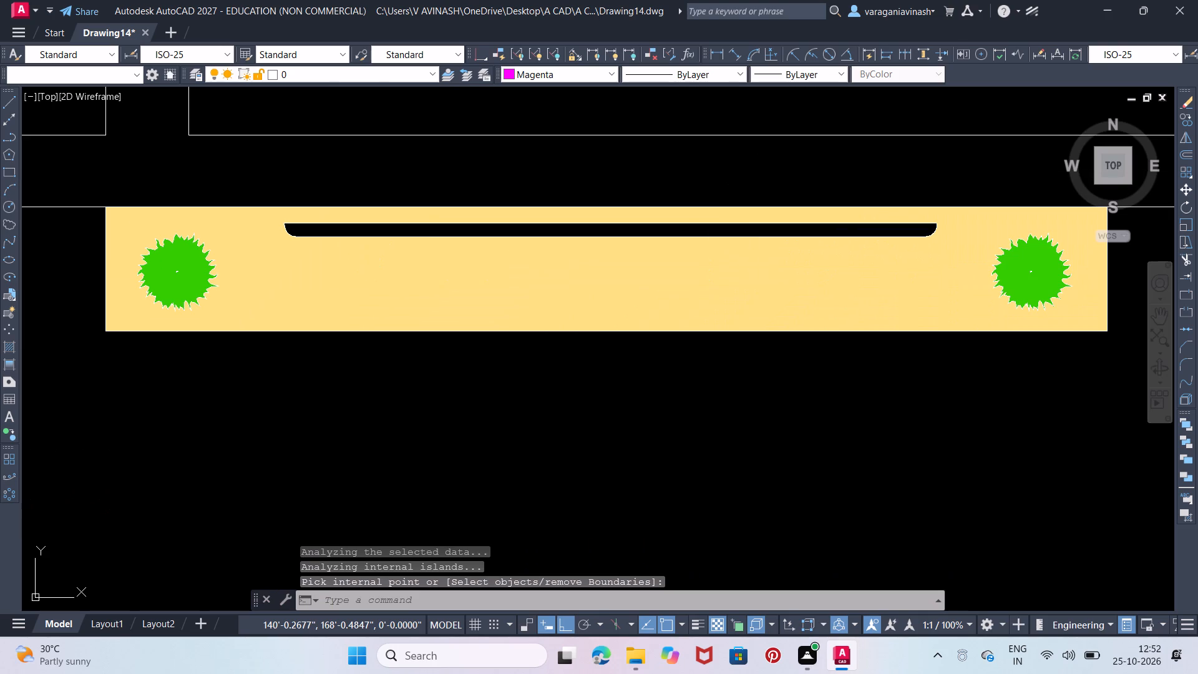
{"action": "left_click", "coordinate": [688, 138]}
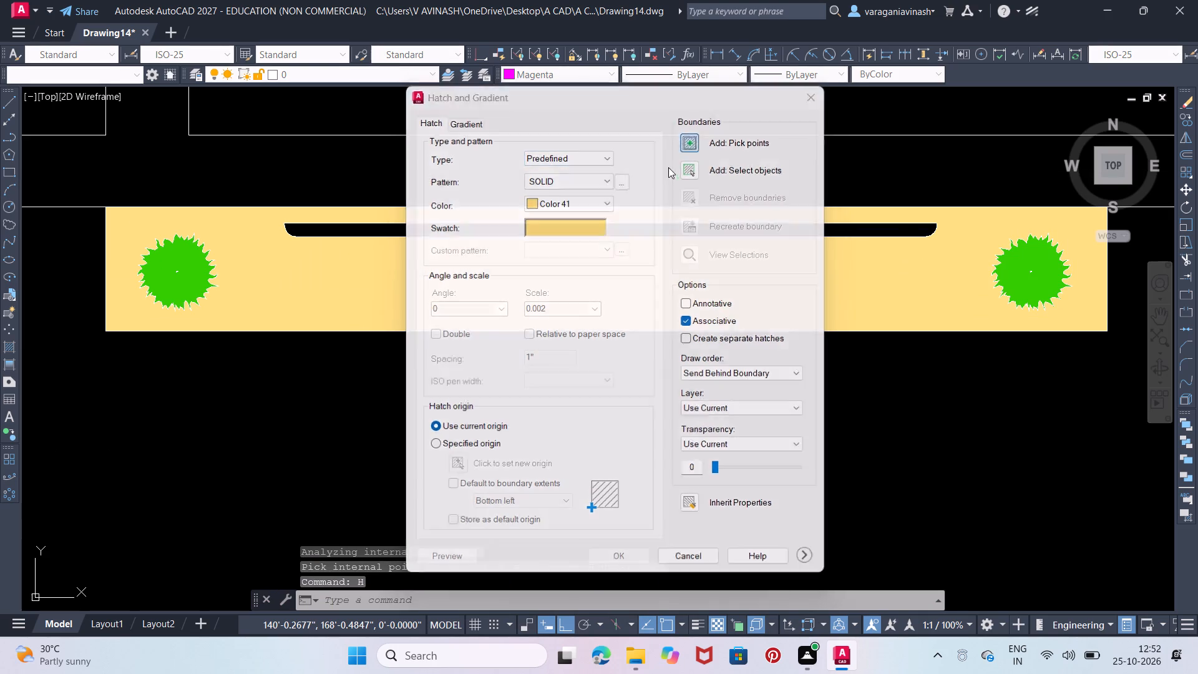
{"action": "left_click", "coordinate": [641, 228]}
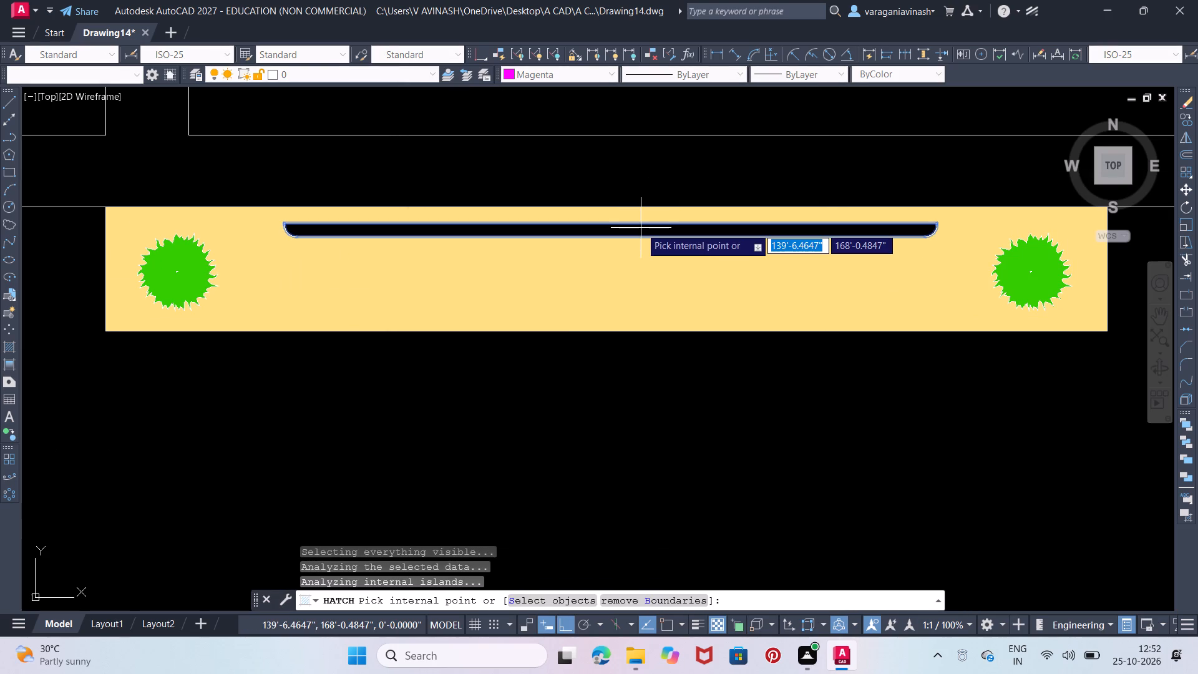
{"action": "key", "text": "Escape"}
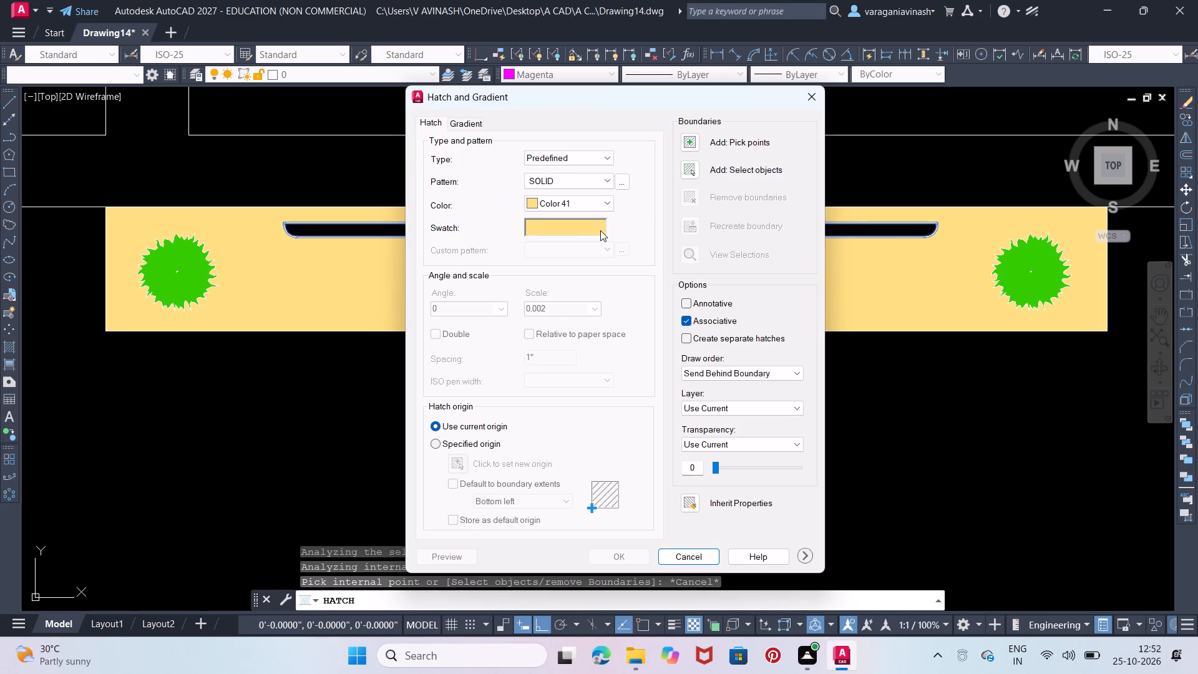
{"action": "left_click", "coordinate": [577, 204]}
{"action": "left_click", "coordinate": [568, 226]}
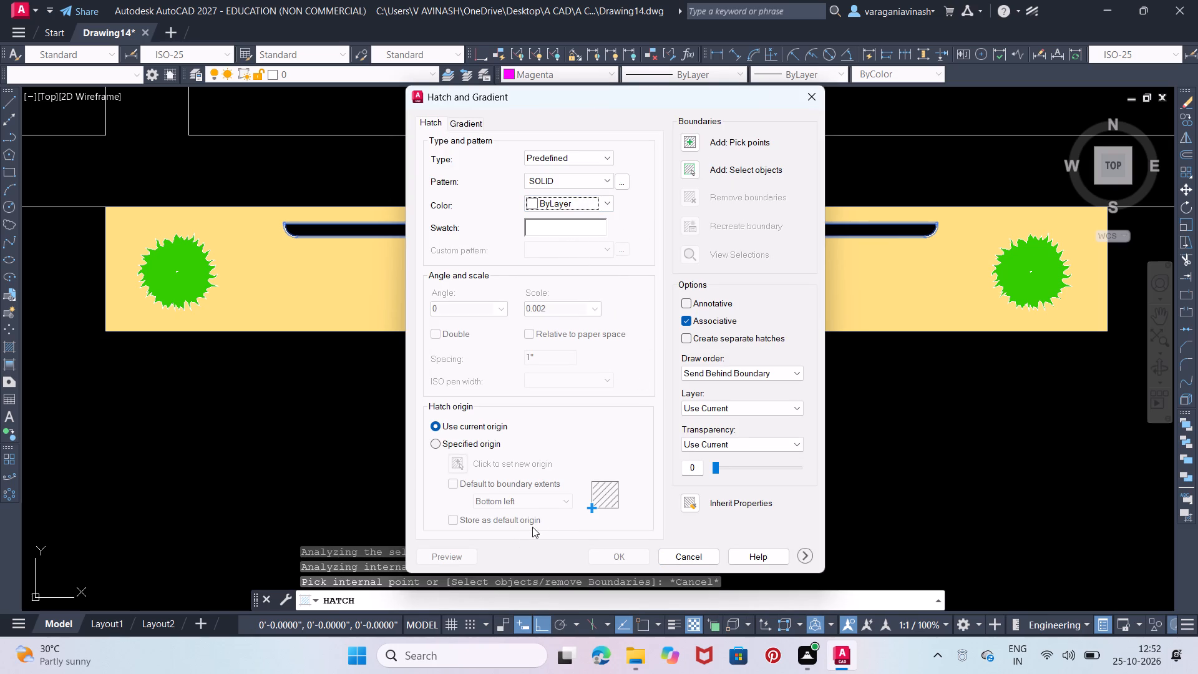
{"action": "left_click", "coordinate": [694, 148]}
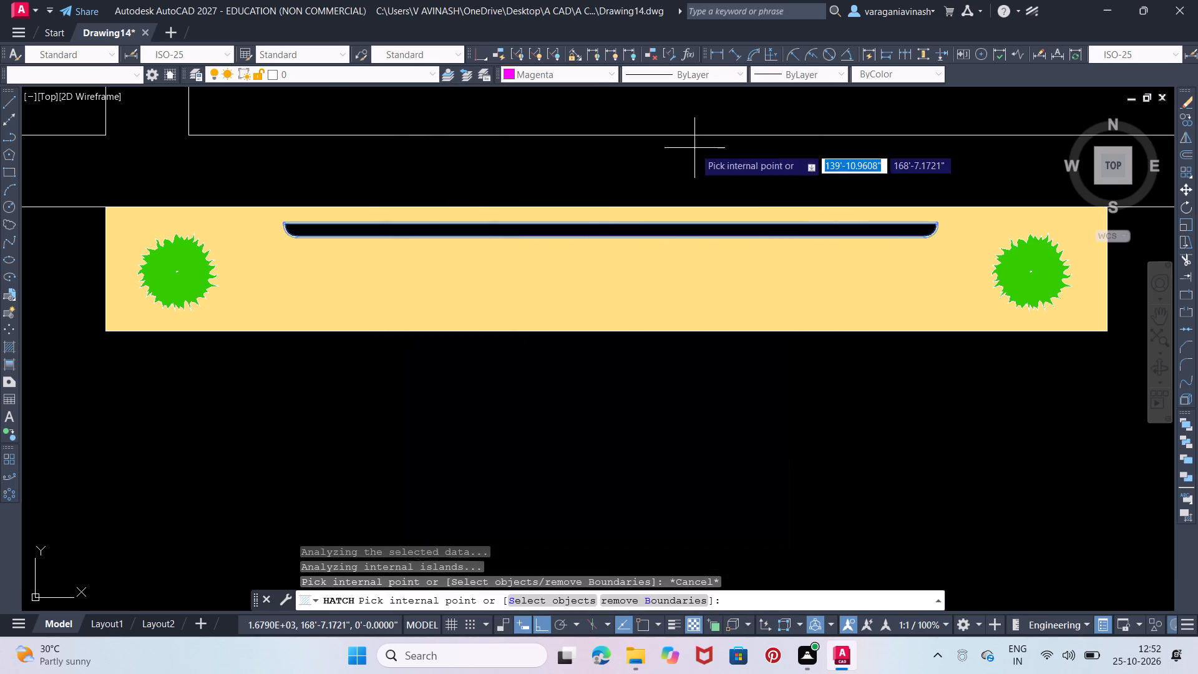
{"action": "left_click", "coordinate": [629, 236]}
{"action": "key", "text": "Return"}
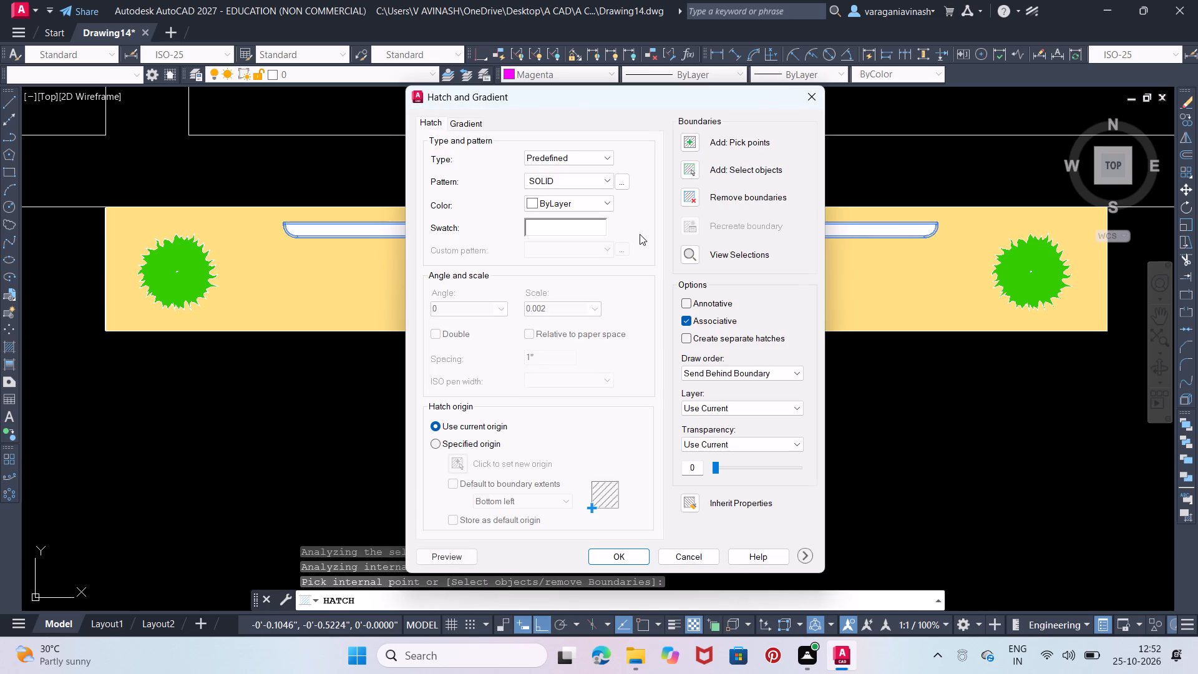
{"action": "left_click", "coordinate": [451, 560]}
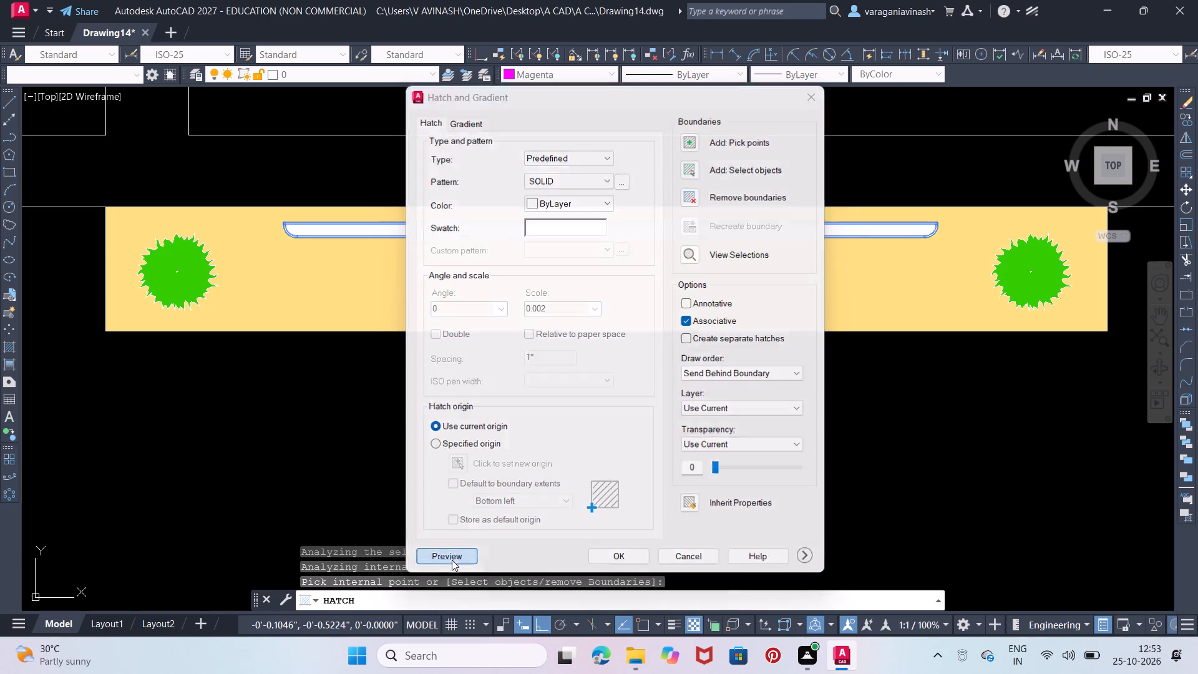
{"action": "key", "text": "Return"}
Review the hatched wall unit and inspect the properties of its narrow strip's hatch, leaving nothing selected.
{"action": "scroll", "coordinate": [668, 252], "scroll_direction": "down", "scroll_amount": 2}
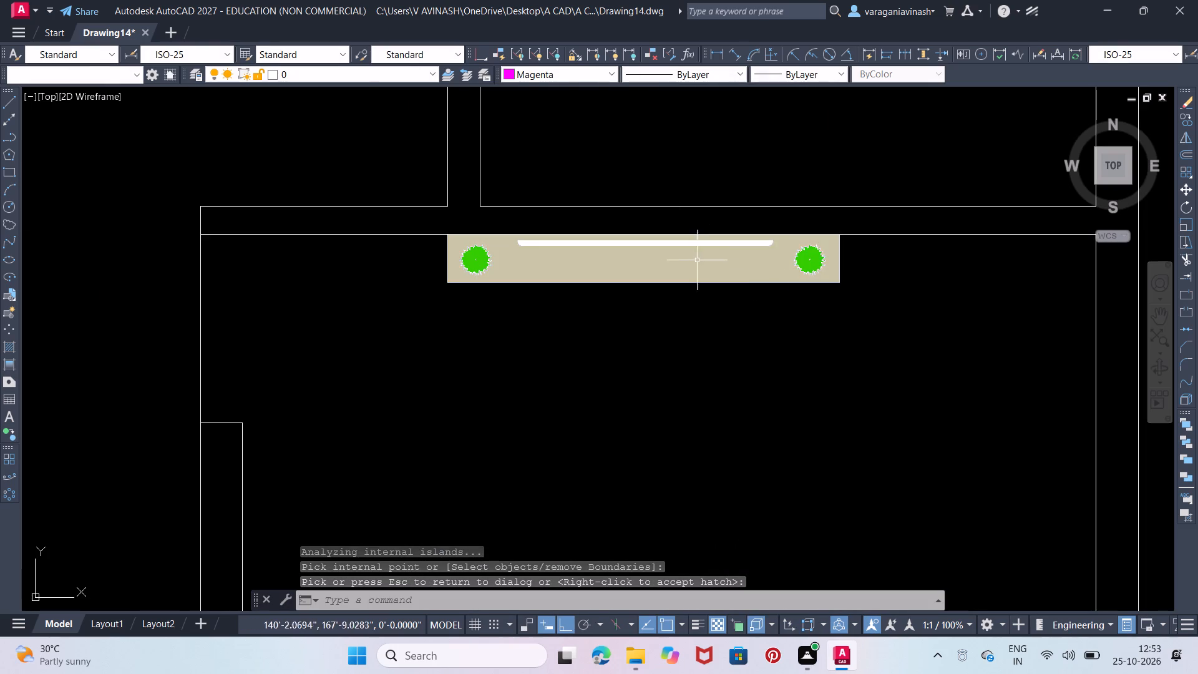
{"action": "scroll", "coordinate": [671, 260], "scroll_direction": "up", "scroll_amount": 1}
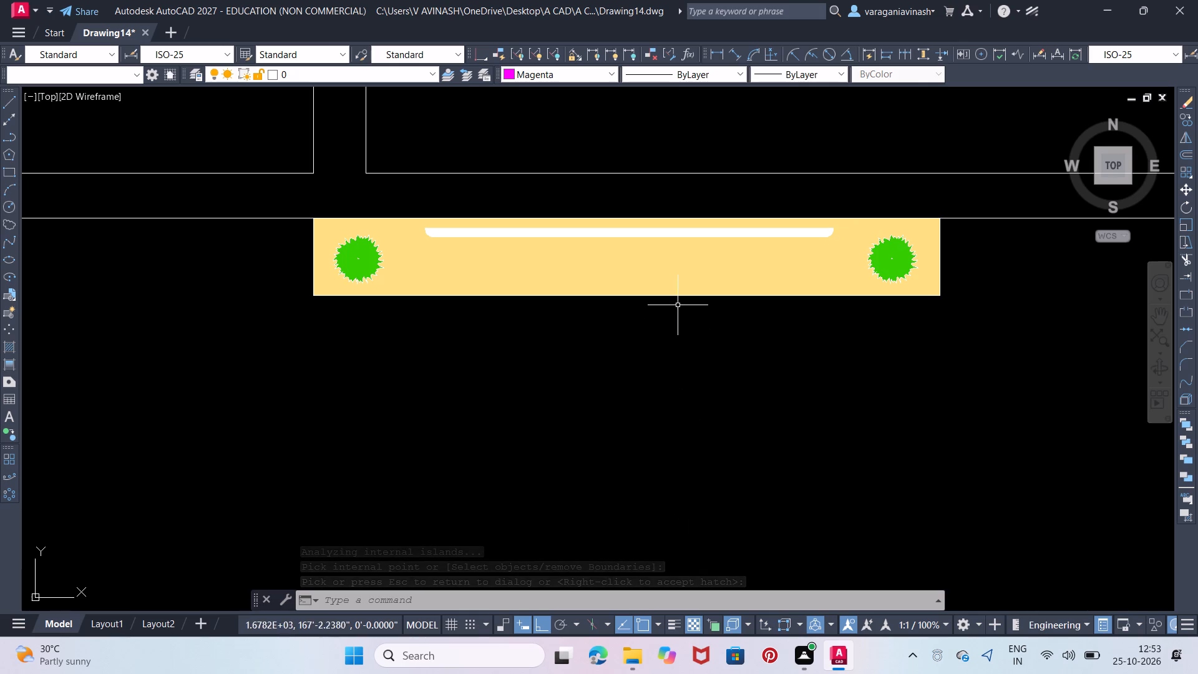
{"action": "scroll", "coordinate": [706, 252], "scroll_direction": "up", "scroll_amount": 2}
{"action": "left_click", "coordinate": [726, 203]}
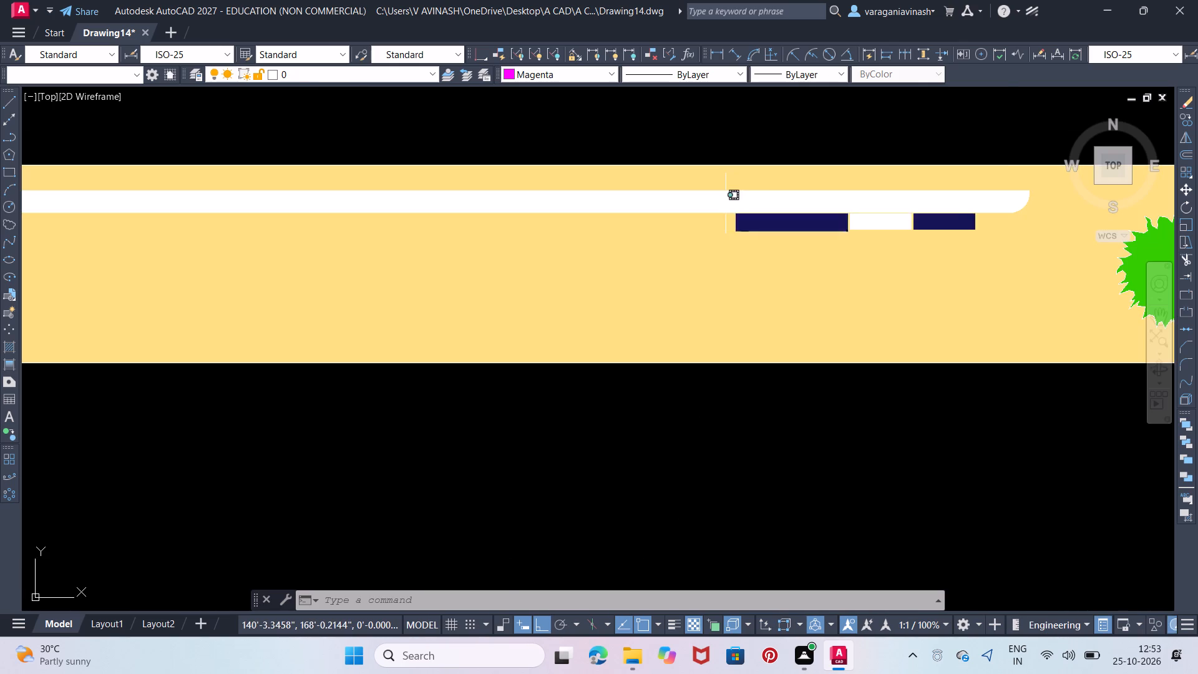
{"action": "scroll", "coordinate": [845, 339], "scroll_direction": "down", "scroll_amount": 1}
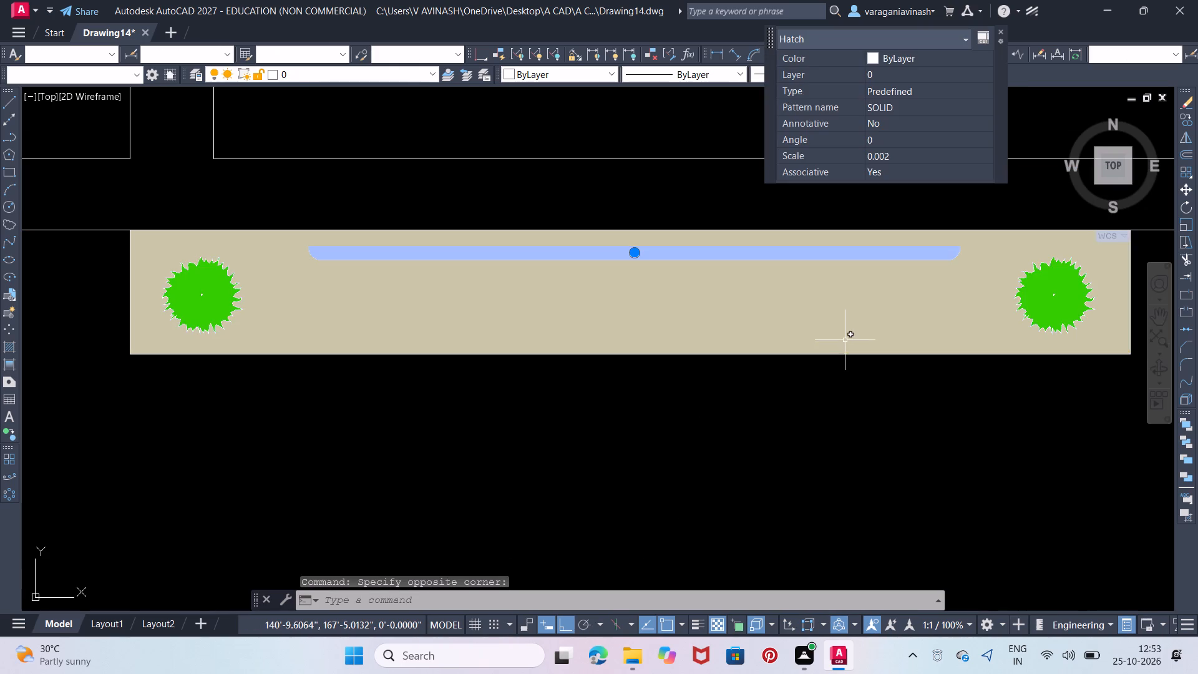
{"action": "scroll", "coordinate": [848, 340], "scroll_direction": "down", "scroll_amount": 1}
{"action": "middle_click_drag", "start_coordinate": [822, 398], "coordinate": [812, 406]}
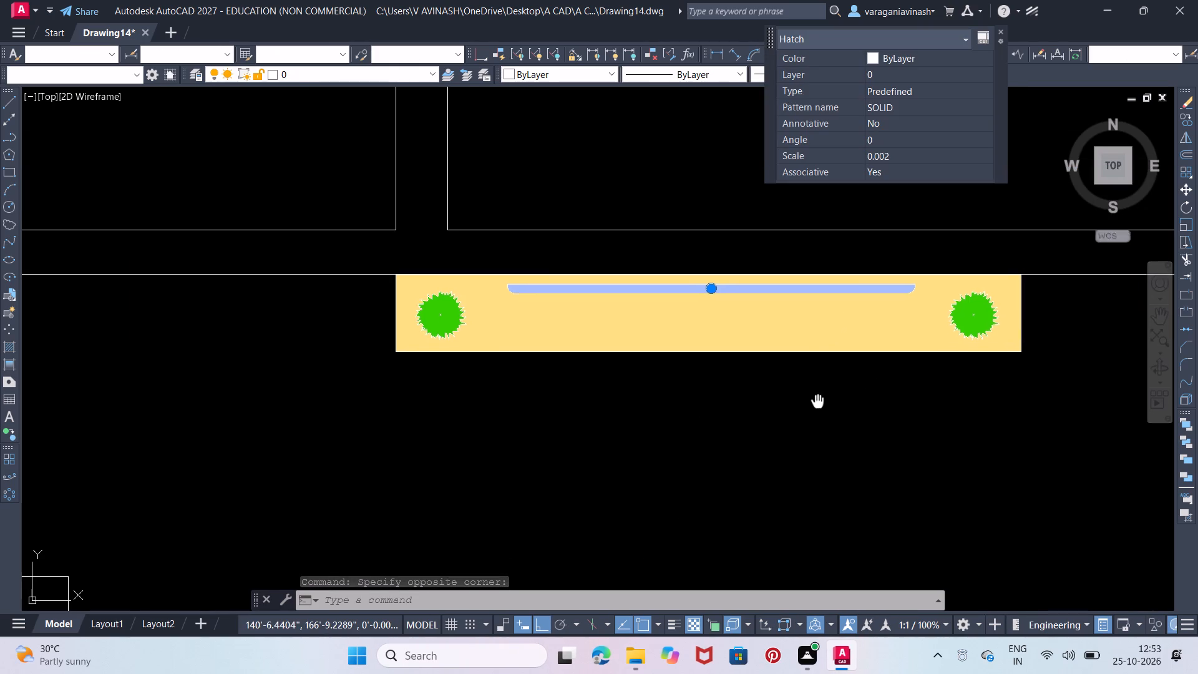
{"action": "middle_click_drag", "start_coordinate": [812, 406], "coordinate": [812, 407]}
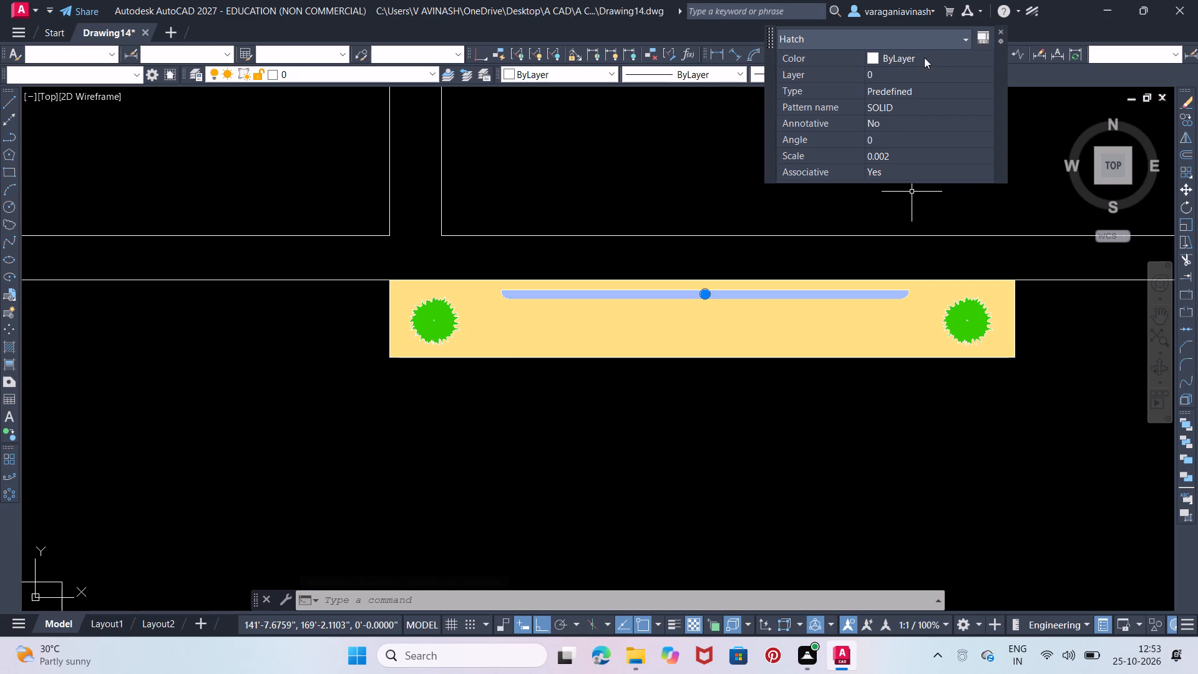
{"action": "left_click", "coordinate": [966, 34]}
{"action": "left_click", "coordinate": [966, 34]}
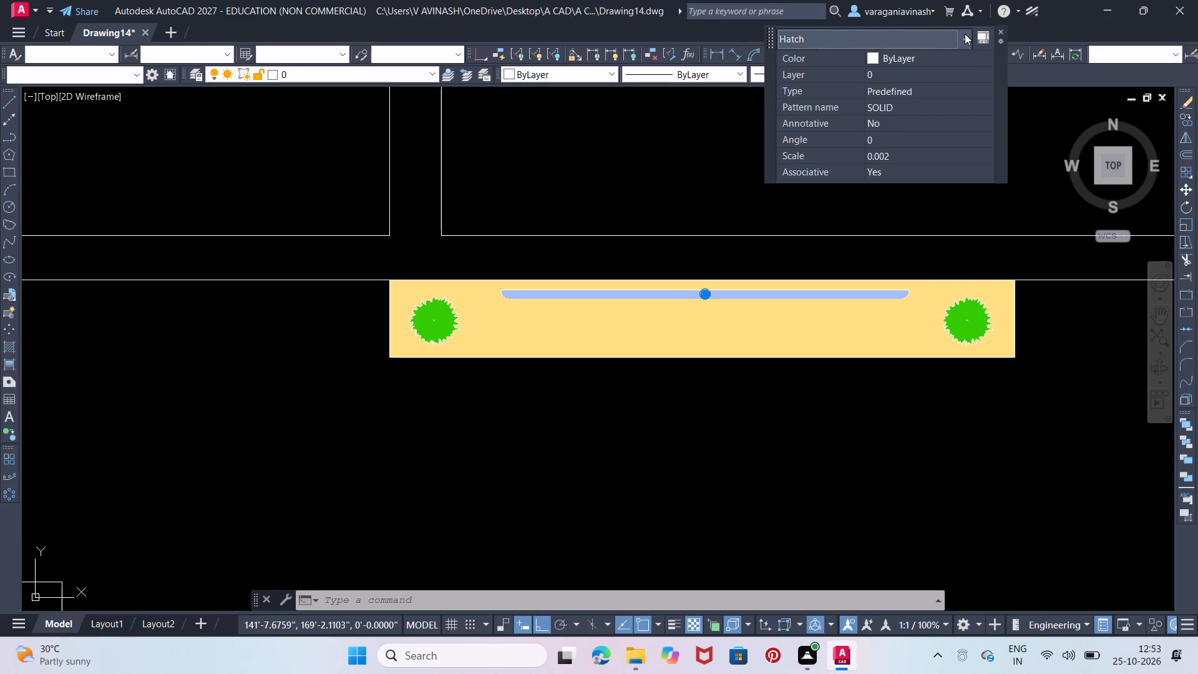
{"action": "left_click", "coordinate": [930, 40]}
{"action": "left_click", "coordinate": [930, 40]}
{"action": "key", "text": "Escape"}
{"action": "key", "text": "h"}
{"action": "key", "text": "Return"}
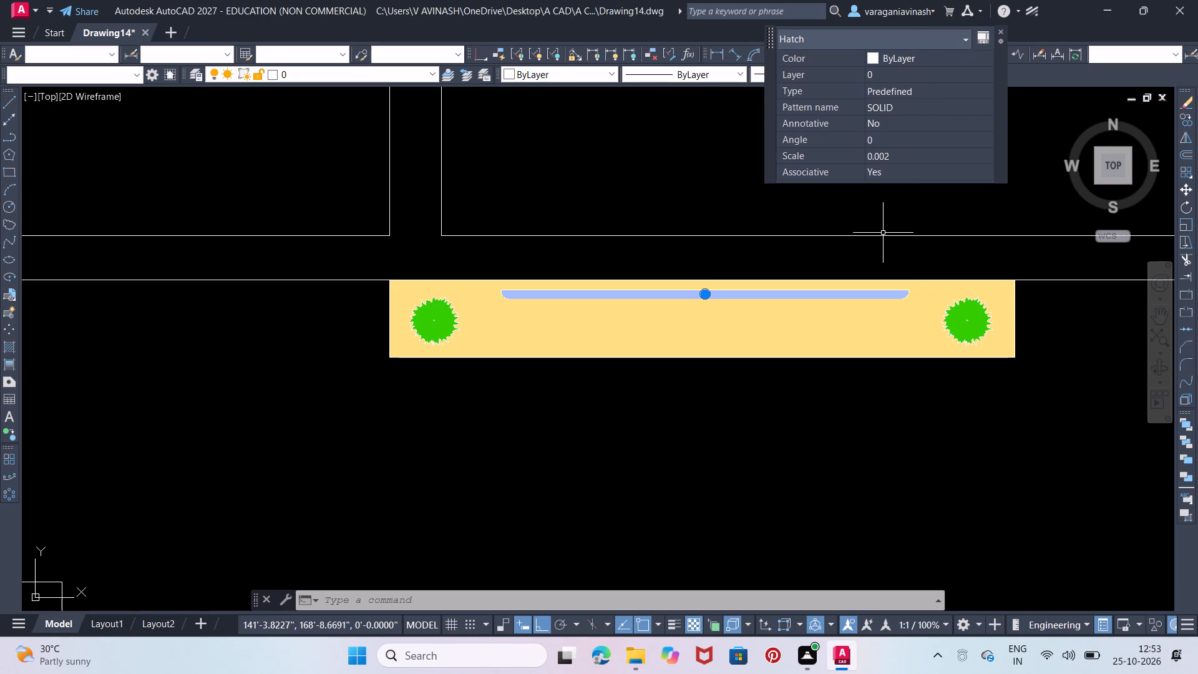
{"action": "scroll", "coordinate": [854, 473], "scroll_direction": "down", "scroll_amount": 2}
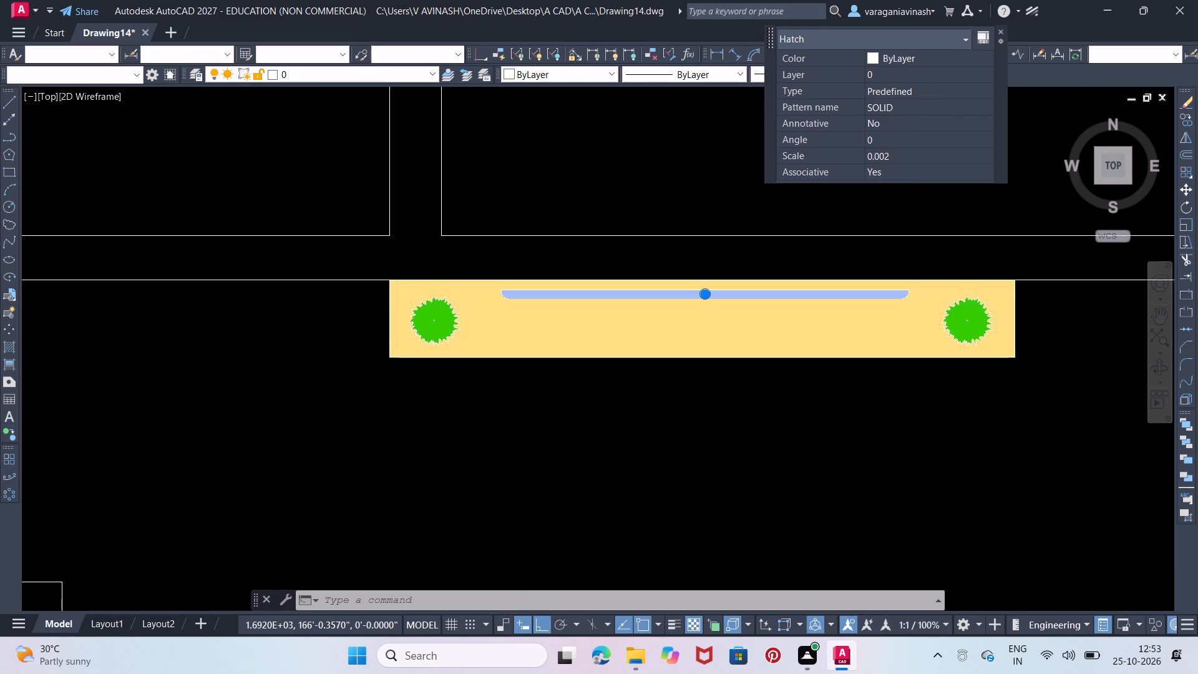
{"action": "scroll", "coordinate": [854, 473], "scroll_direction": "down", "scroll_amount": 2}
{"action": "middle_click_drag", "start_coordinate": [838, 416], "coordinate": [818, 354]}
{"action": "middle_click_drag", "start_coordinate": [812, 348], "coordinate": [794, 319]}
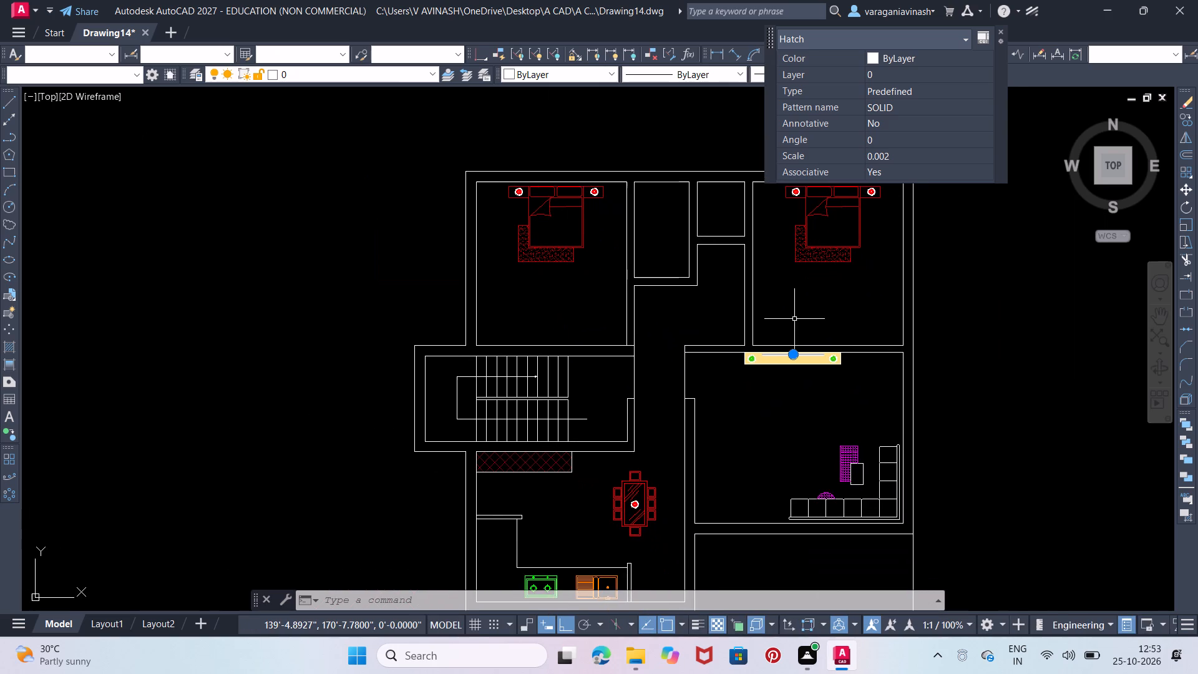
{"action": "key", "text": "Escape"}
{"action": "key", "text": "Escape"}
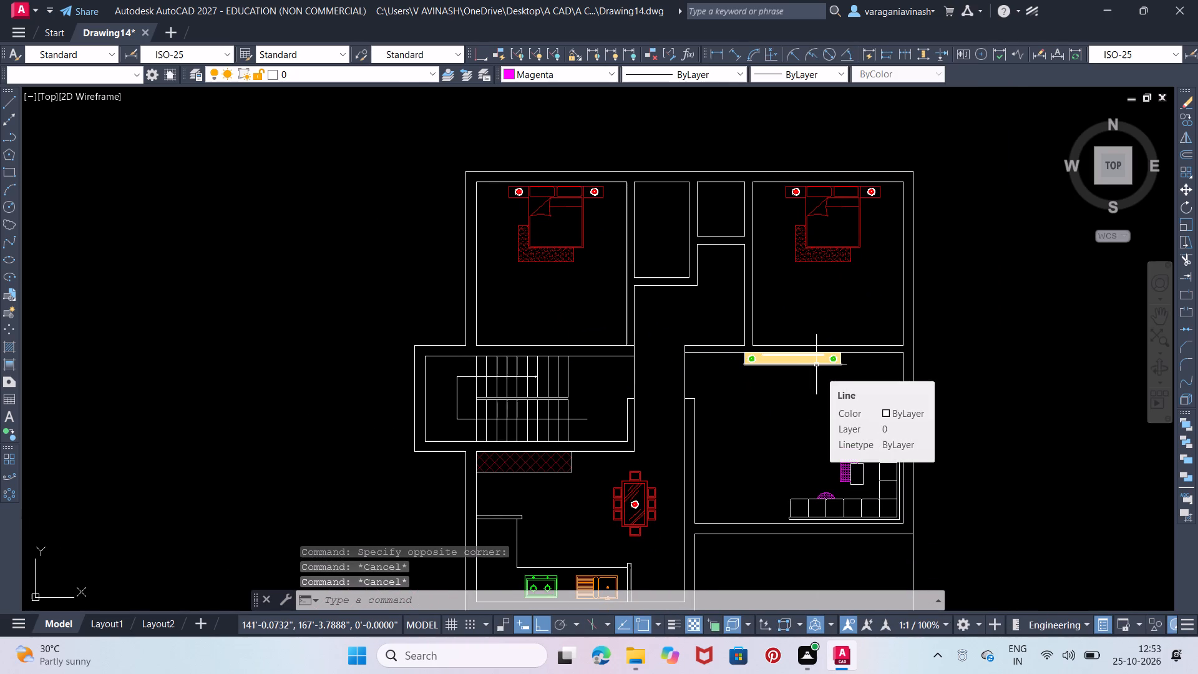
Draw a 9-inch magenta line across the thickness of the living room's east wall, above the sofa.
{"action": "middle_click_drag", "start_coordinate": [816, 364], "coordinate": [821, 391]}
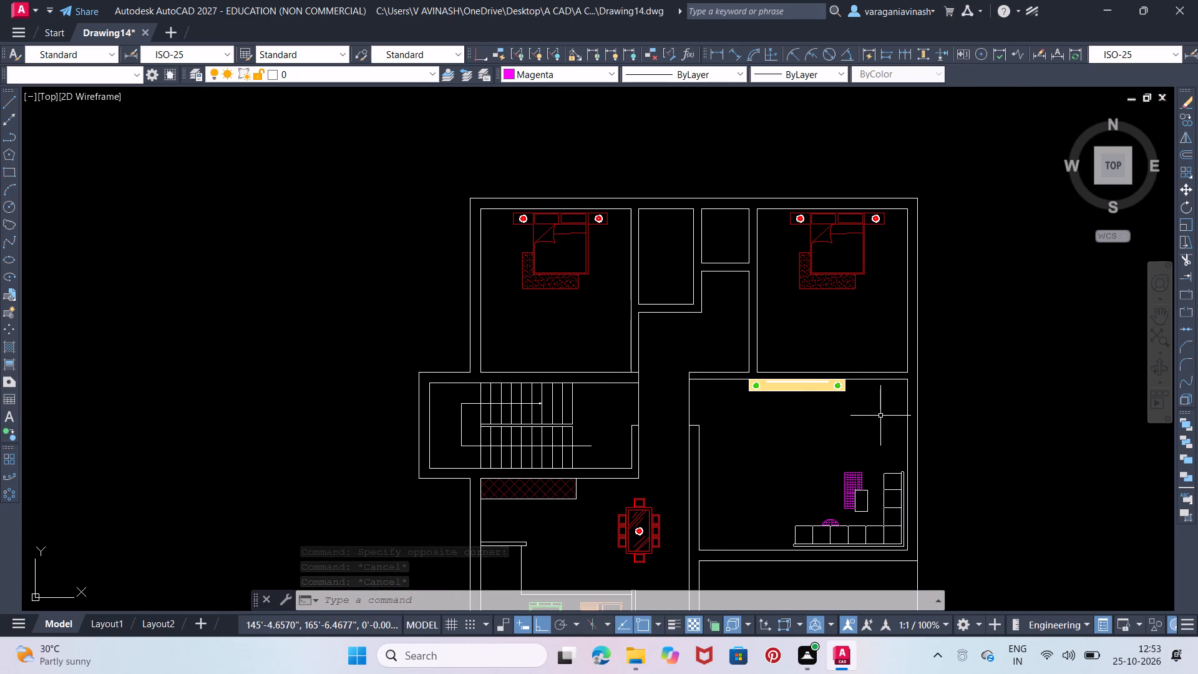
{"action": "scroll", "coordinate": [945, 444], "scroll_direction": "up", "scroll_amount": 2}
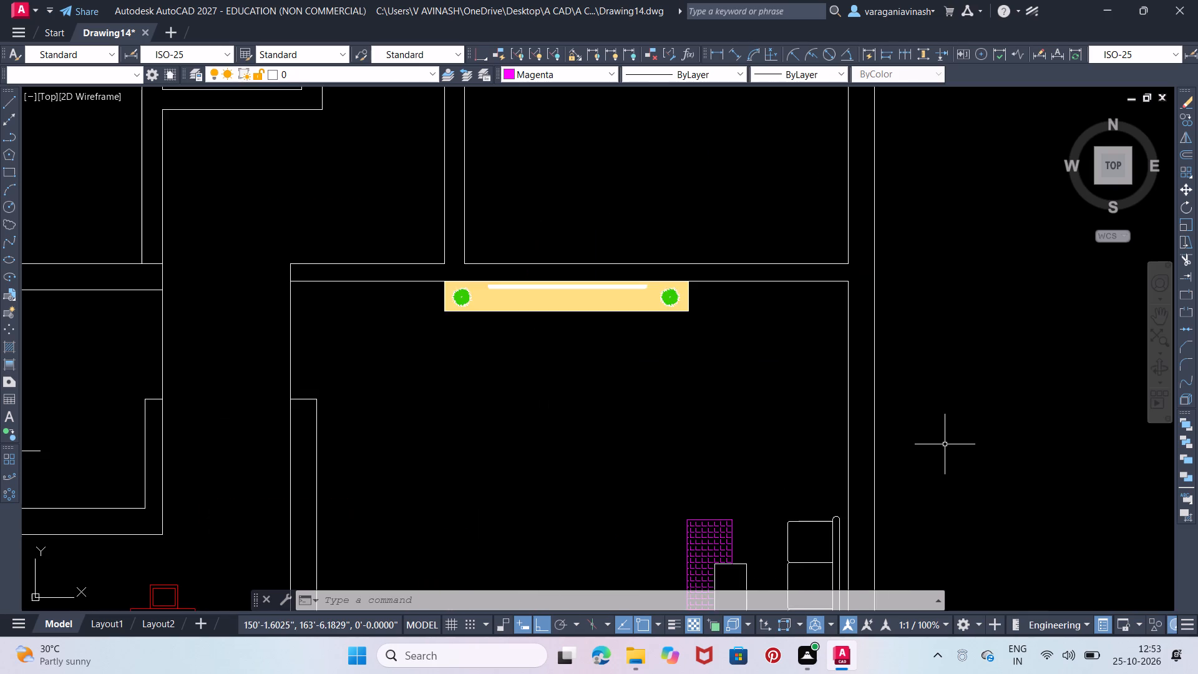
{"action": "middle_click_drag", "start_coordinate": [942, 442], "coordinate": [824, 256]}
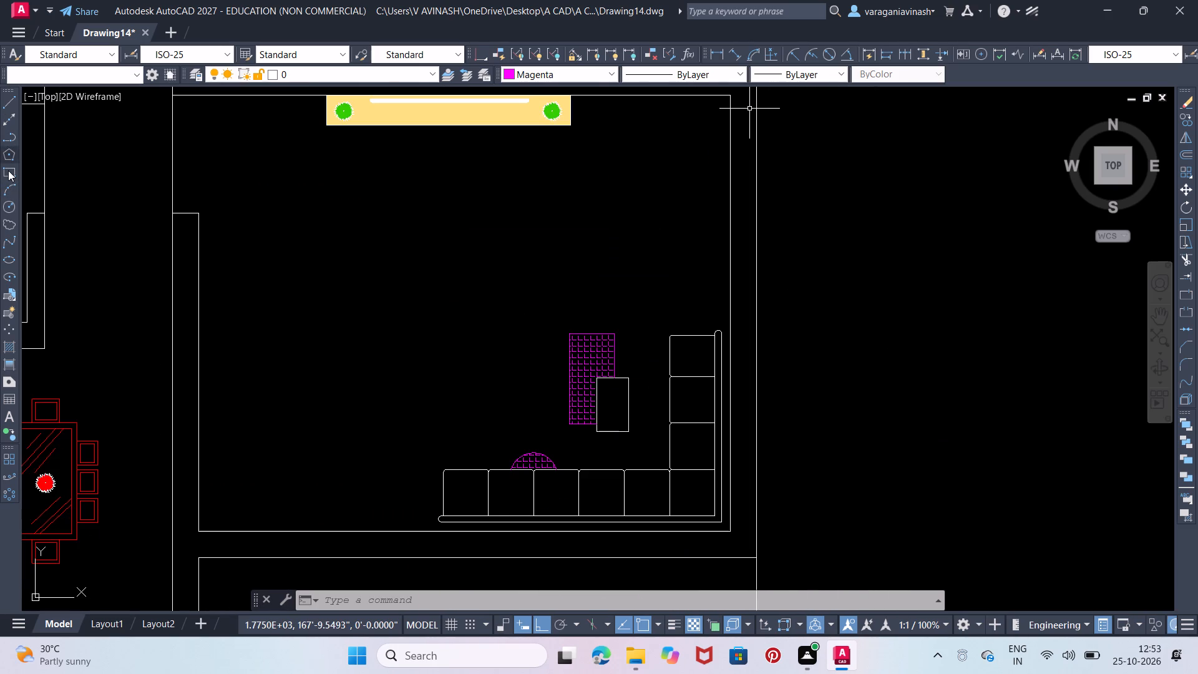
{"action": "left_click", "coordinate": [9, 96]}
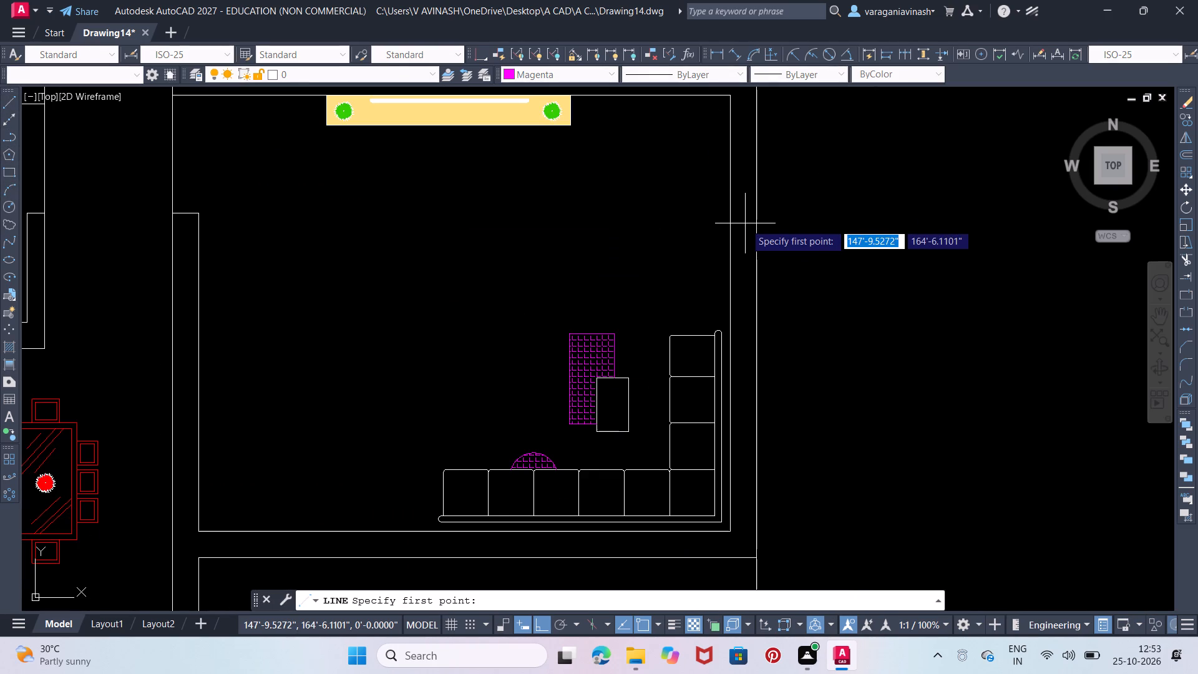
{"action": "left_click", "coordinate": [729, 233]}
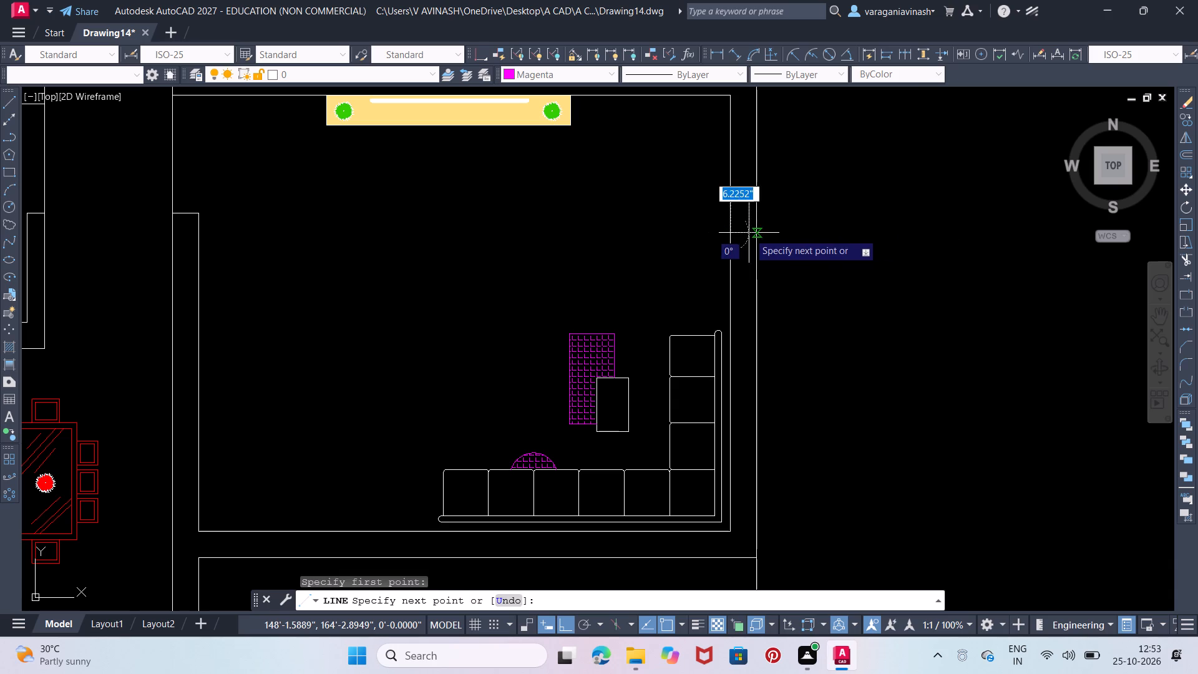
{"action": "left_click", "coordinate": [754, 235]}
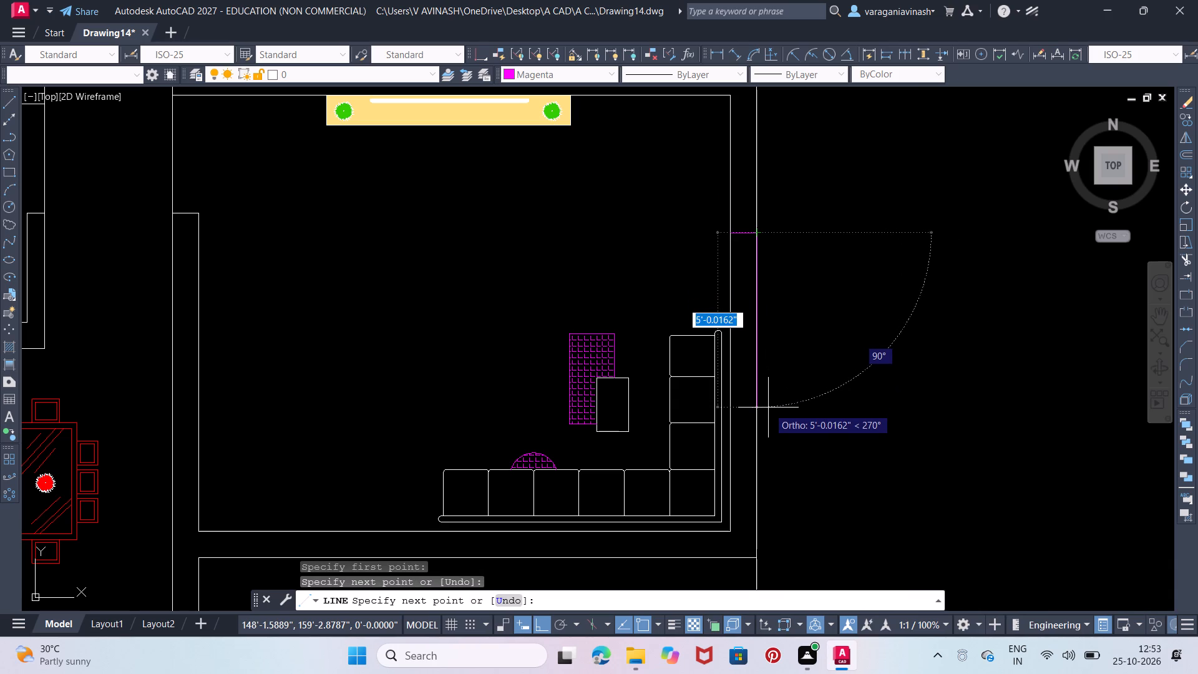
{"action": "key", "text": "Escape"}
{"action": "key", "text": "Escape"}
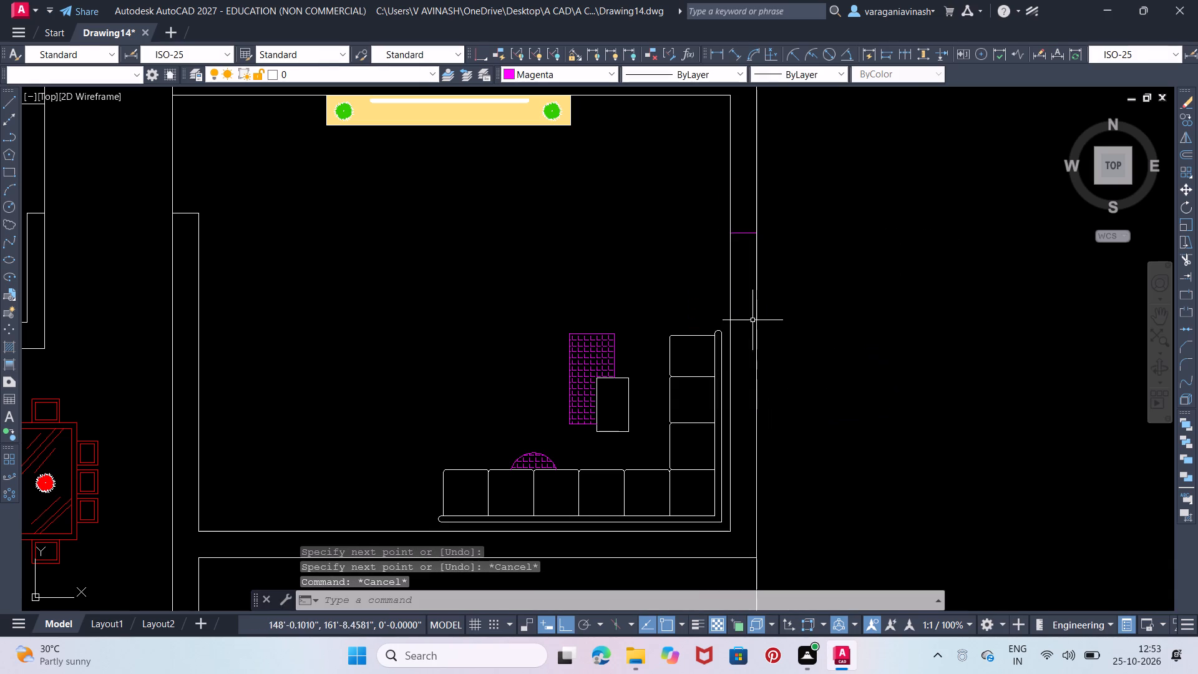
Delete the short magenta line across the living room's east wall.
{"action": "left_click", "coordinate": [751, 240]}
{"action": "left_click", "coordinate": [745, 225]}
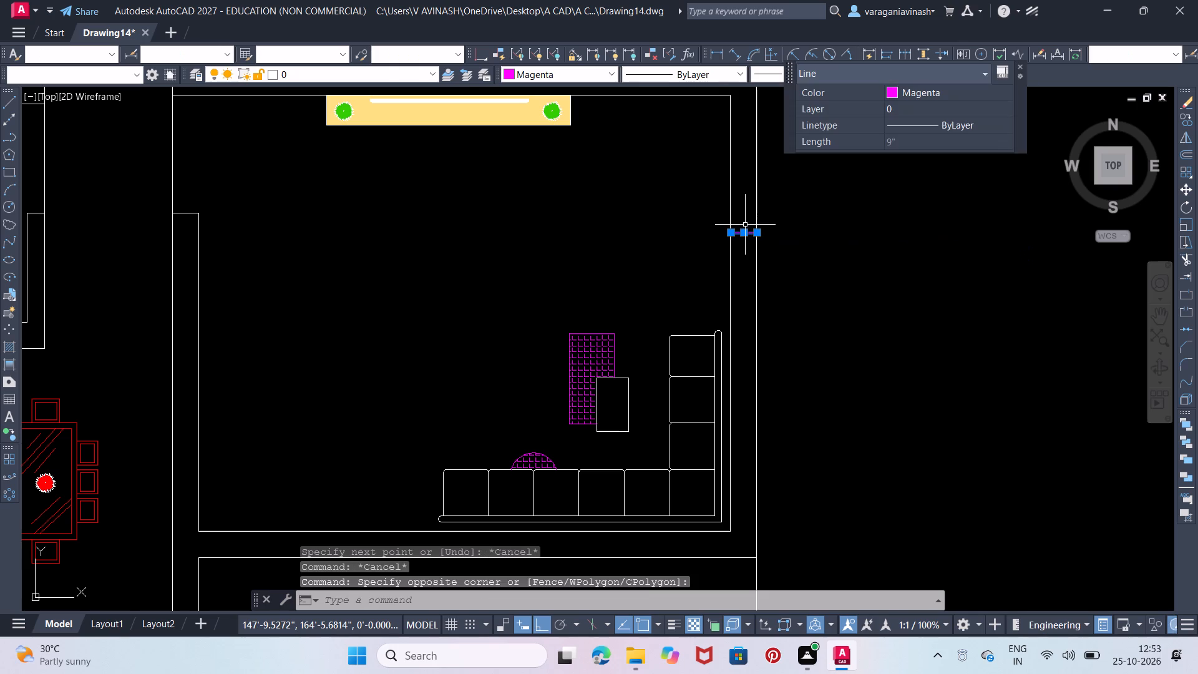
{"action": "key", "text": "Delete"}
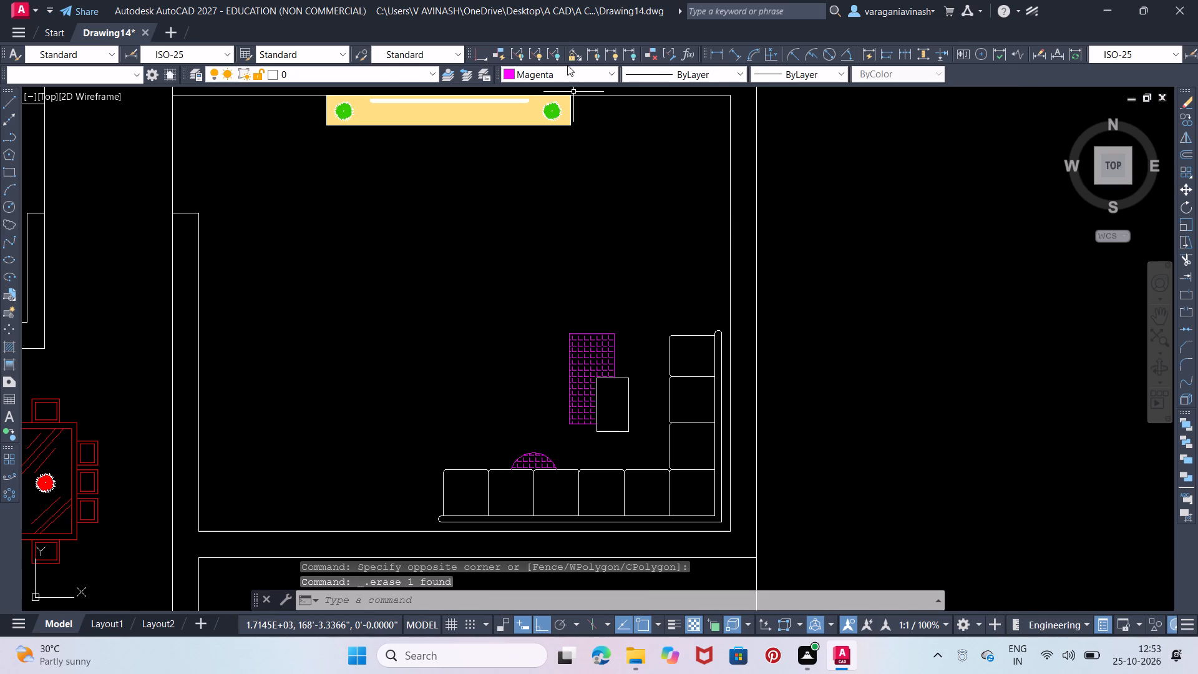
Set the current drawing color to ByLayer.
{"action": "left_click", "coordinate": [567, 65]}
{"action": "left_click", "coordinate": [568, 78]}
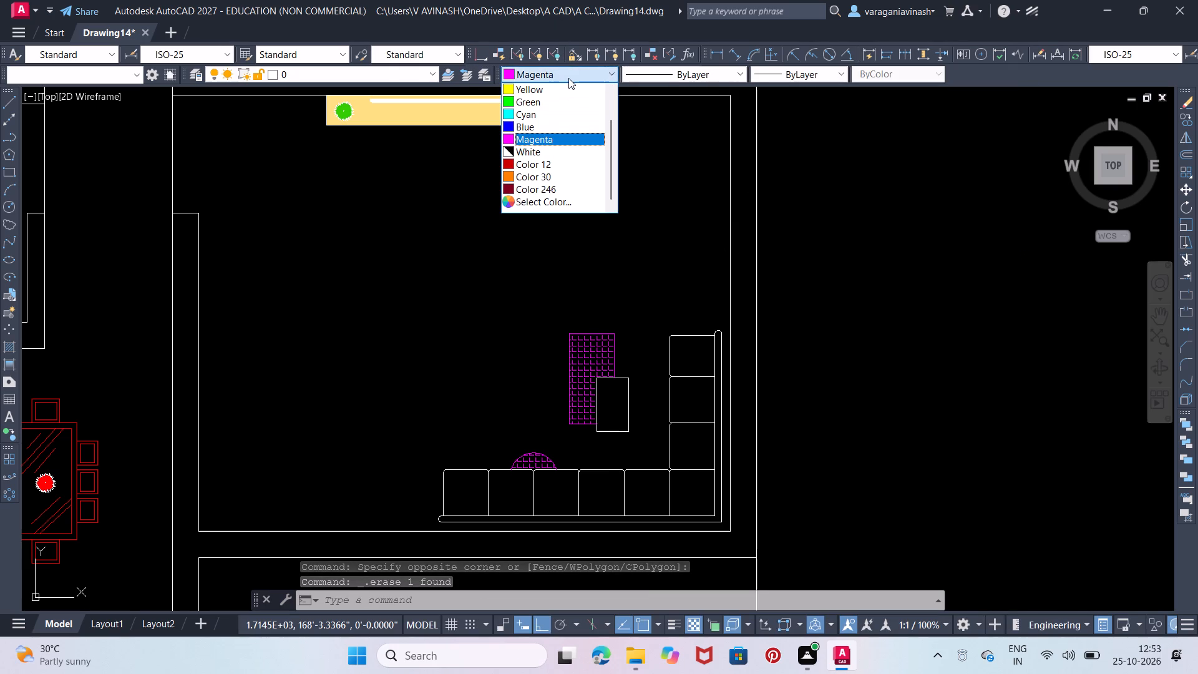
{"action": "scroll", "coordinate": [557, 128], "scroll_direction": "up", "scroll_amount": 6}
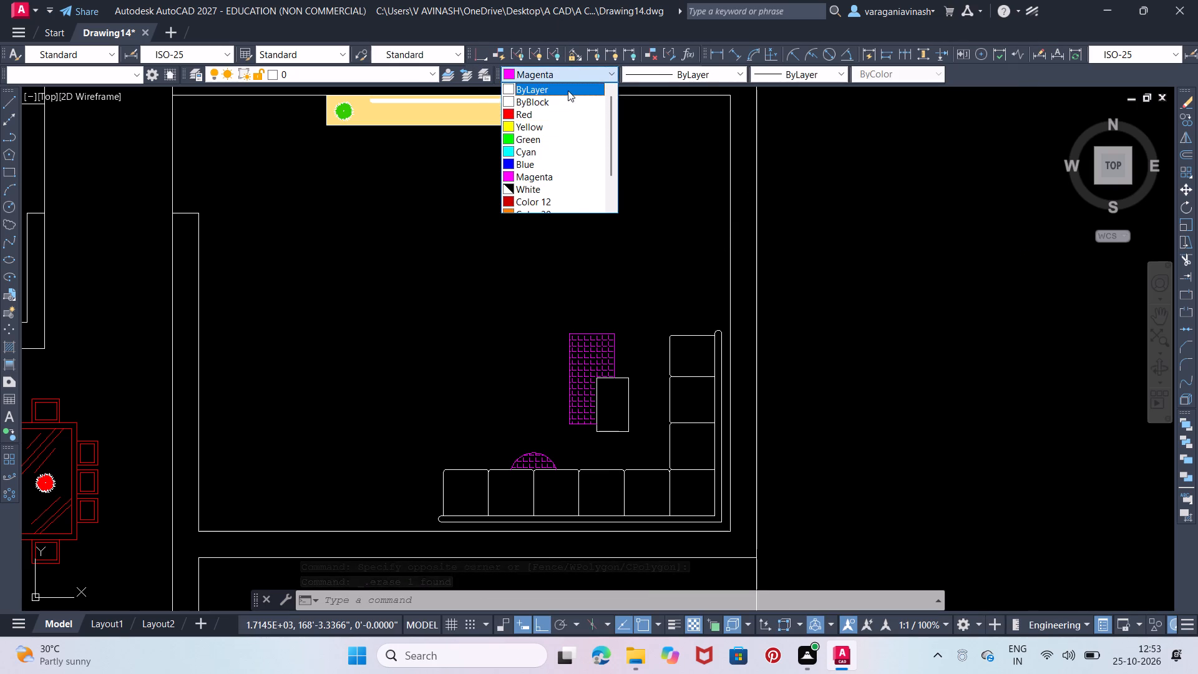
{"action": "left_click", "coordinate": [568, 90]}
Draw a closed rectangular window outline with lines in the living room's east wall, 5' long and spanning the wall thickness.
{"action": "left_click", "coordinate": [11, 97]}
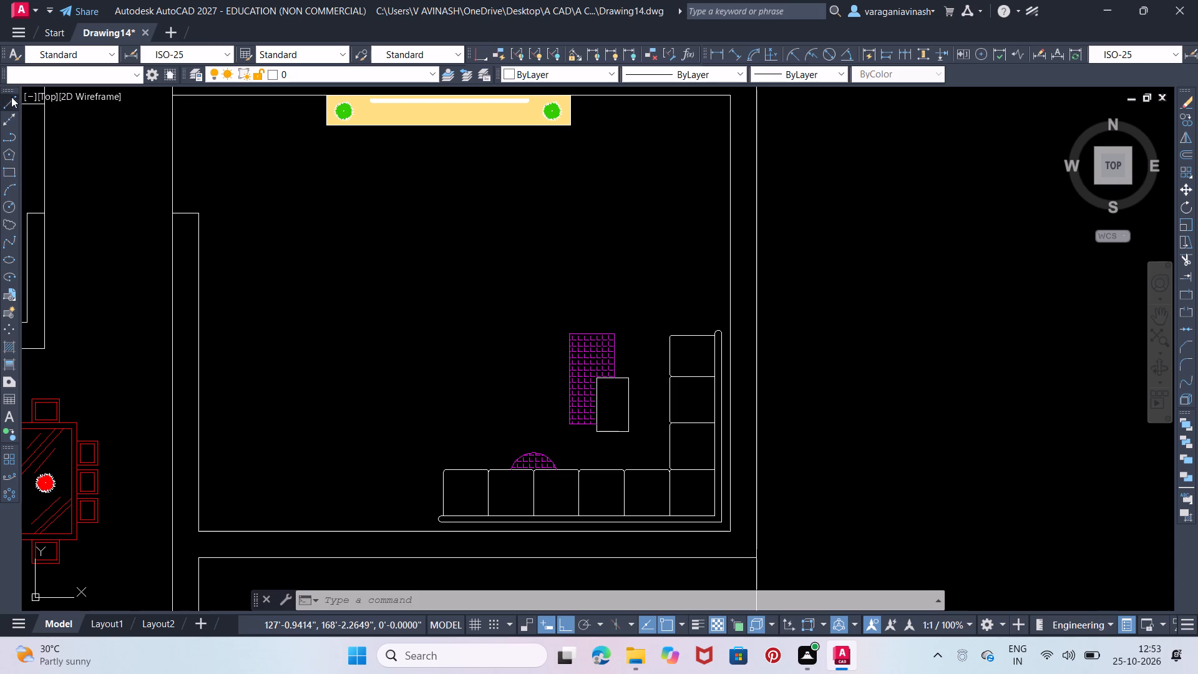
{"action": "left_click", "coordinate": [728, 191]}
{"action": "left_click_drag", "start_coordinate": [762, 191], "coordinate": [762, 197]}
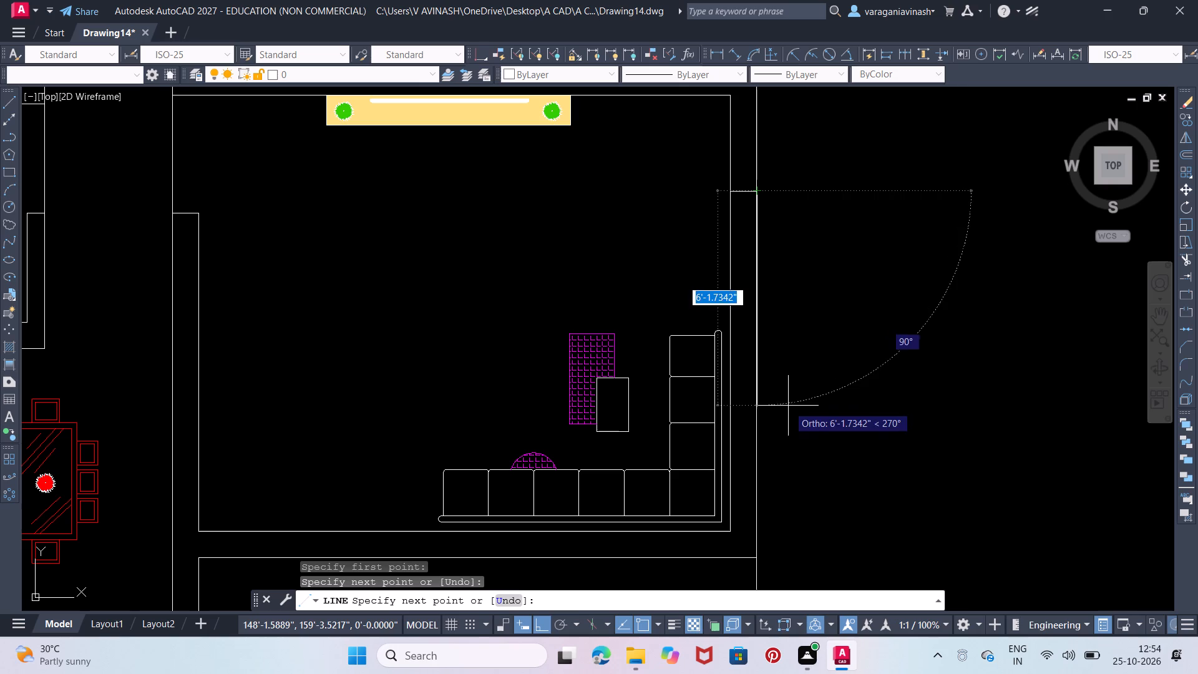
{"action": "type", "text": "5'"}
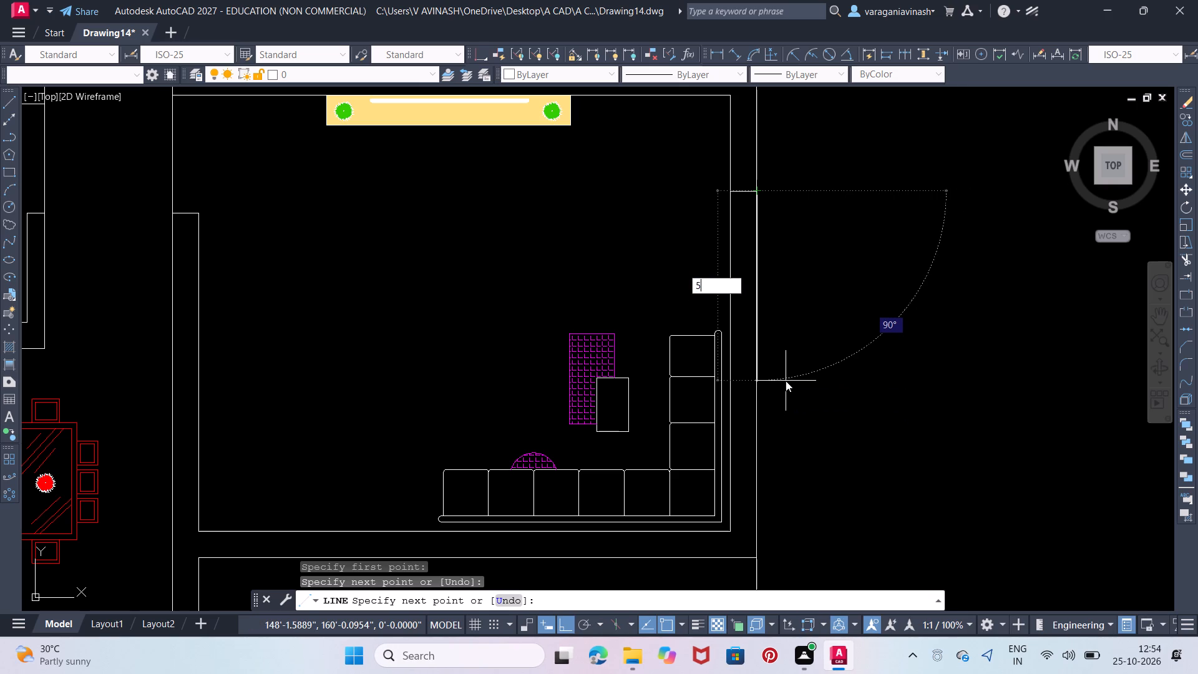
{"action": "key", "text": "Return"}
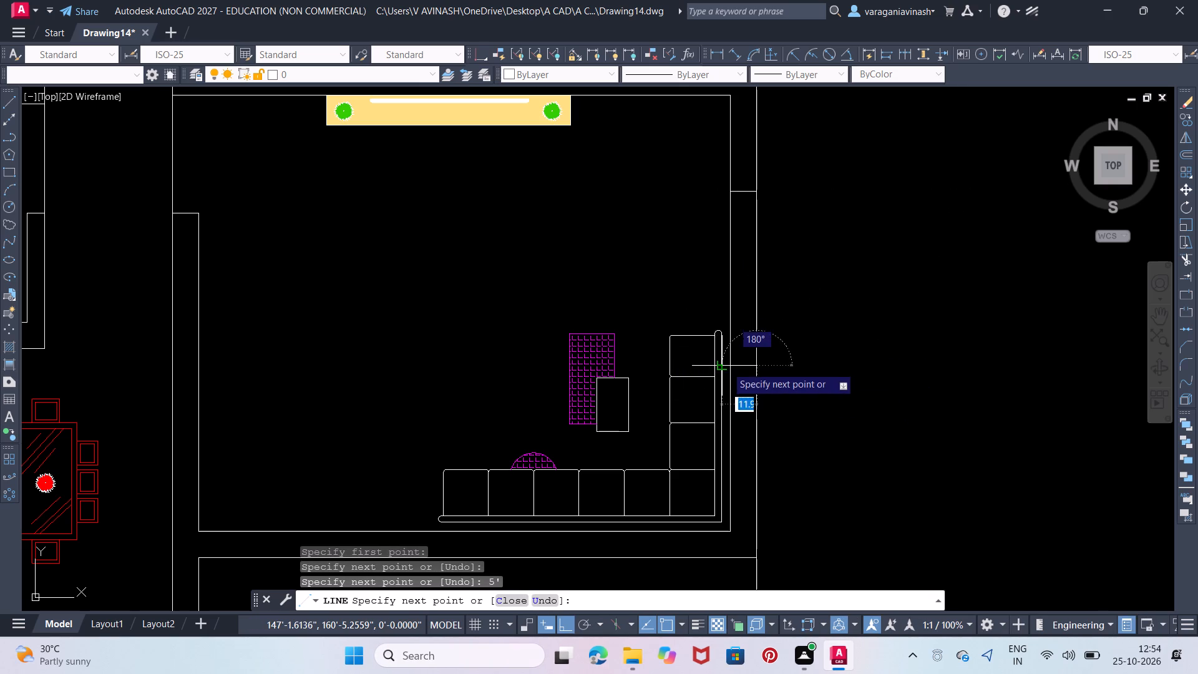
{"action": "left_click", "coordinate": [728, 366]}
{"action": "left_click", "coordinate": [732, 192]}
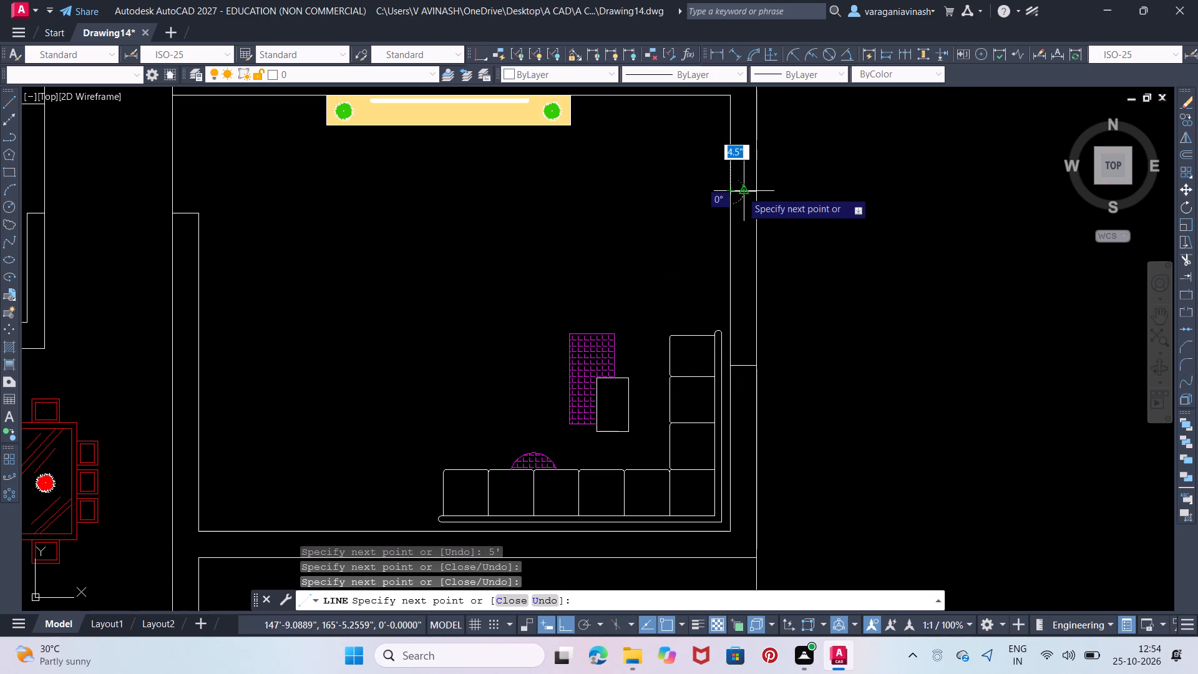
Draw two parallel glass lines 1" apart along the window's full length, the first starting at its end line's midpoint.
{"action": "left_click", "coordinate": [741, 191]}
{"action": "left_click", "coordinate": [741, 371]}
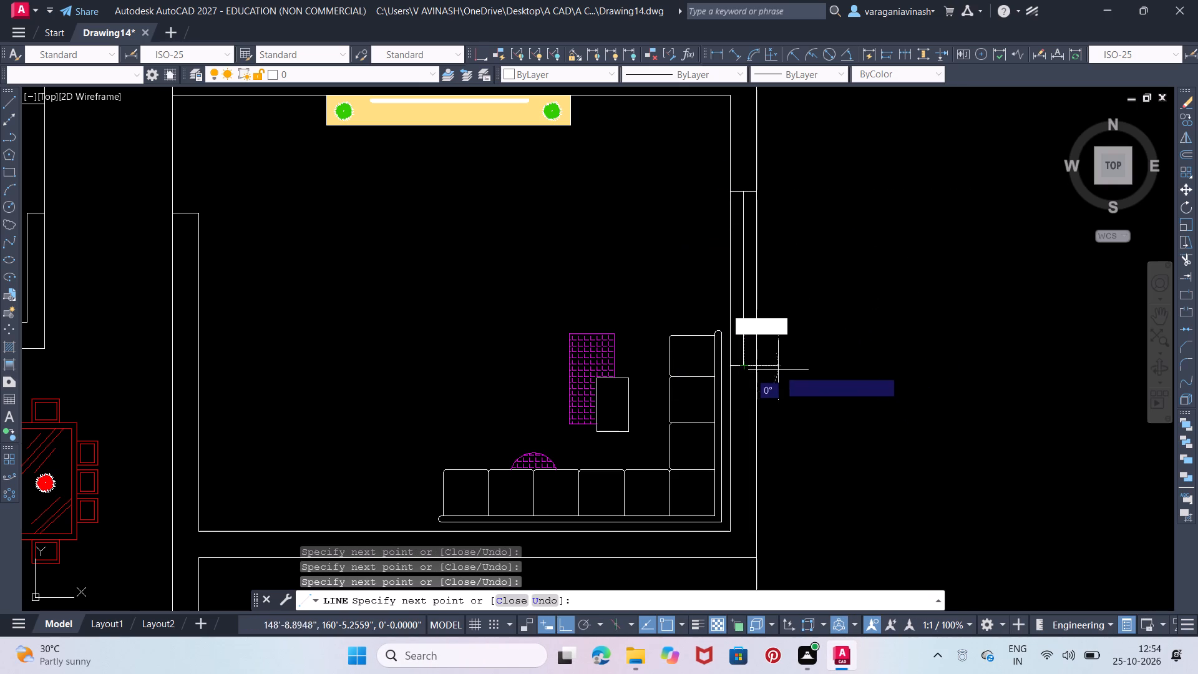
{"action": "key", "text": "1"}
{"action": "key", "text": "Return"}
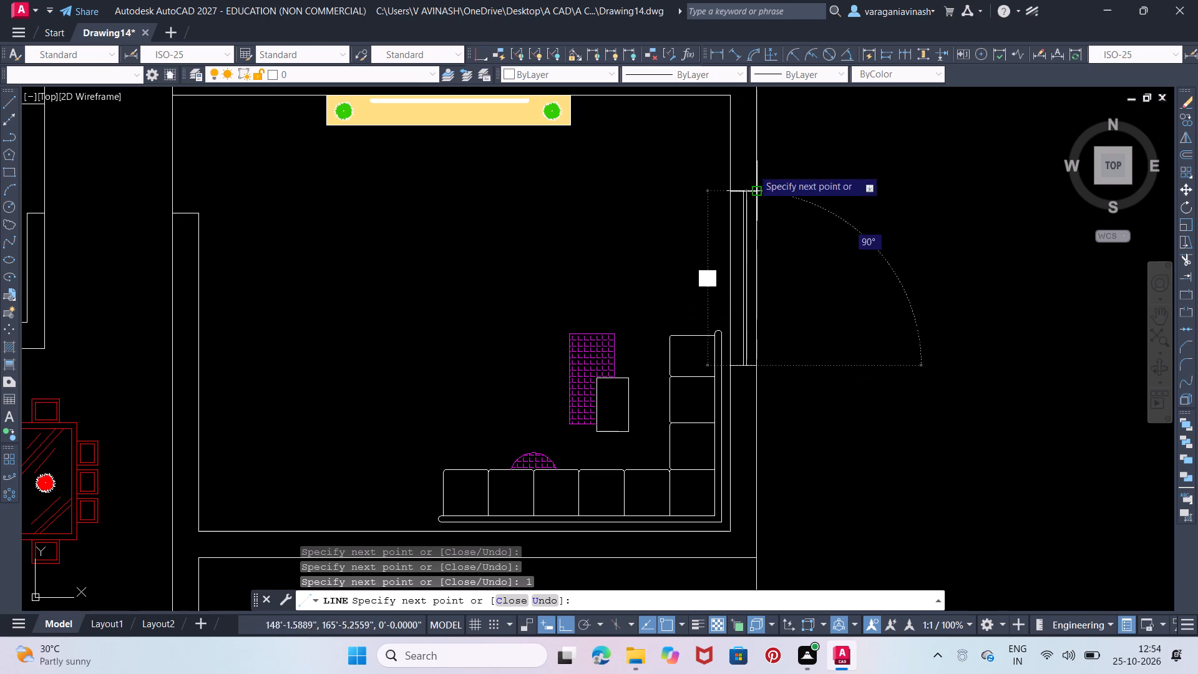
{"action": "scroll", "coordinate": [747, 195], "scroll_direction": "up", "scroll_amount": 3}
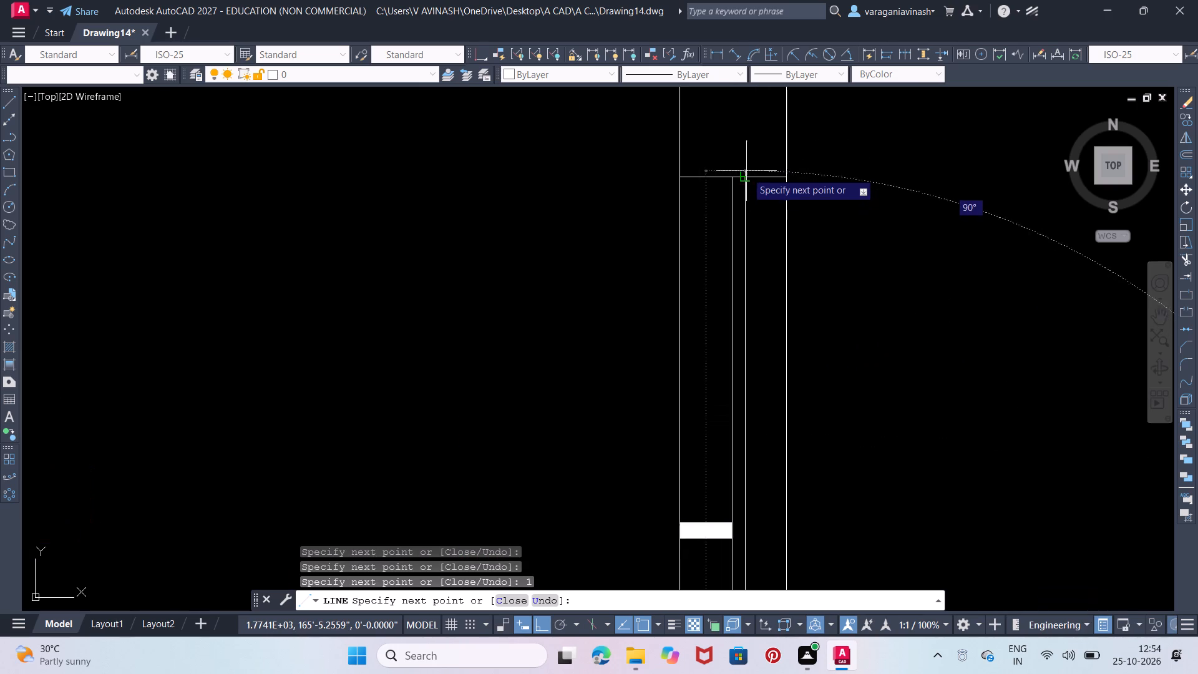
{"action": "left_click", "coordinate": [745, 176]}
{"action": "right_click", "coordinate": [745, 176]}
{"action": "left_click", "coordinate": [756, 187]}
Convert all the window lines in the living room's east wall into a block named SEFVFT.
{"action": "scroll", "coordinate": [761, 168], "scroll_direction": "down", "scroll_amount": 1}
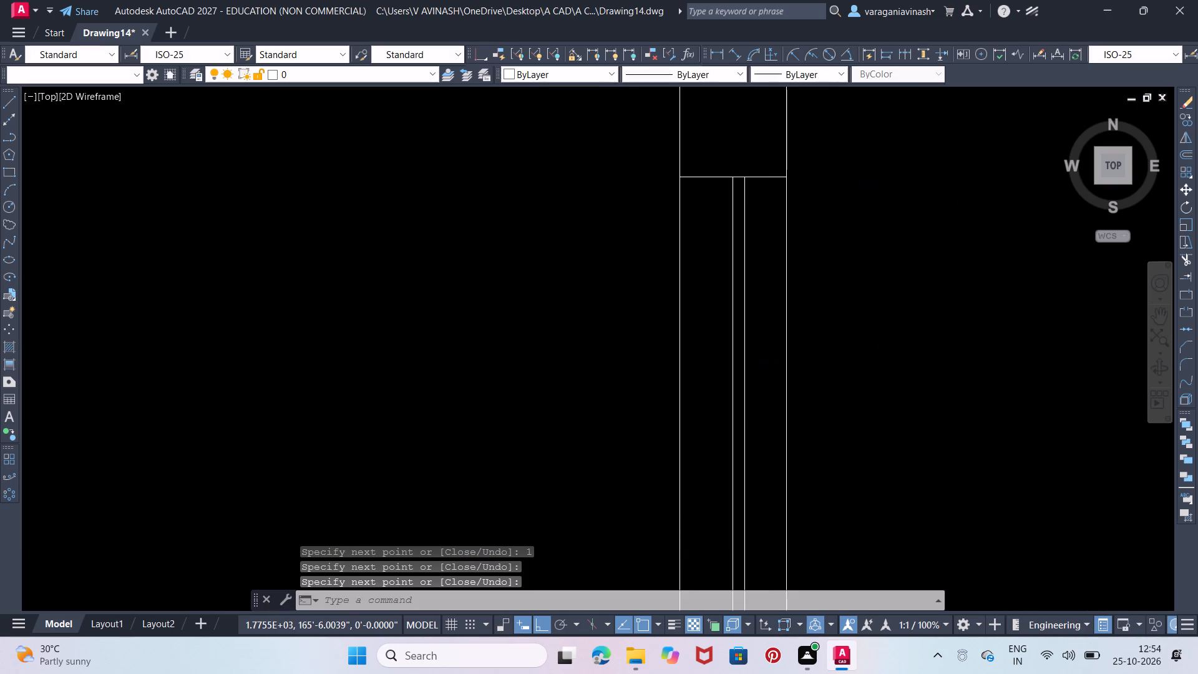
{"action": "scroll", "coordinate": [761, 168], "scroll_direction": "down", "scroll_amount": 1}
{"action": "left_click", "coordinate": [761, 167]}
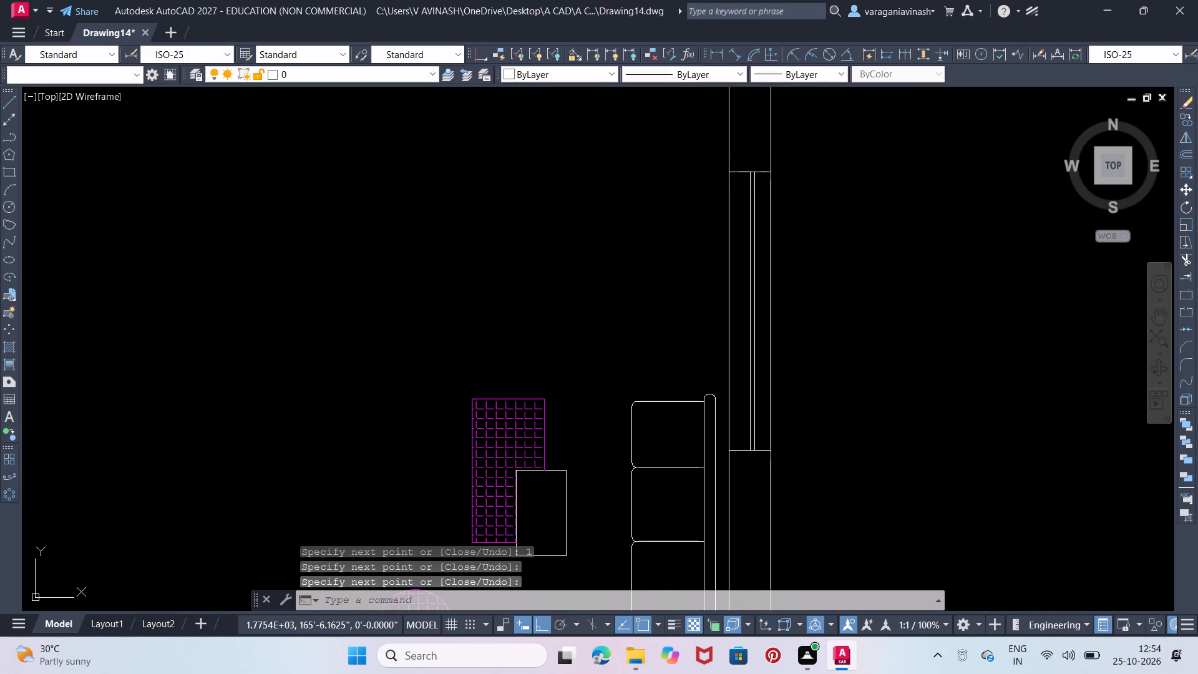
{"action": "left_click", "coordinate": [744, 464]}
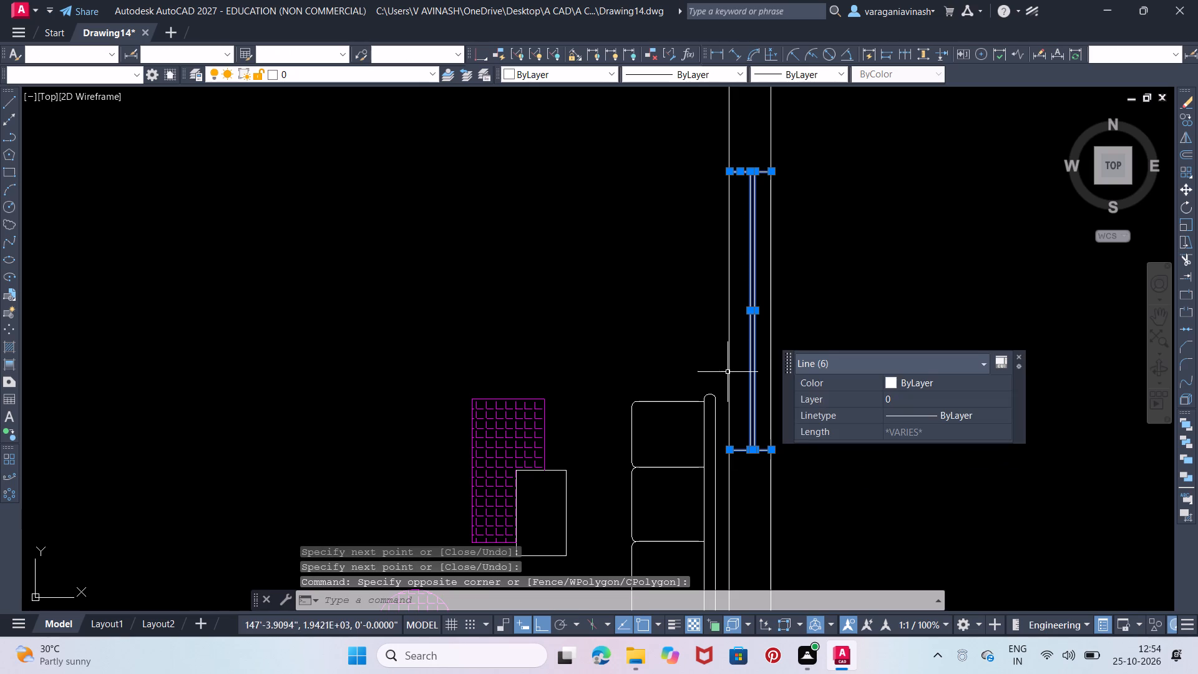
{"action": "left_click", "coordinate": [728, 373]}
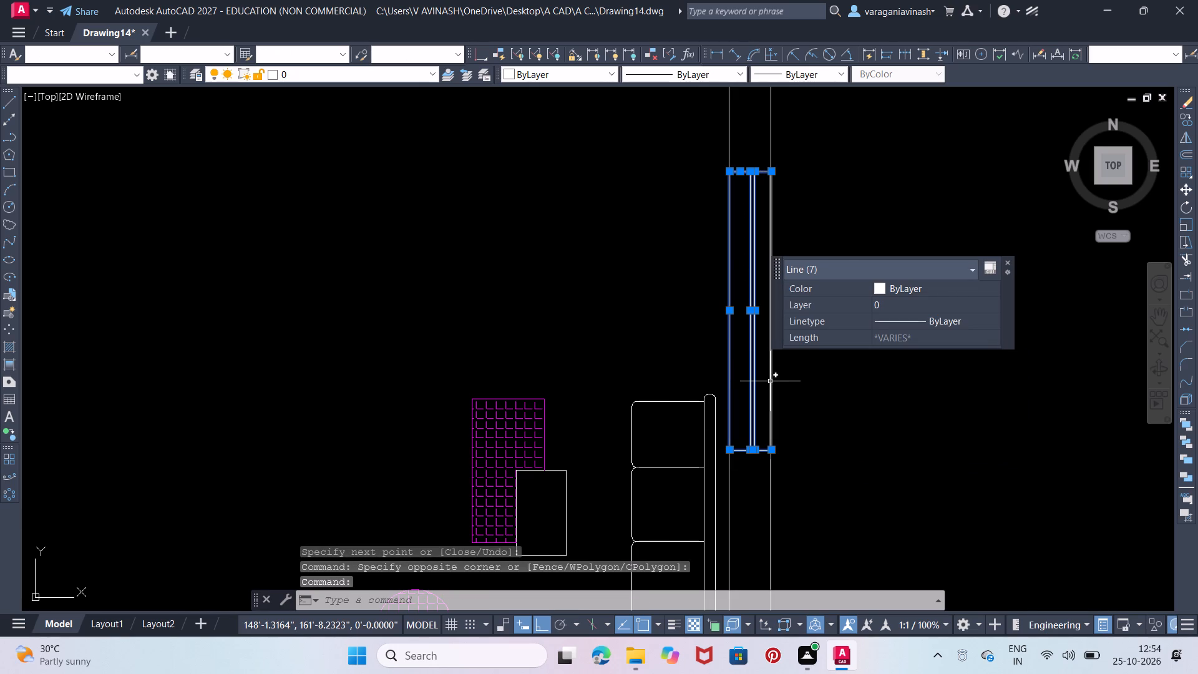
{"action": "left_click", "coordinate": [770, 381]}
{"action": "scroll", "coordinate": [729, 298], "scroll_direction": "down", "scroll_amount": 1}
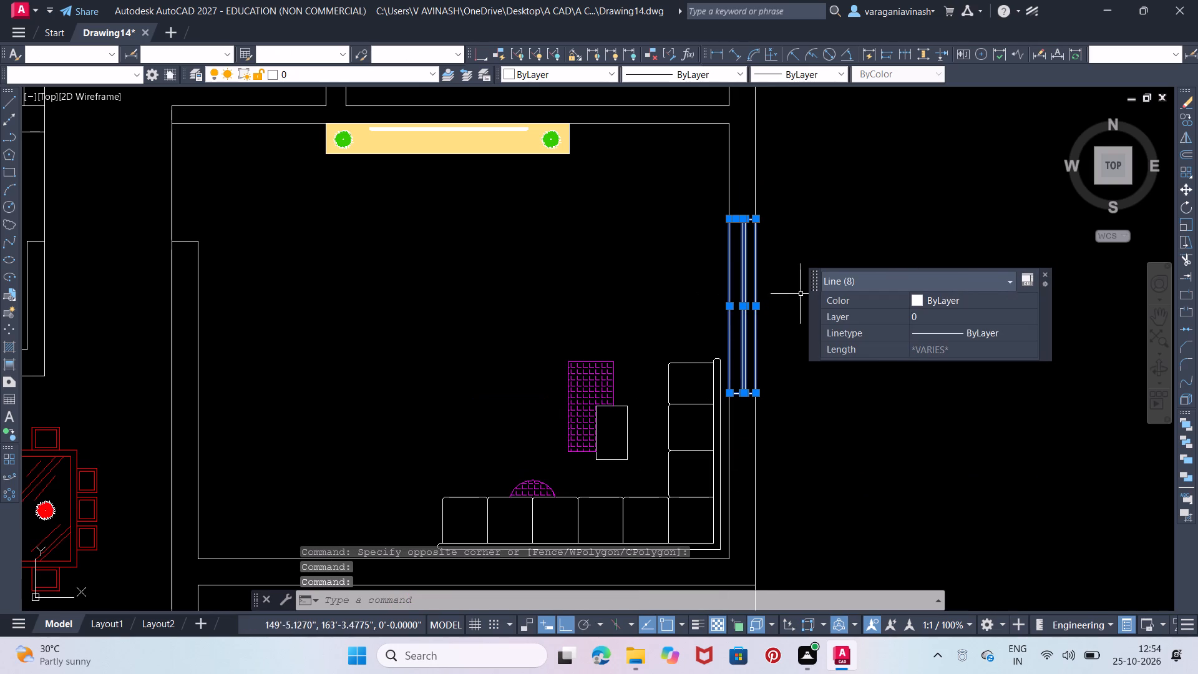
{"action": "type", "text": "BLOO"}
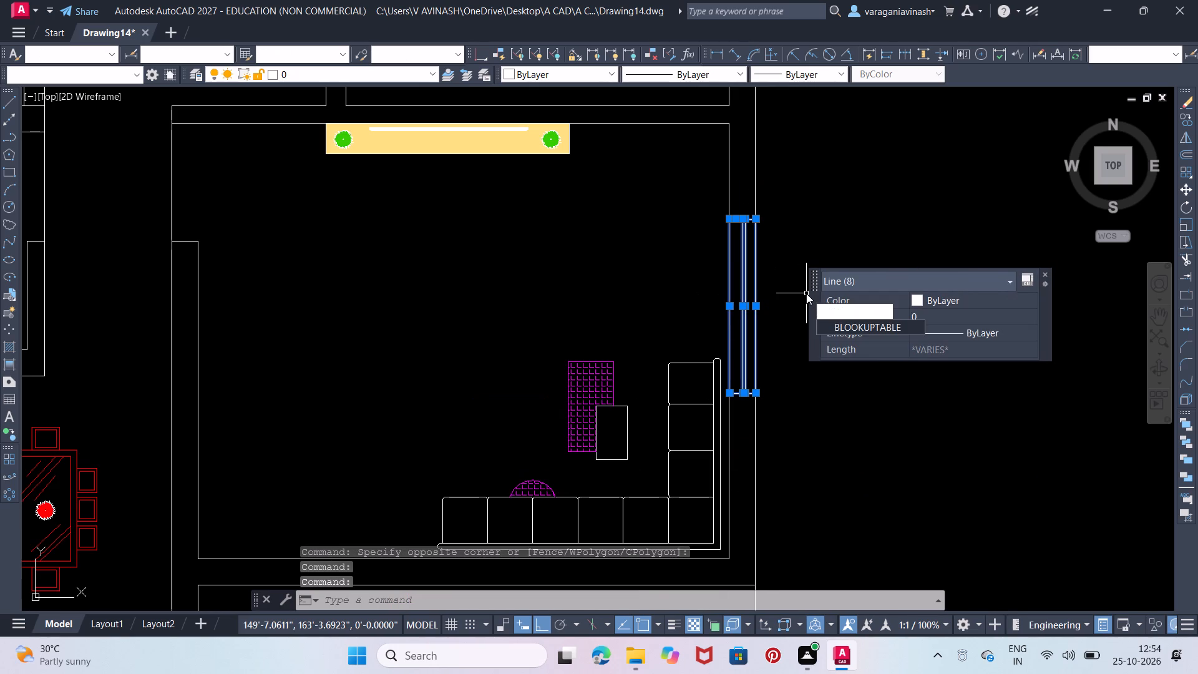
{"action": "key", "text": "BackSpace"}
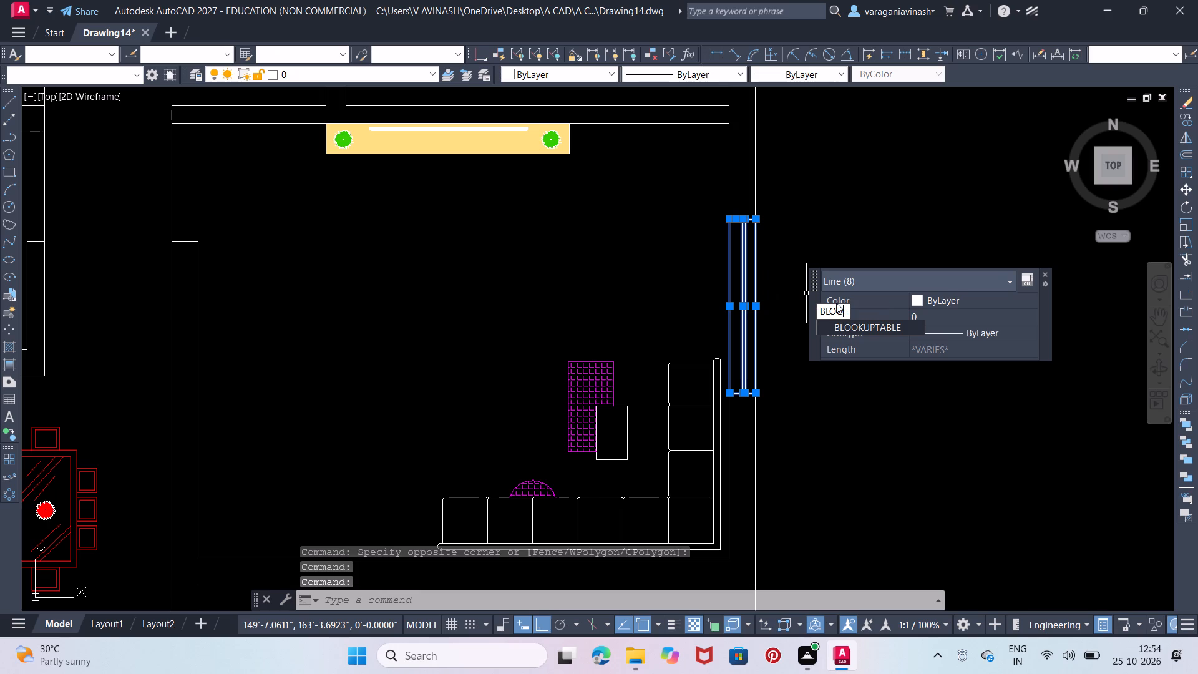
{"action": "key", "text": "BackSpace"}
{"action": "key", "text": "BackSpace"}
{"action": "key", "text": "BackSpace"}
{"action": "type", "text": "LO"}
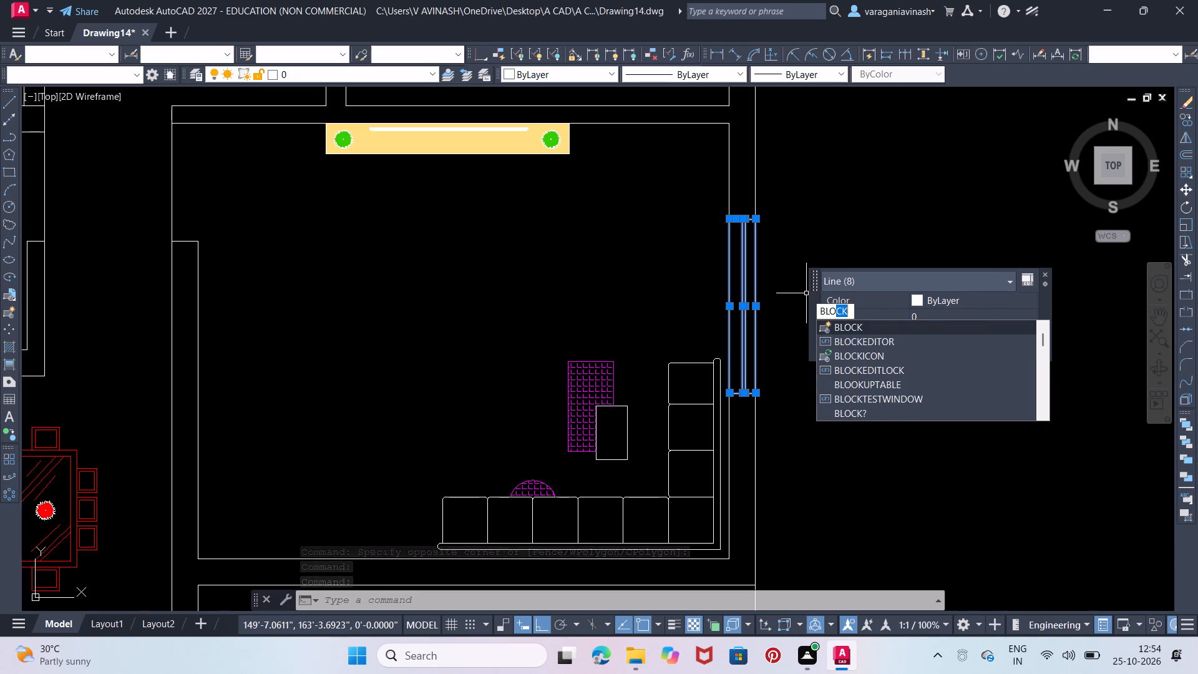
{"action": "left_click", "coordinate": [844, 325]}
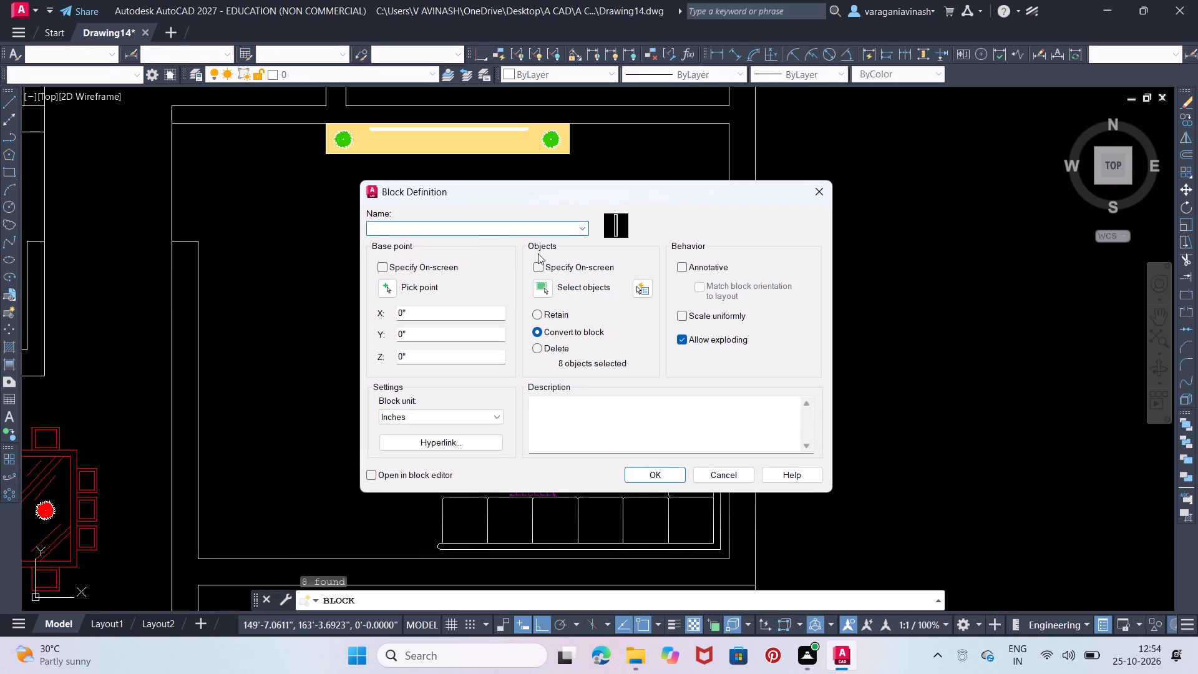
{"action": "type", "text": "SEFV"}
{"action": "key", "text": "f"}
{"action": "key", "text": "t"}
{"action": "left_click", "coordinate": [663, 476]}
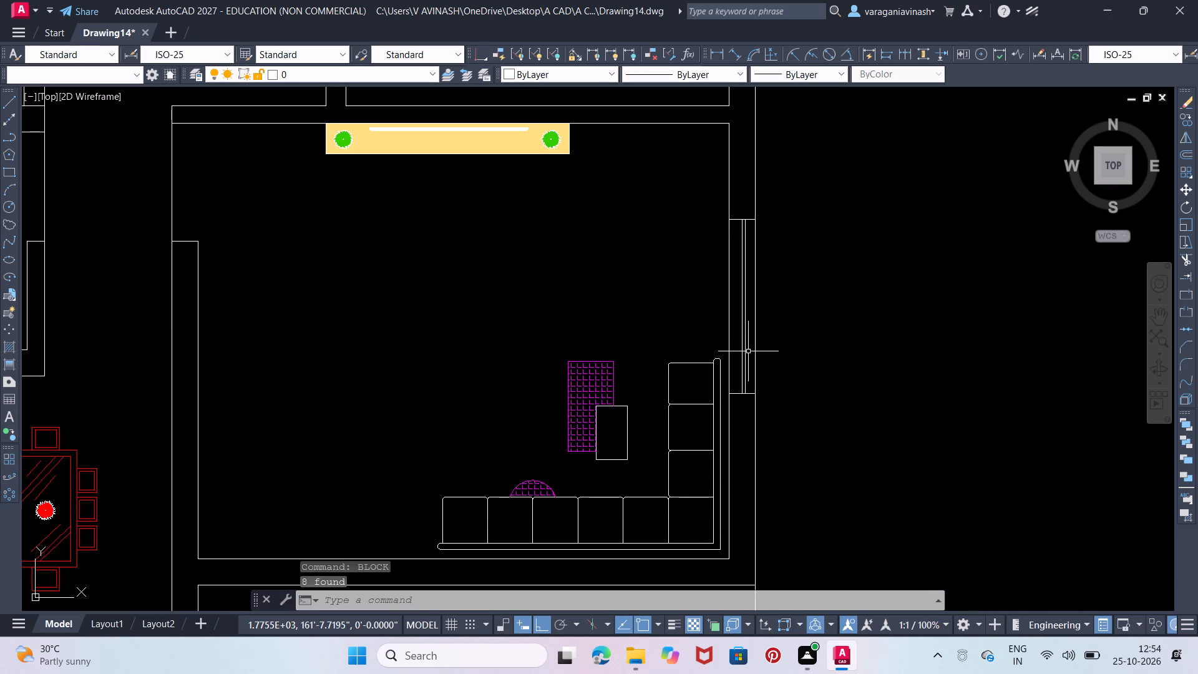
Place a spare copy of the window block outside the house, just east of the living room wall.
{"action": "left_click", "coordinate": [742, 357]}
{"action": "right_click_drag", "start_coordinate": [743, 360], "coordinate": [835, 361]}
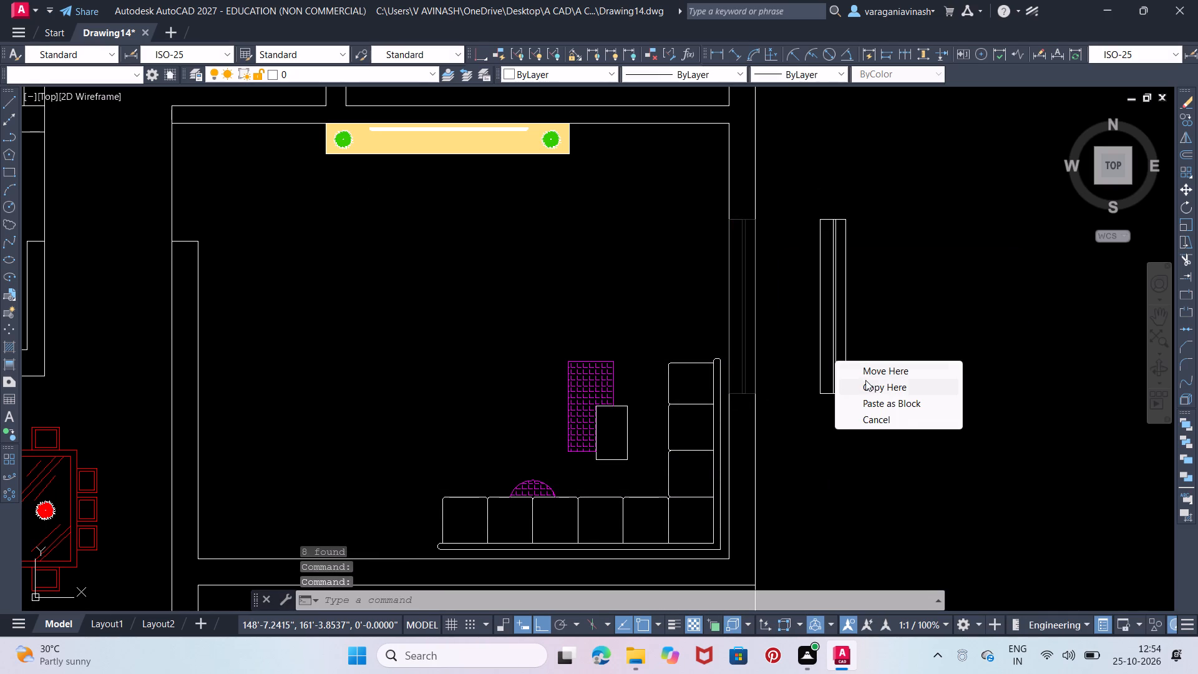
{"action": "left_click", "coordinate": [868, 383]}
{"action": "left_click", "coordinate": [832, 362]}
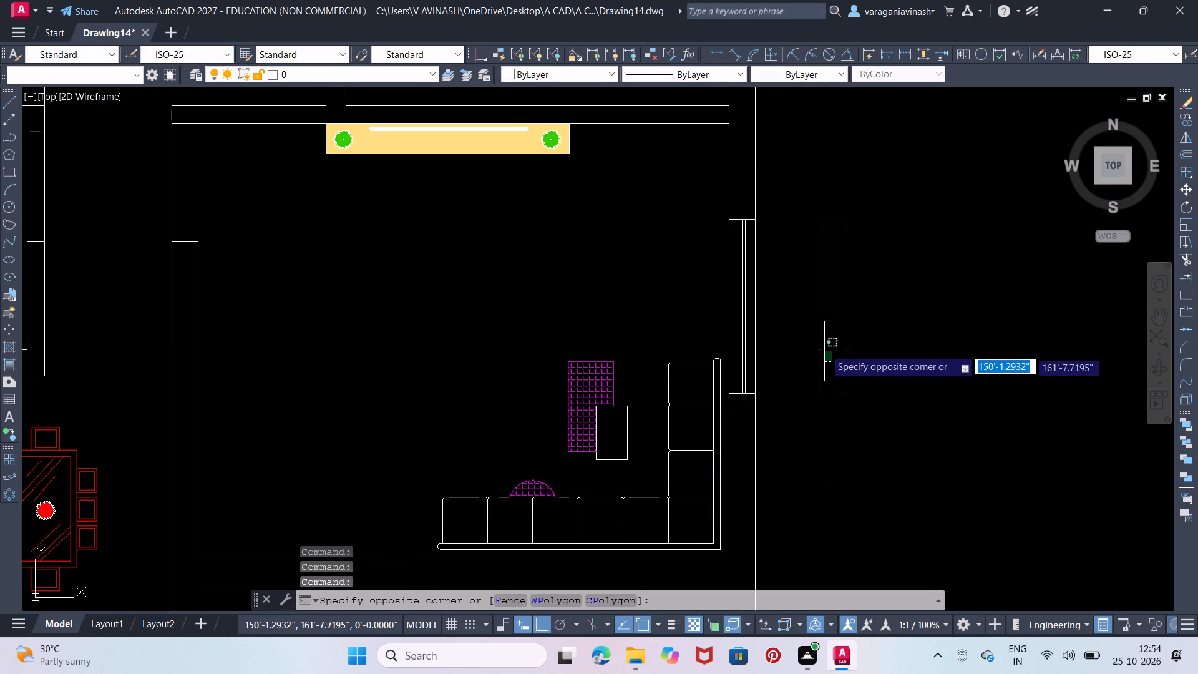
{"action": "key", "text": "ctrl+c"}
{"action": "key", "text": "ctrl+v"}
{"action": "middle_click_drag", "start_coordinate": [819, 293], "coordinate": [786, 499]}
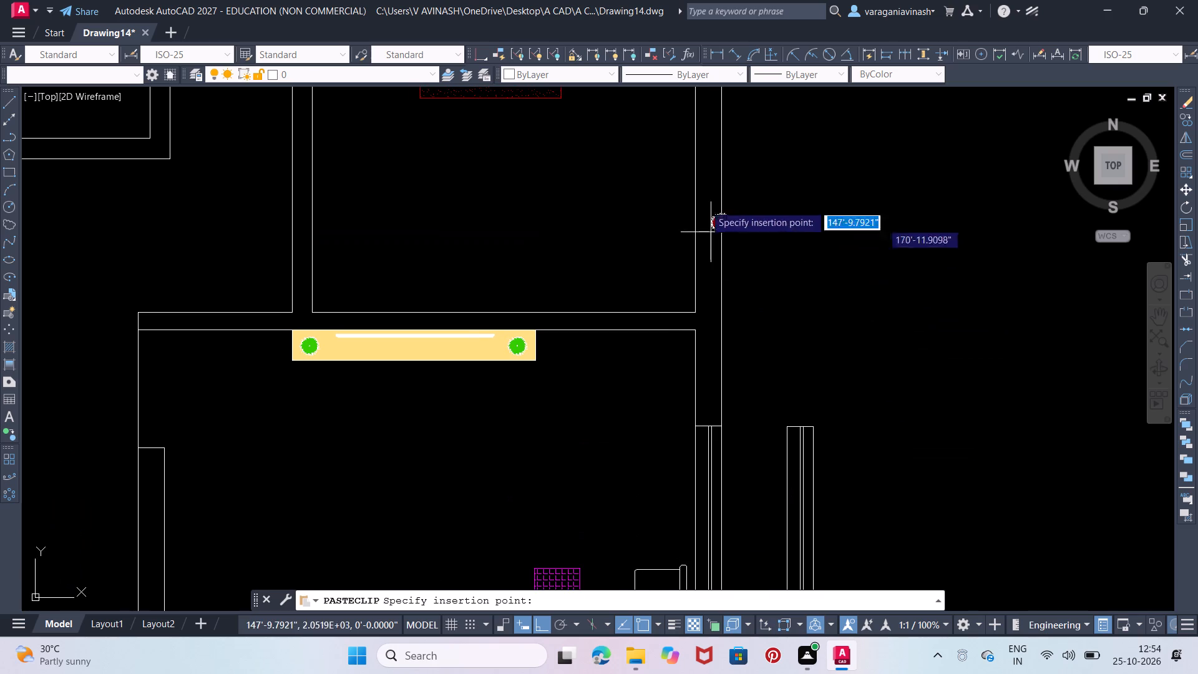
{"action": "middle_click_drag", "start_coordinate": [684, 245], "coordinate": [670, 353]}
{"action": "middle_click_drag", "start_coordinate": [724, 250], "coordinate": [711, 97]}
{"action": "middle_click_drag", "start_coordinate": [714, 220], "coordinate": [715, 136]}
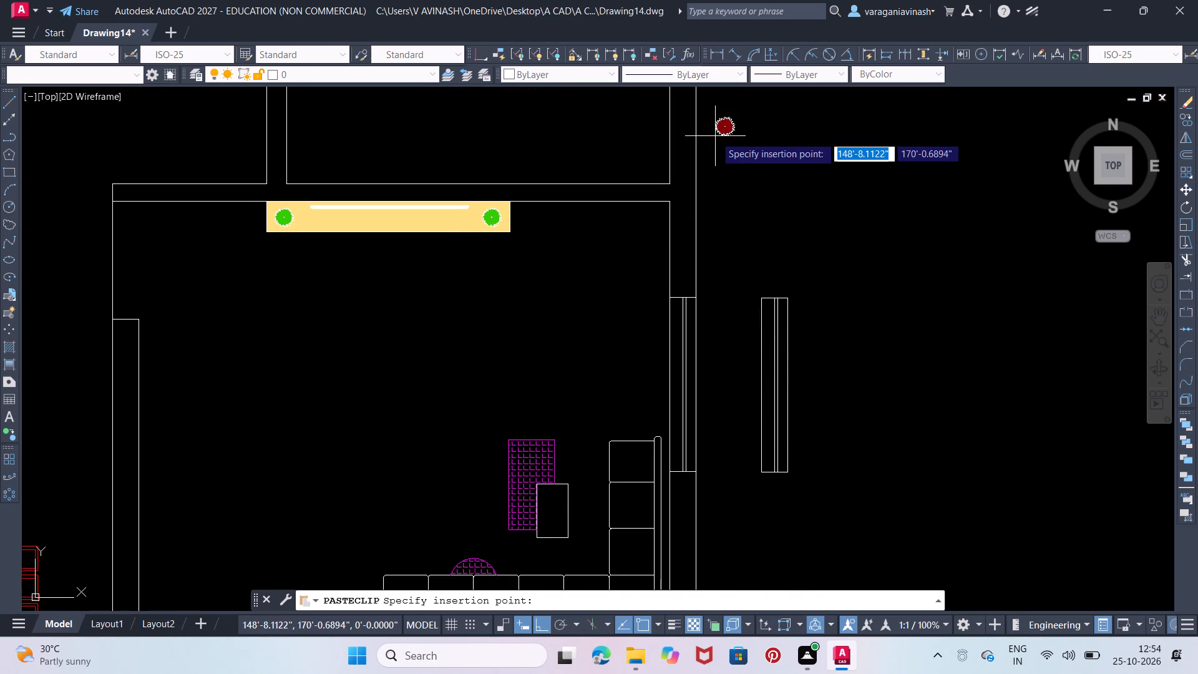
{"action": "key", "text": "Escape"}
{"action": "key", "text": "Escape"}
Copy the spare window block and paste it into the east wall of the northeast bedroom.
{"action": "left_click", "coordinate": [773, 281]}
{"action": "left_click", "coordinate": [760, 315]}
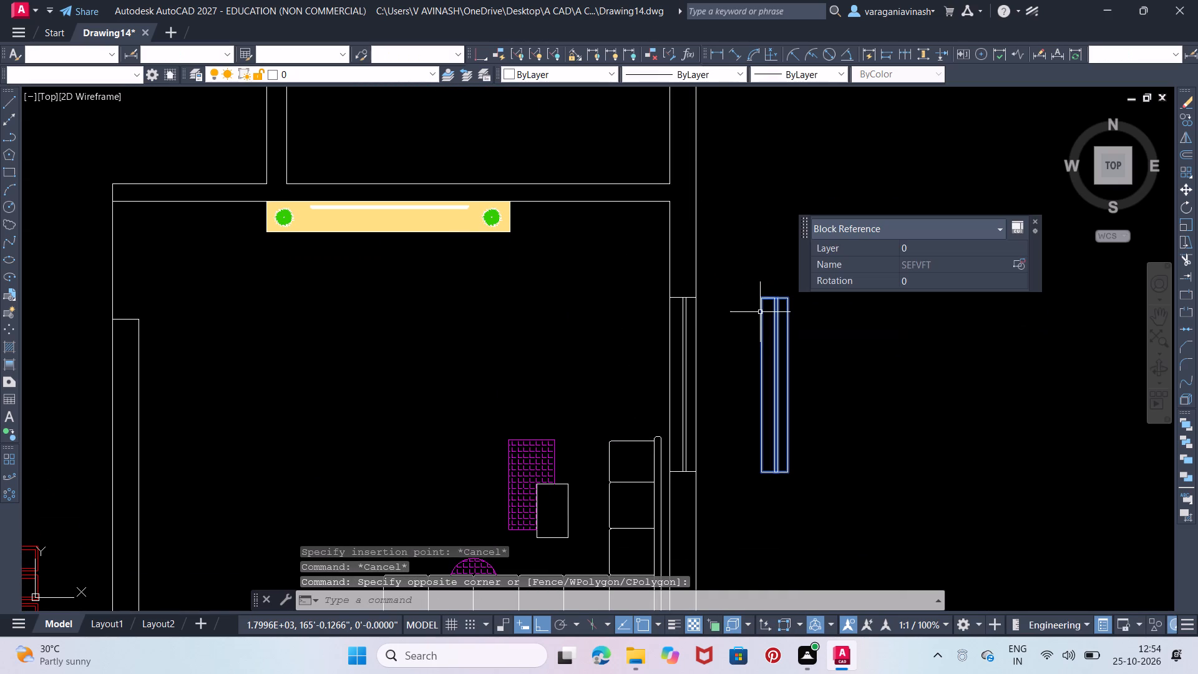
{"action": "key", "text": "ctrl+c"}
{"action": "key", "text": "ctrl+v"}
{"action": "middle_click_drag", "start_coordinate": [693, 239], "coordinate": [710, 384]}
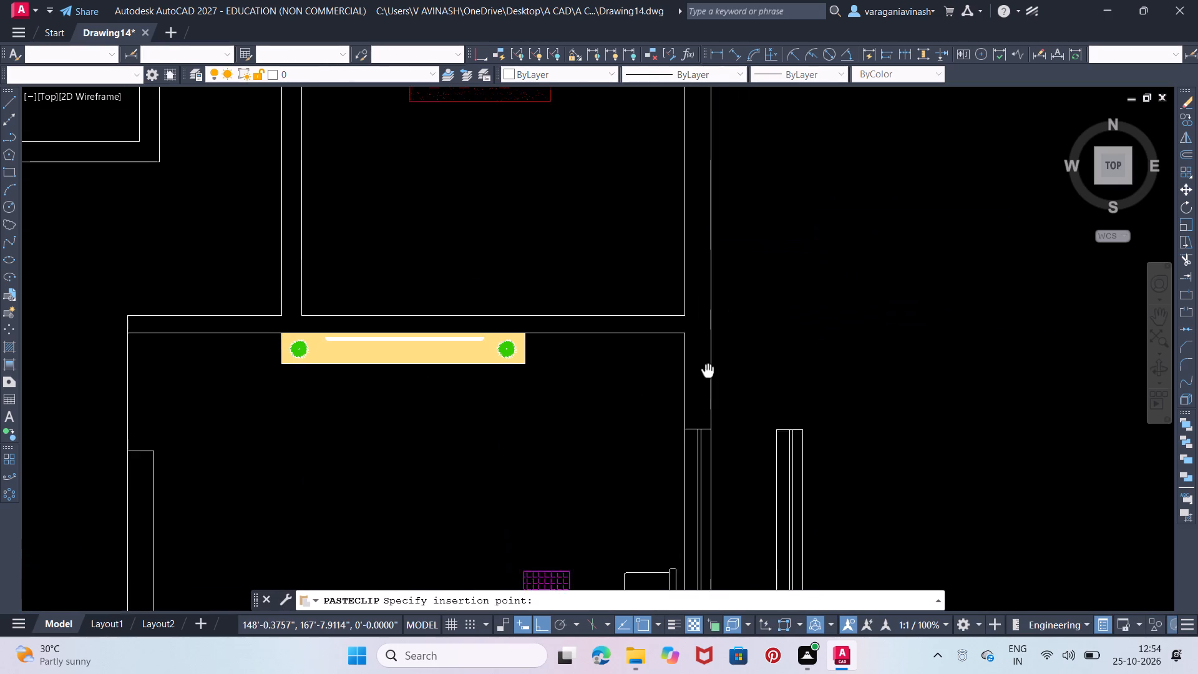
{"action": "middle_click_drag", "start_coordinate": [710, 384], "coordinate": [713, 391]}
{"action": "middle_click_drag", "start_coordinate": [716, 303], "coordinate": [716, 416]}
{"action": "middle_click_drag", "start_coordinate": [716, 372], "coordinate": [716, 469]}
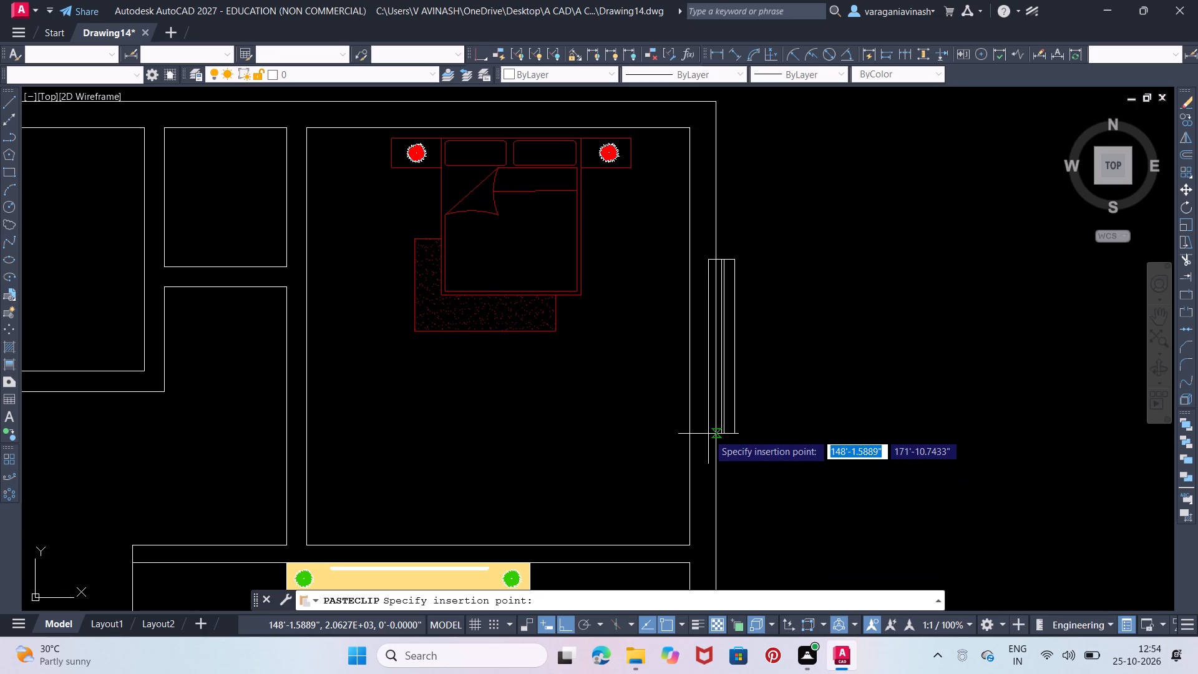
{"action": "left_click", "coordinate": [688, 406]}
Paste another window block into the west wall of the staircase room.
{"action": "scroll", "coordinate": [646, 389], "scroll_direction": "down", "scroll_amount": 2}
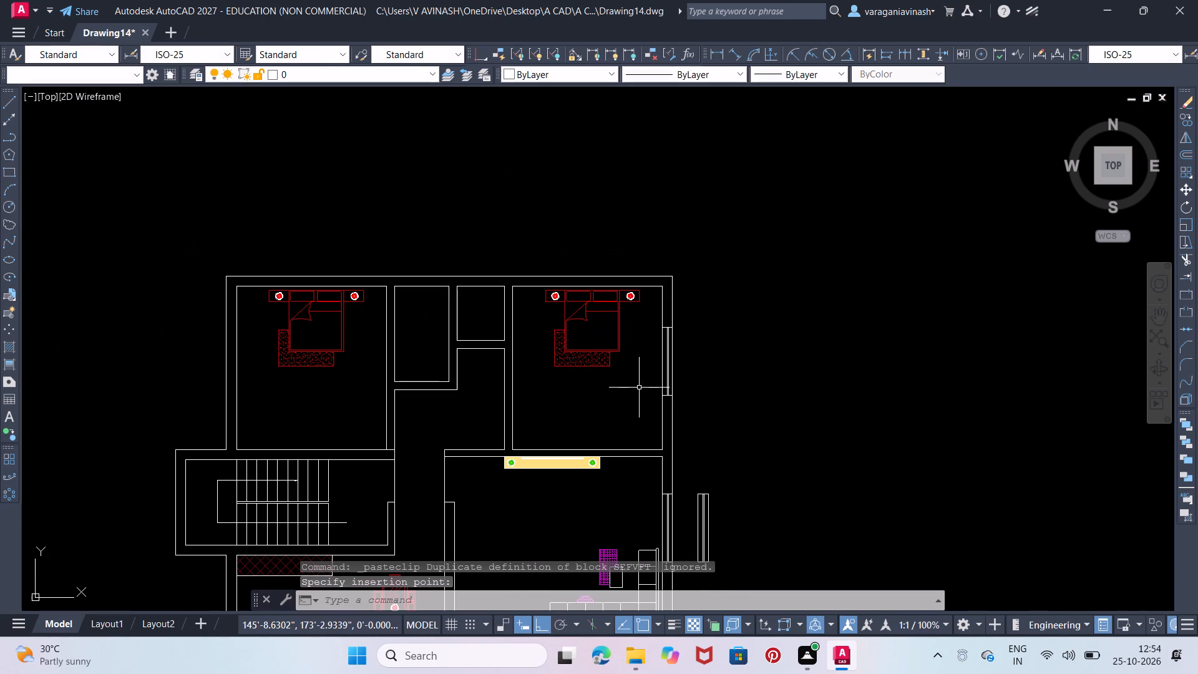
{"action": "middle_click_drag", "start_coordinate": [678, 382], "coordinate": [681, 382]}
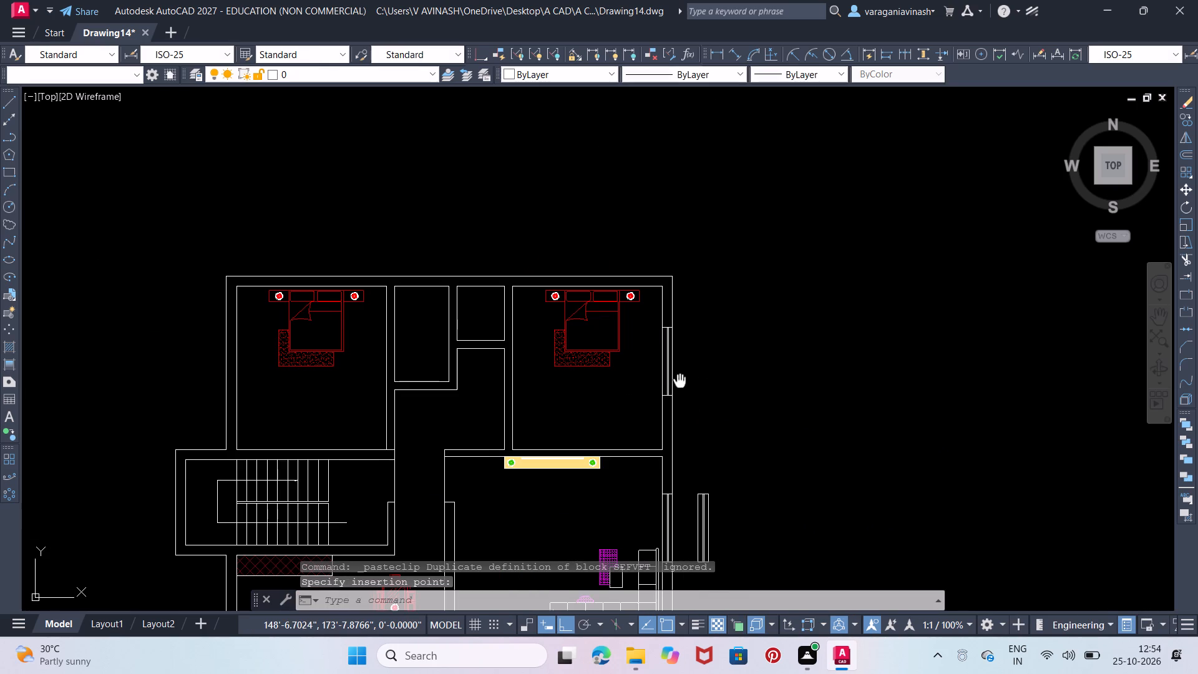
{"action": "middle_click_drag", "start_coordinate": [681, 382], "coordinate": [782, 401]}
{"action": "key", "text": "ctrl+v"}
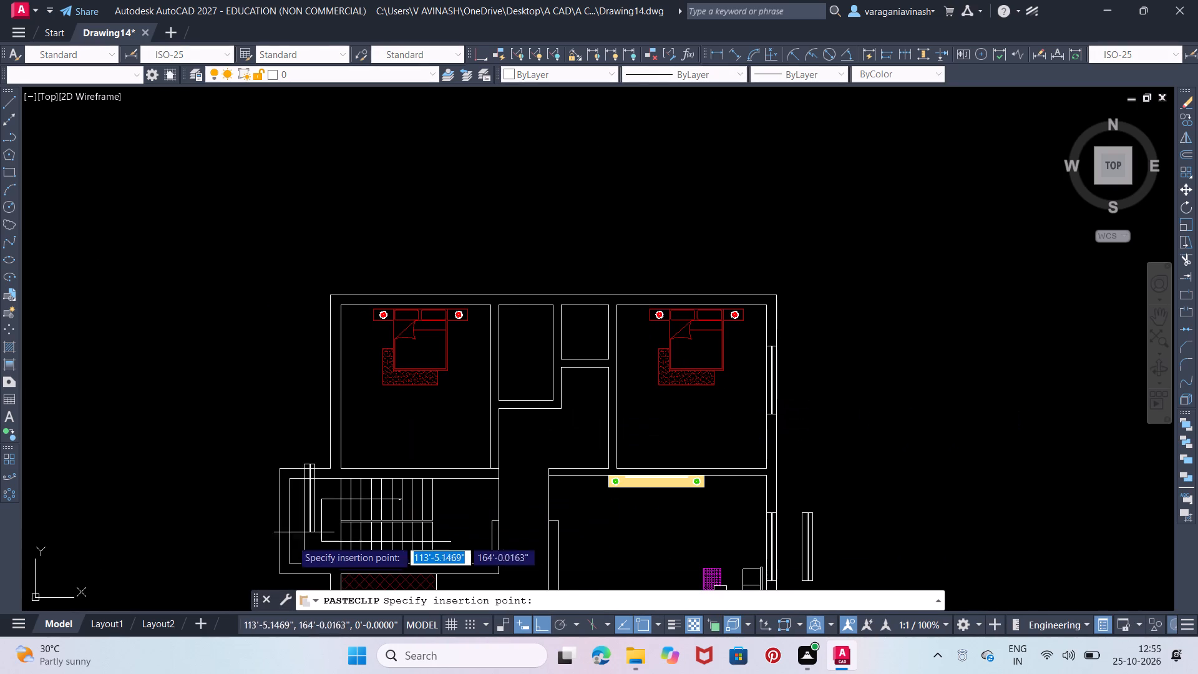
{"action": "scroll", "coordinate": [280, 552], "scroll_direction": "up", "scroll_amount": 2}
{"action": "middle_click_drag", "start_coordinate": [276, 550], "coordinate": [282, 481]}
{"action": "left_click", "coordinate": [282, 494]}
Paste another window block into the kitchen's west wall, beside the counter.
{"action": "scroll", "coordinate": [352, 486], "scroll_direction": "down", "scroll_amount": 1}
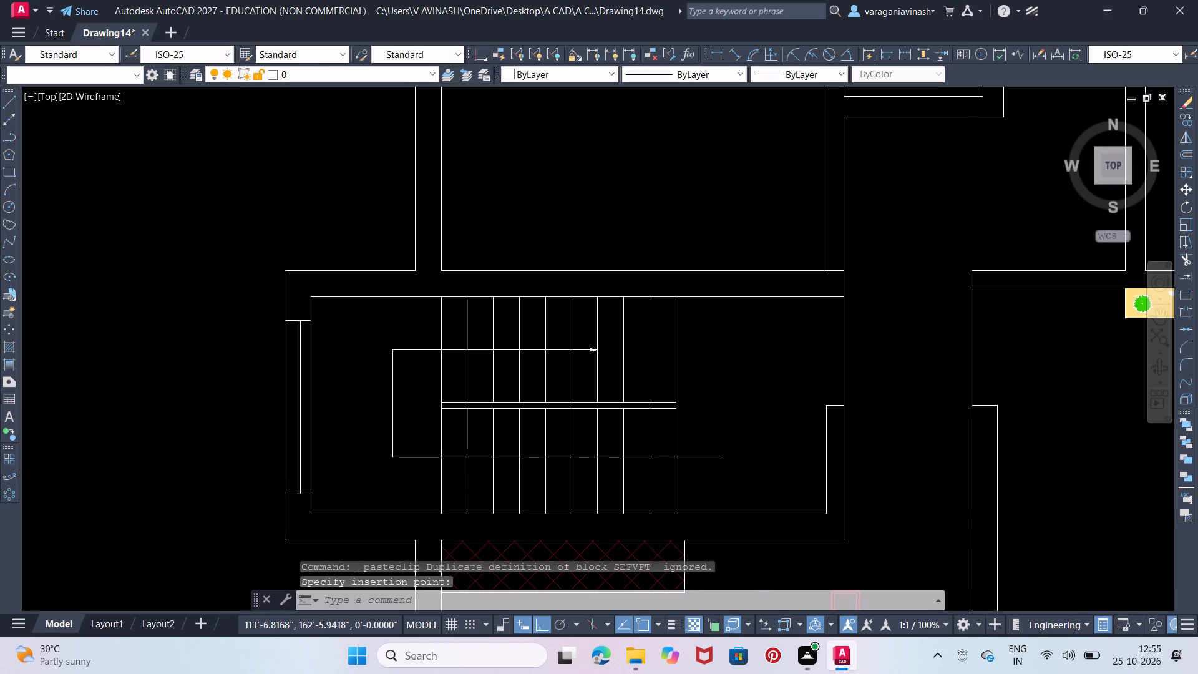
{"action": "key", "text": "ctrl+v"}
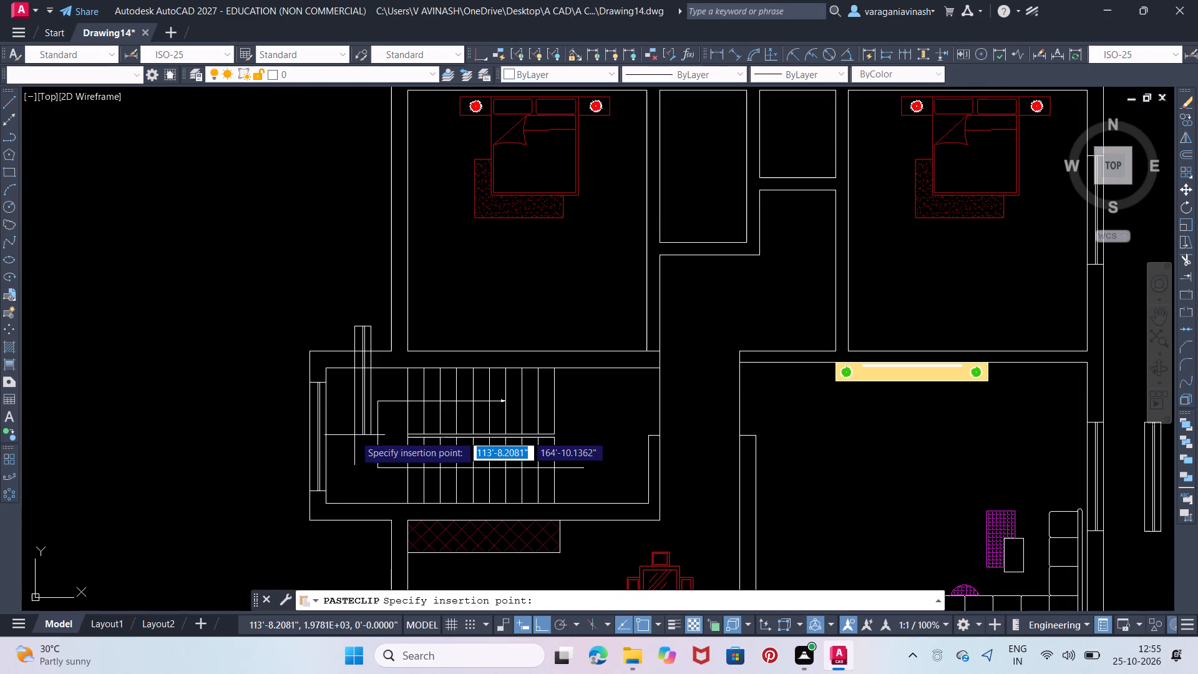
{"action": "middle_click_drag", "start_coordinate": [364, 364], "coordinate": [455, 242]}
{"action": "middle_click_drag", "start_coordinate": [557, 577], "coordinate": [572, 479]}
{"action": "middle_click_drag", "start_coordinate": [565, 513], "coordinate": [565, 457]}
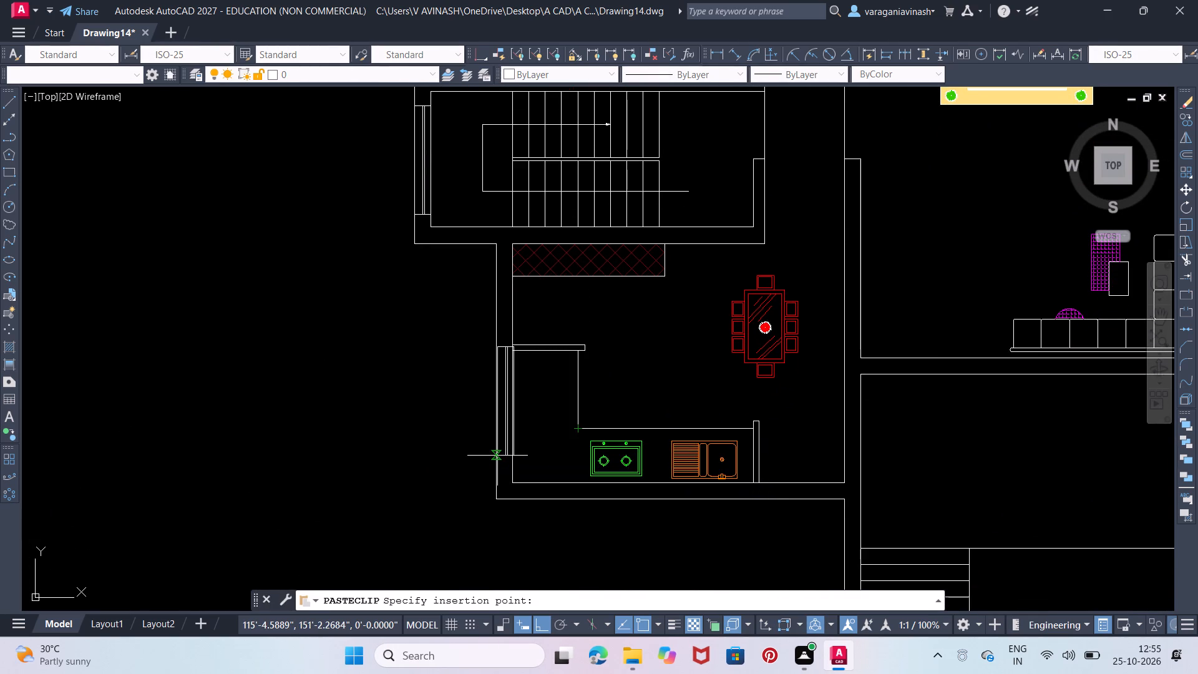
{"action": "left_click", "coordinate": [496, 461]}
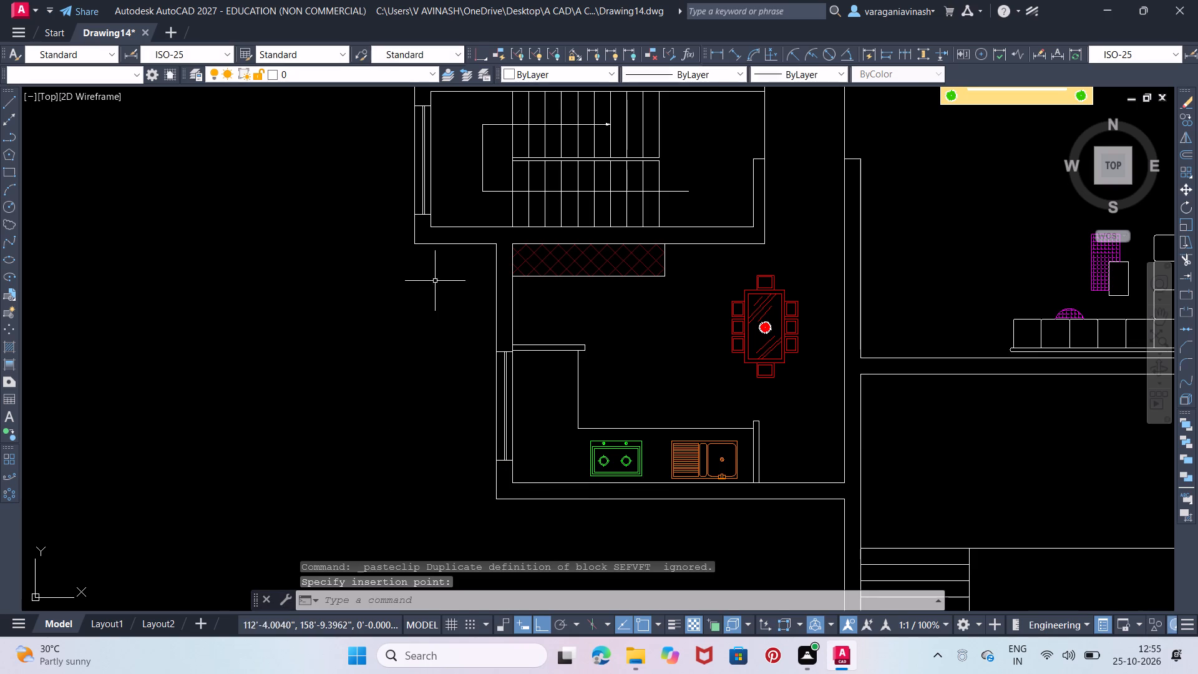
Paste another window block into the west wall of the northwest bedroom.
{"action": "right_click", "coordinate": [436, 280]}
{"action": "left_click", "coordinate": [474, 288]}
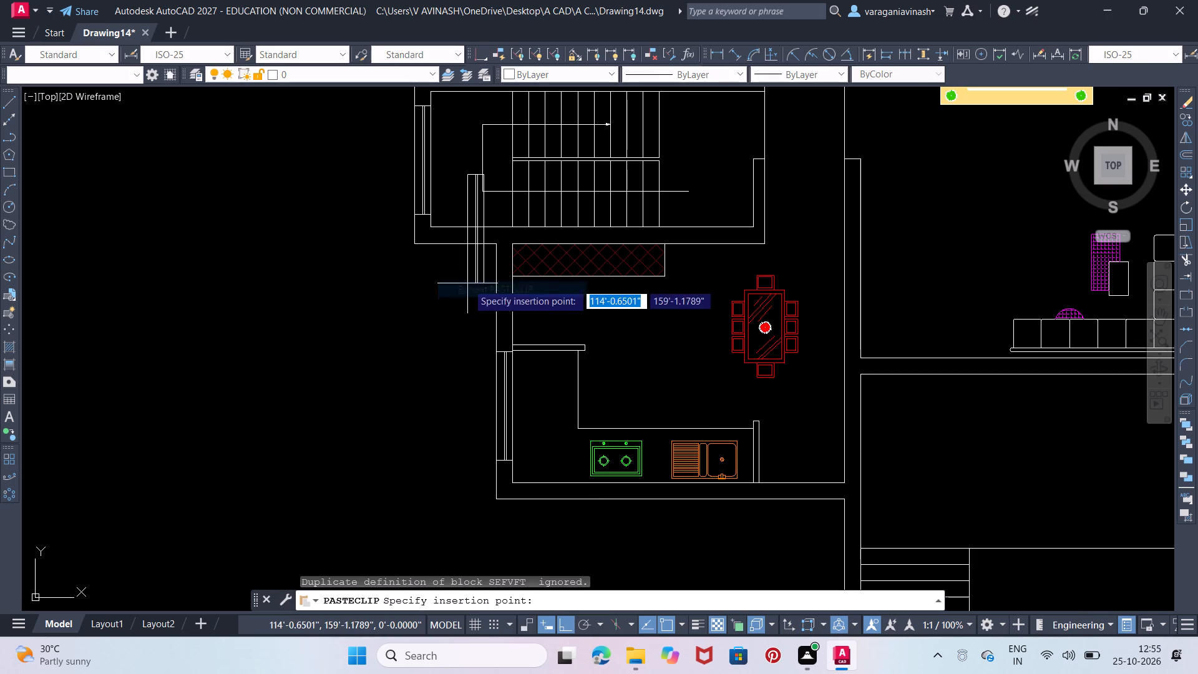
{"action": "middle_click_drag", "start_coordinate": [462, 328], "coordinate": [455, 418]}
{"action": "middle_click_drag", "start_coordinate": [386, 230], "coordinate": [384, 401]}
{"action": "middle_click_drag", "start_coordinate": [421, 271], "coordinate": [424, 330]}
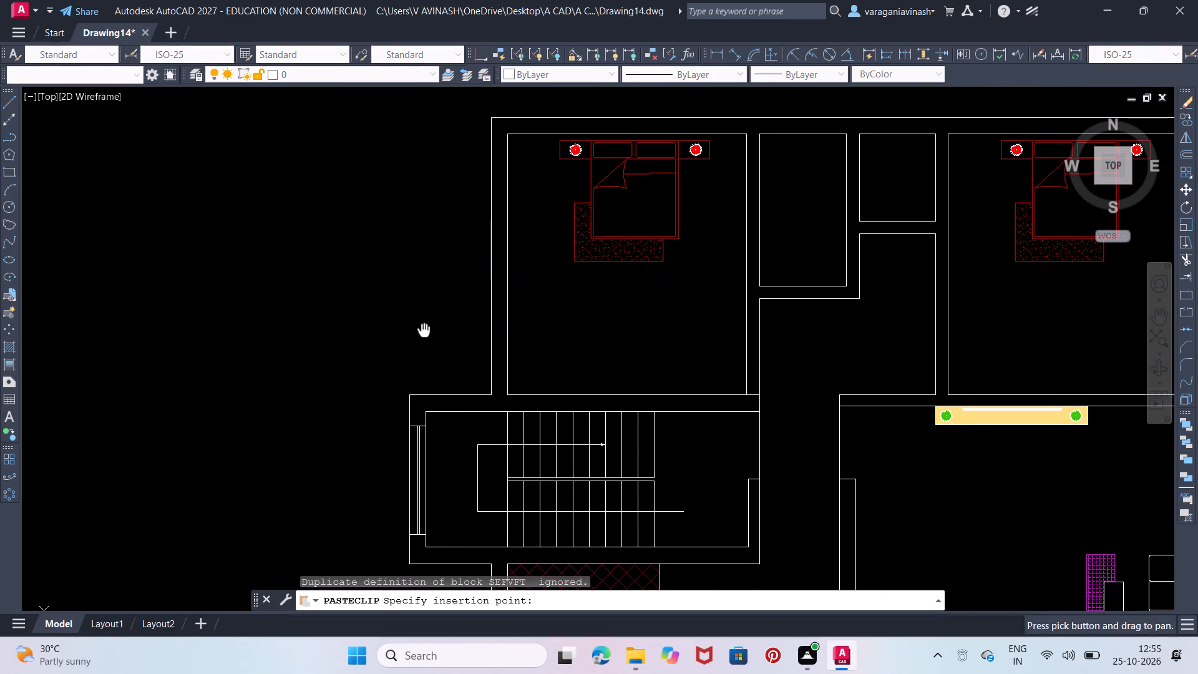
{"action": "left_click", "coordinate": [487, 331]}
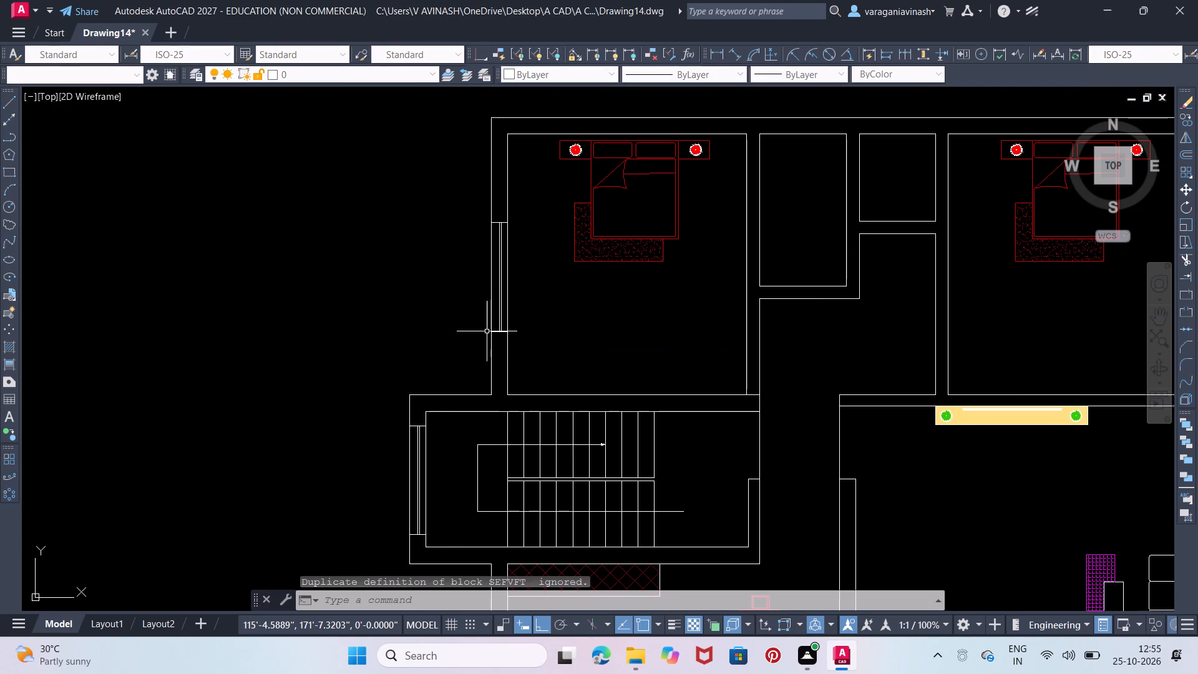
{"action": "middle_click_drag", "start_coordinate": [542, 326], "coordinate": [471, 349]}
{"action": "key", "text": "Escape"}
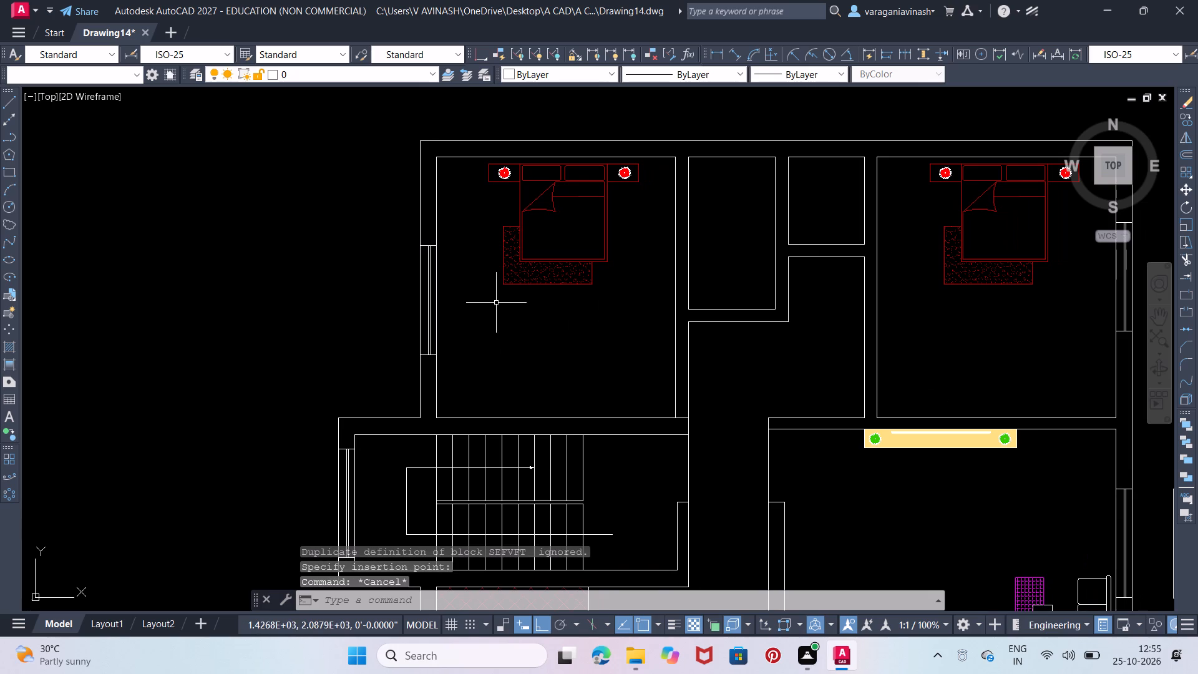
Rotate the spare window block outside the east wall so that it lies horizontally.
{"action": "scroll", "coordinate": [496, 302], "scroll_direction": "down", "scroll_amount": 1}
{"action": "middle_click_drag", "start_coordinate": [658, 266], "coordinate": [581, 224]}
{"action": "middle_click_drag", "start_coordinate": [801, 295], "coordinate": [757, 248]}
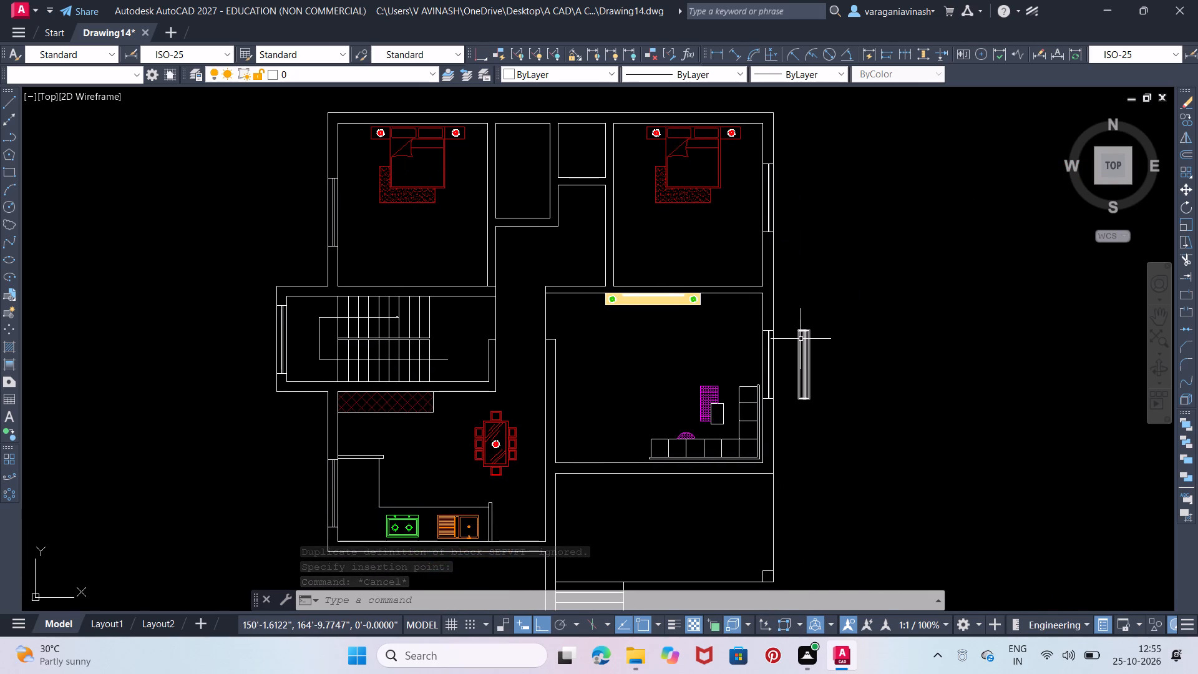
{"action": "left_click", "coordinate": [801, 339]}
{"action": "right_click", "coordinate": [801, 339]}
{"action": "left_click", "coordinate": [842, 419]}
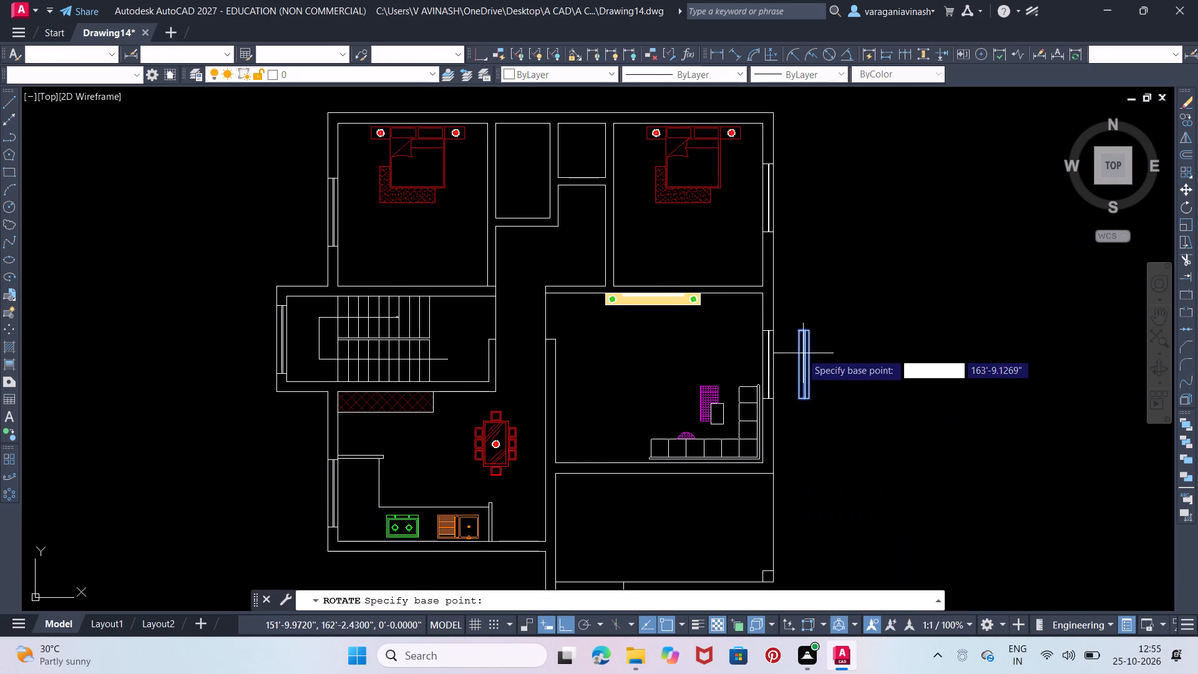
{"action": "left_click", "coordinate": [801, 353]}
{"action": "left_click", "coordinate": [791, 279]}
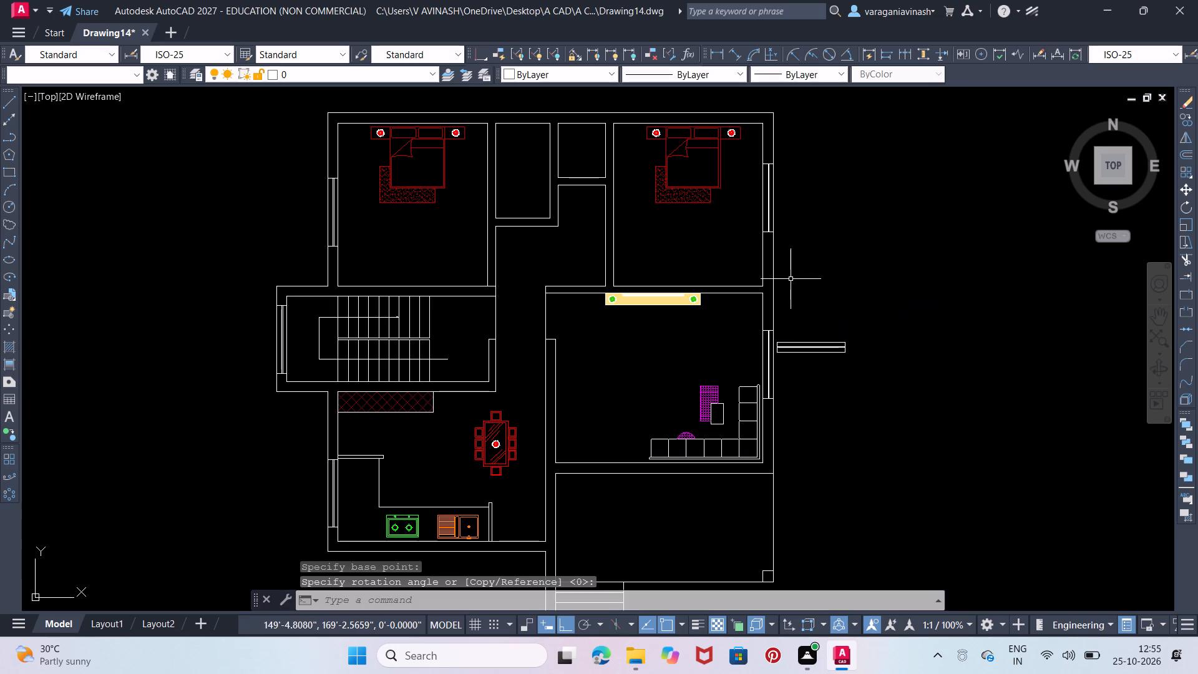
Copy the spare horizontal window block into the kitchen's south wall, behind the sink.
{"action": "left_click_drag", "start_coordinate": [849, 323], "coordinate": [842, 339]}
{"action": "left_click", "coordinate": [822, 369]}
{"action": "right_click", "coordinate": [821, 365]}
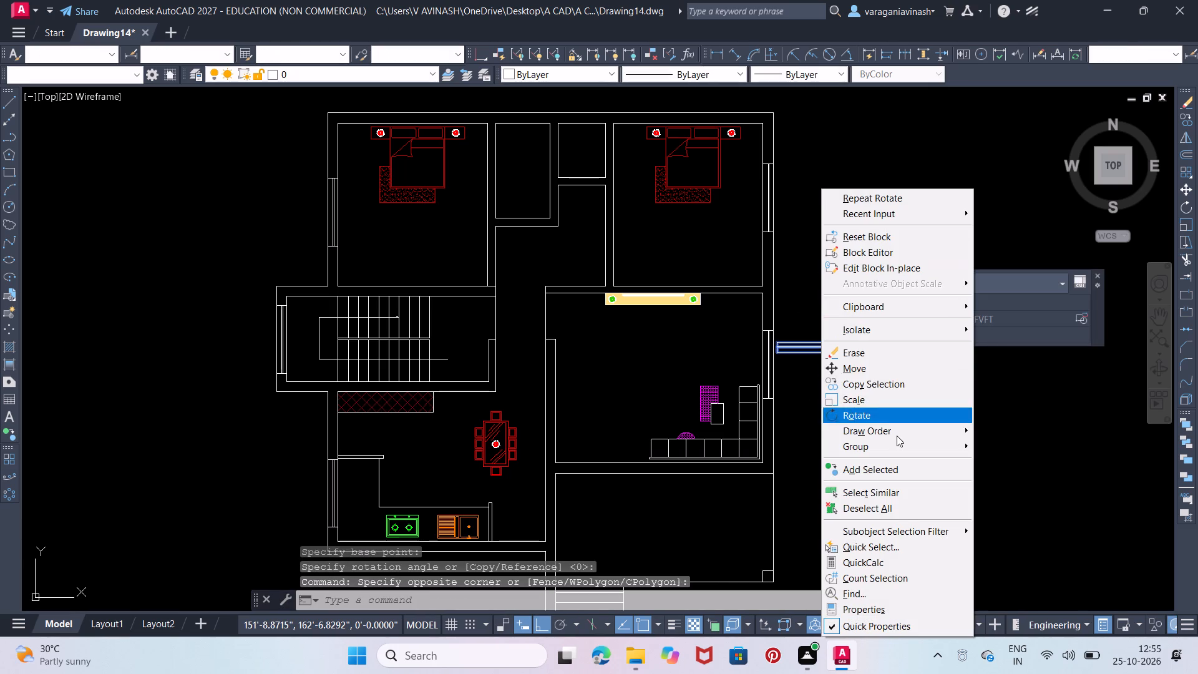
{"action": "left_click", "coordinate": [902, 387]}
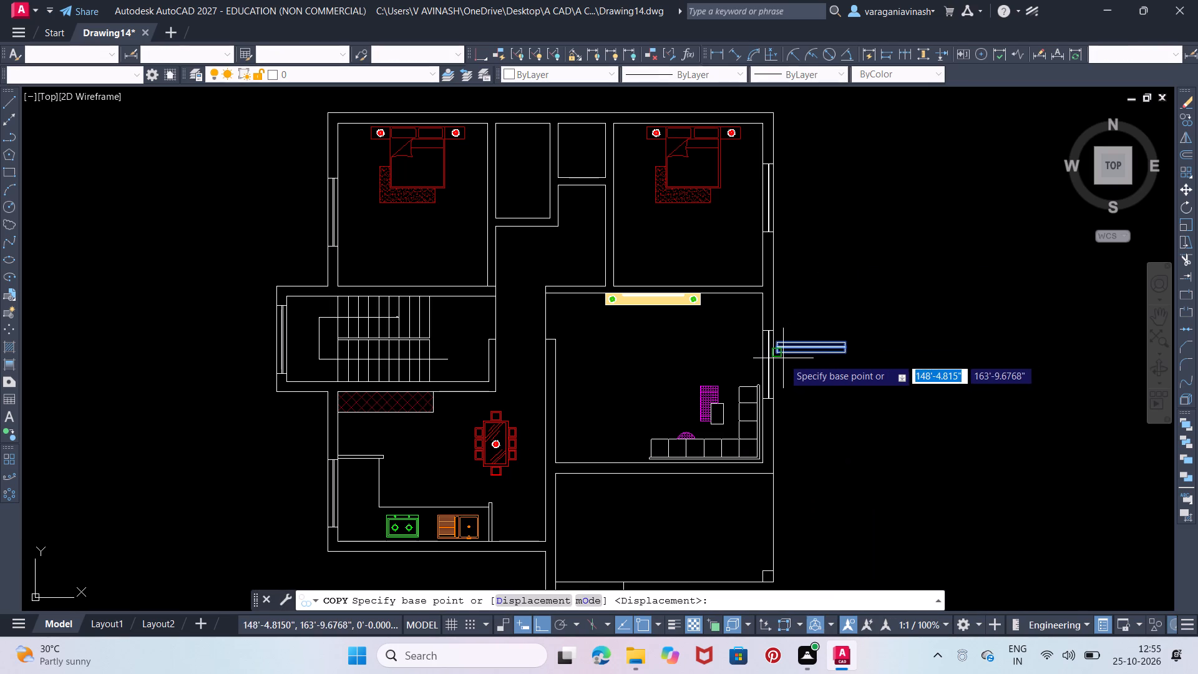
{"action": "left_click", "coordinate": [780, 356]}
{"action": "middle_click_drag", "start_coordinate": [670, 428], "coordinate": [669, 333]}
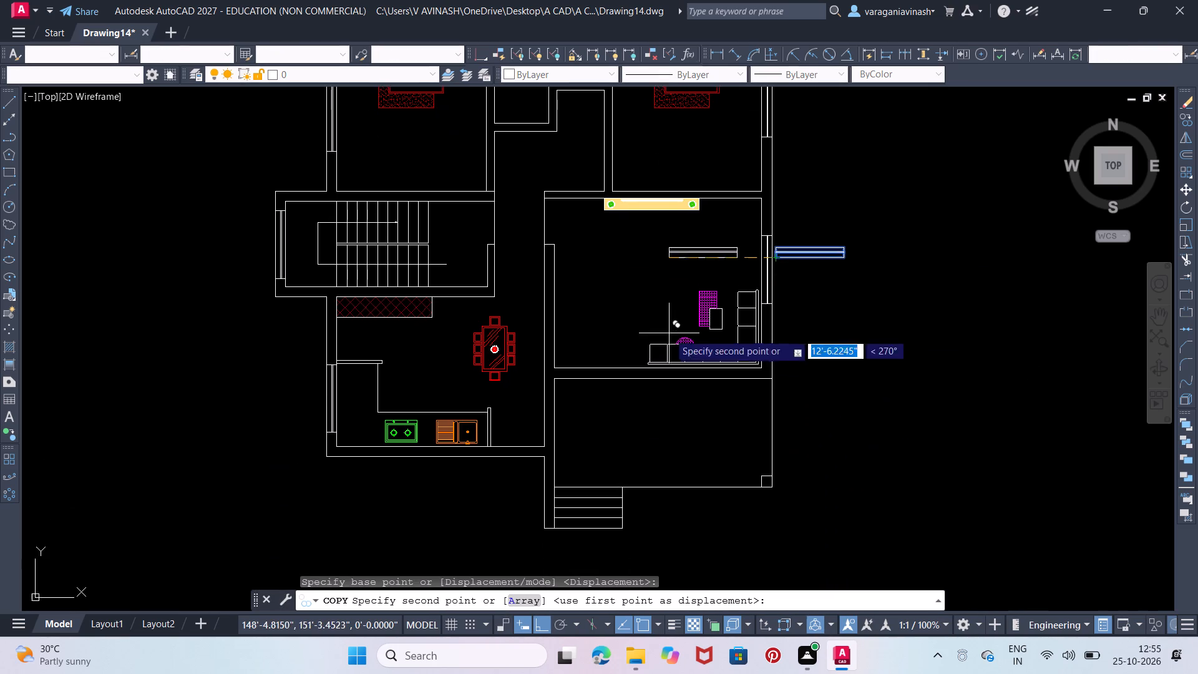
{"action": "scroll", "coordinate": [455, 461], "scroll_direction": "up", "scroll_amount": 3}
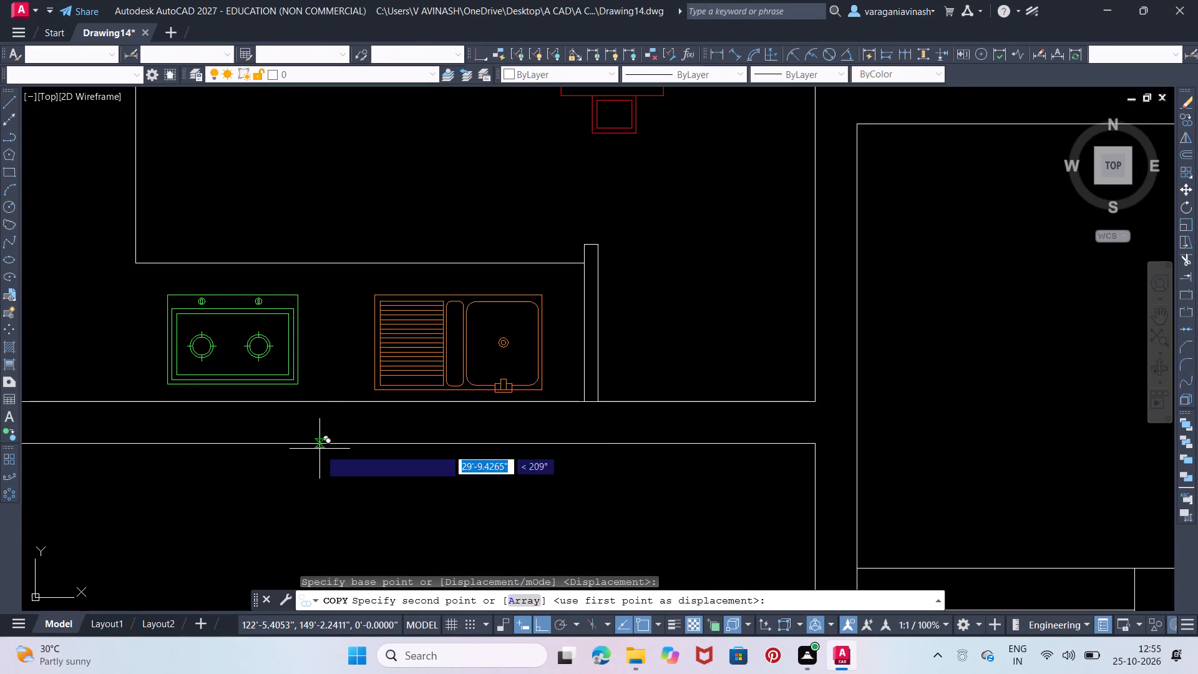
{"action": "left_click", "coordinate": [319, 449]}
{"action": "scroll", "coordinate": [398, 395], "scroll_direction": "down", "scroll_amount": 4}
{"action": "middle_click_drag", "start_coordinate": [628, 376], "coordinate": [625, 394]}
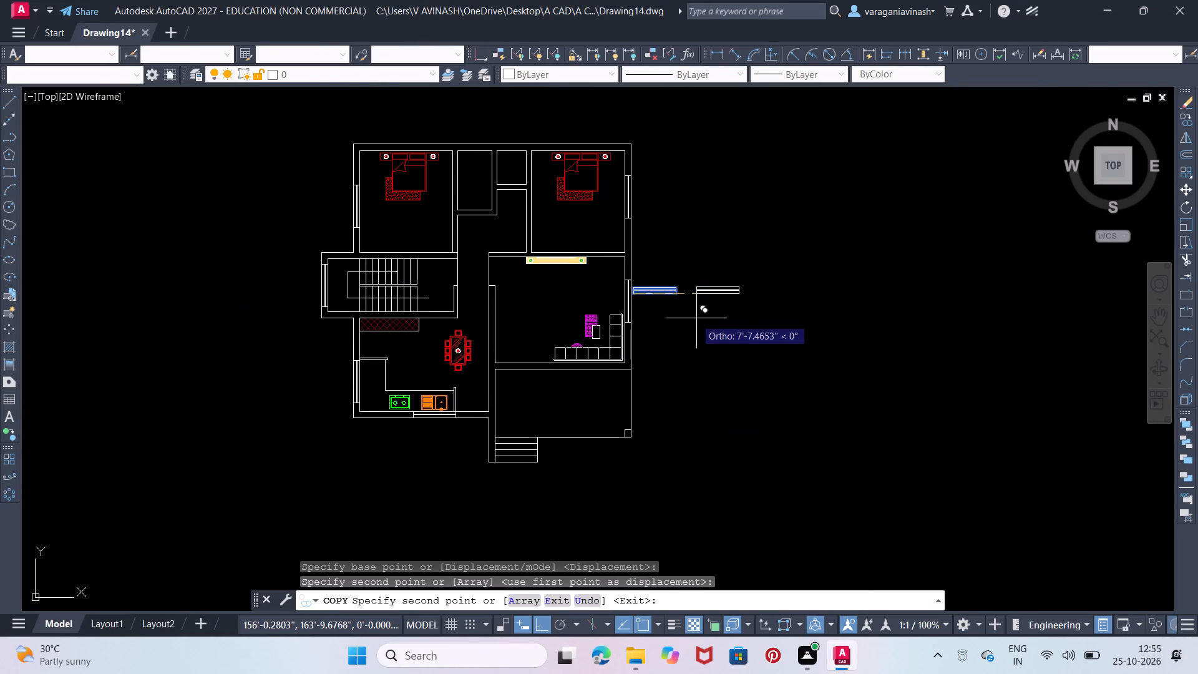
{"action": "key", "text": "Escape"}
Copy the spare horizontal window block to the clipboard and paste it into the northwest bedroom's north wall, behind the bed.
{"action": "left_click", "coordinate": [672, 289]}
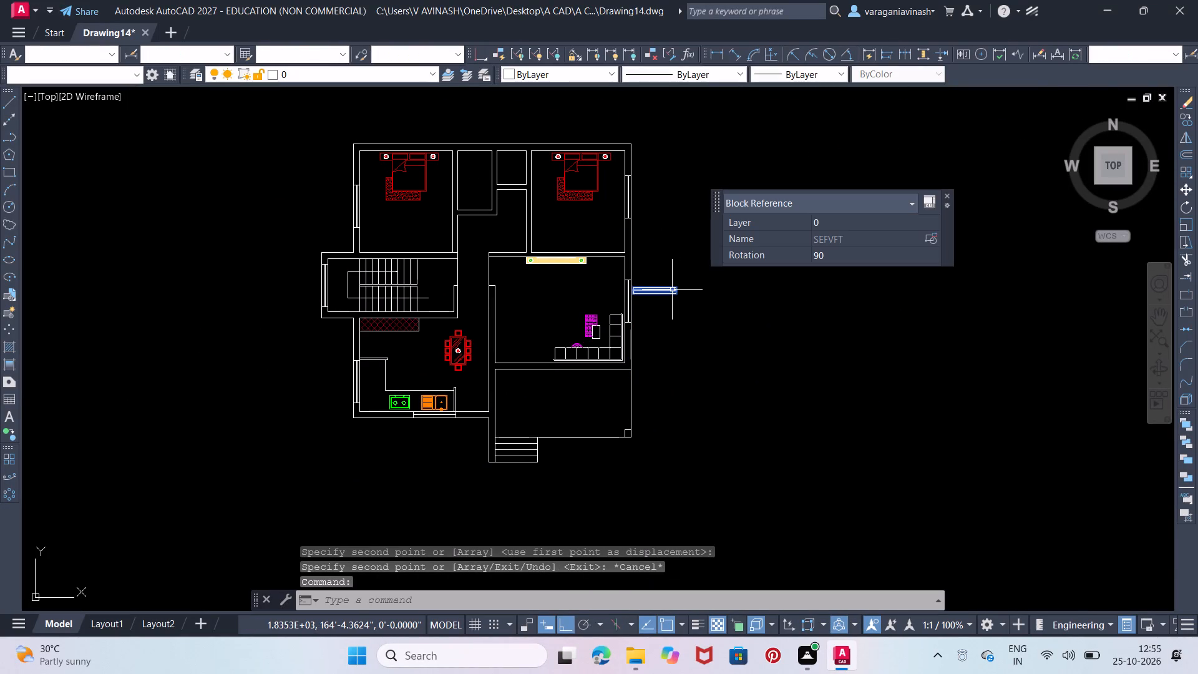
{"action": "key", "text": "ctrl+c"}
{"action": "key", "text": "ctrl+v"}
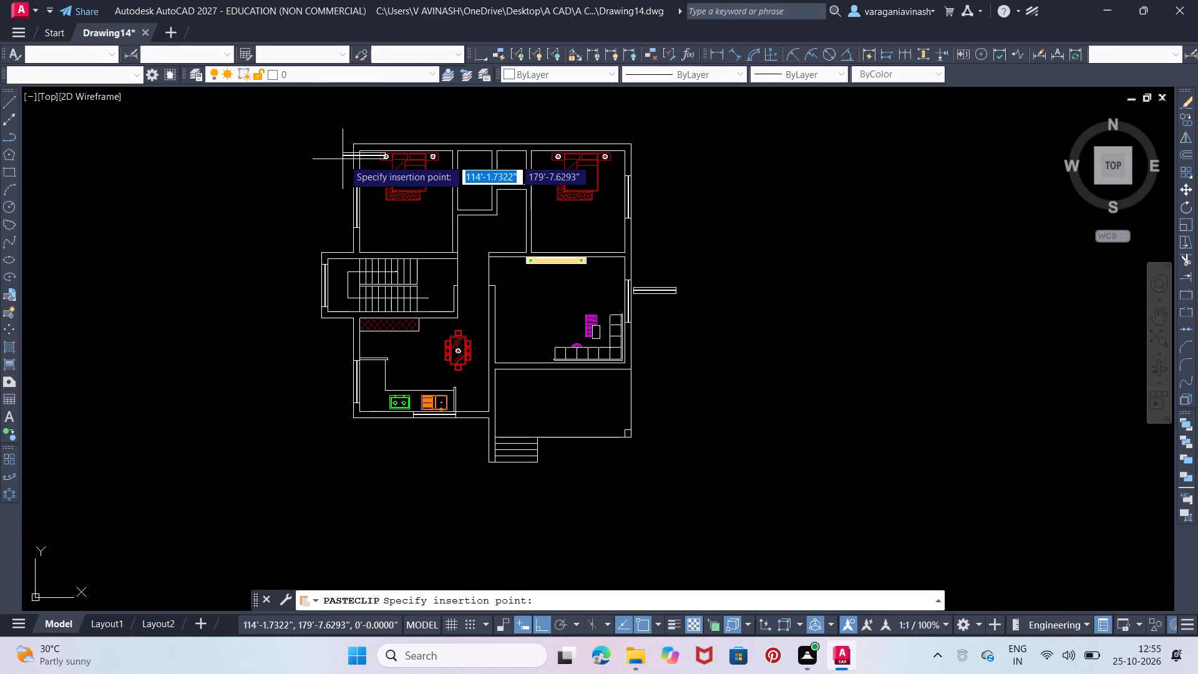
{"action": "scroll", "coordinate": [360, 126], "scroll_direction": "up", "scroll_amount": 3}
{"action": "scroll", "coordinate": [436, 190], "scroll_direction": "up", "scroll_amount": 1}
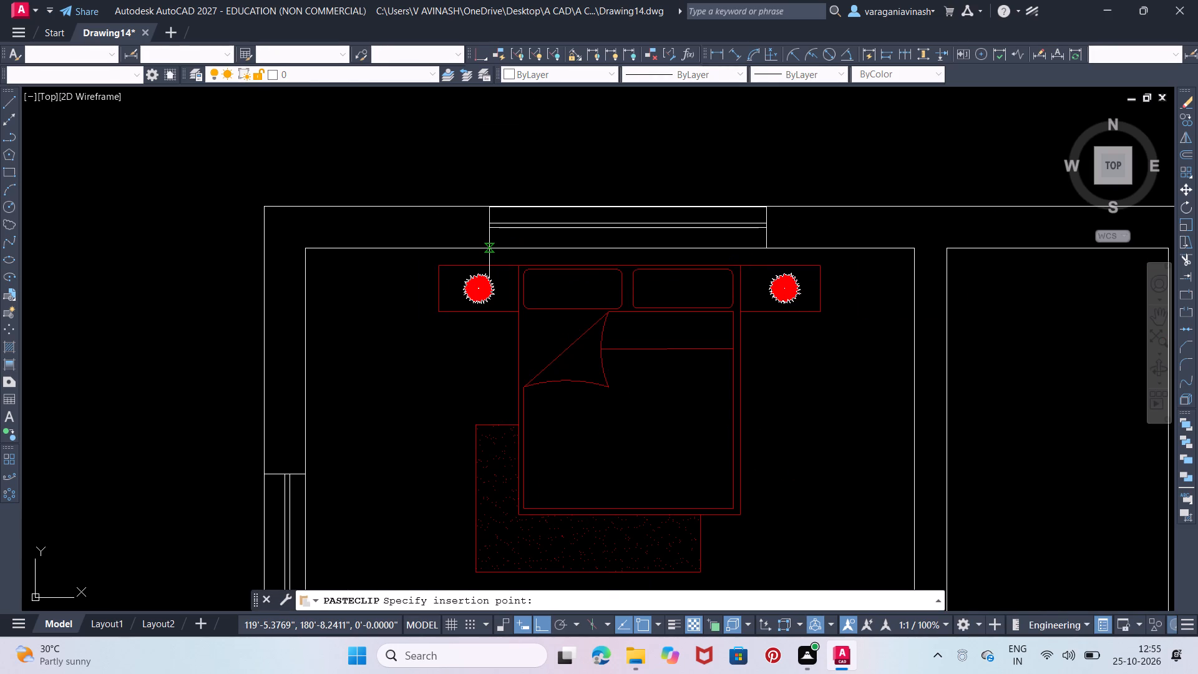
{"action": "left_click", "coordinate": [489, 248]}
{"action": "scroll", "coordinate": [502, 252], "scroll_direction": "down", "scroll_amount": 2}
{"action": "middle_click_drag", "start_coordinate": [736, 258], "coordinate": [583, 278]}
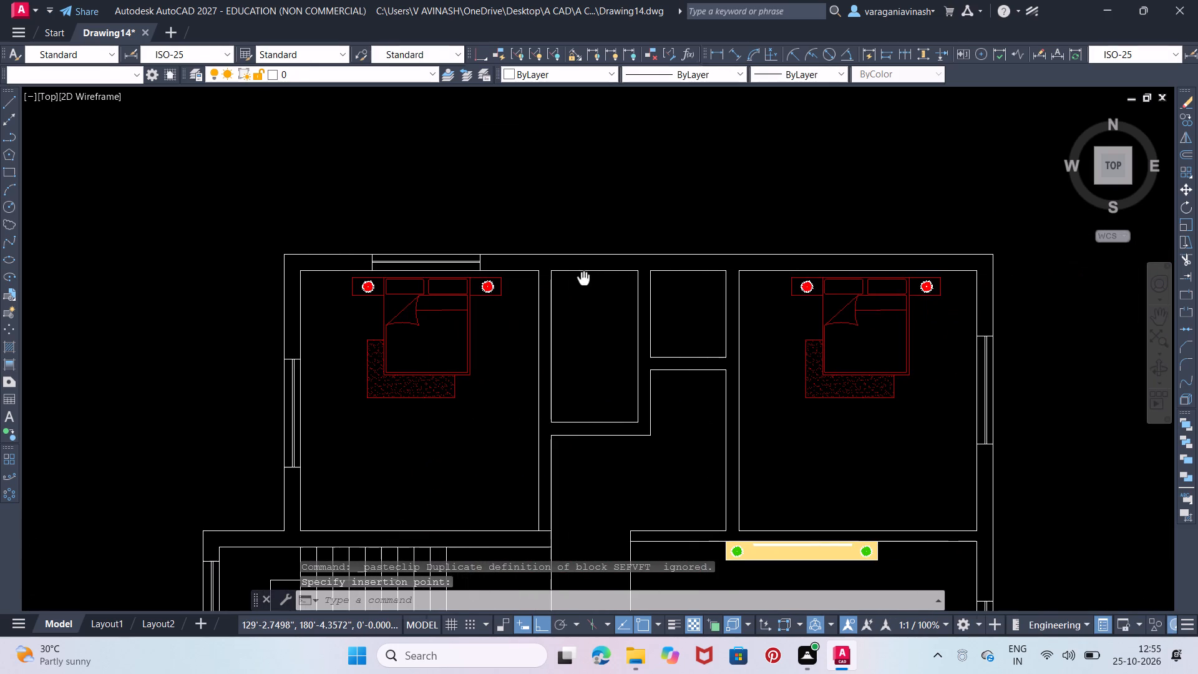
Paste another horizontal window block into the northeast bedroom's north wall, behind the bed.
{"action": "middle_click_drag", "start_coordinate": [744, 274], "coordinate": [605, 266]}
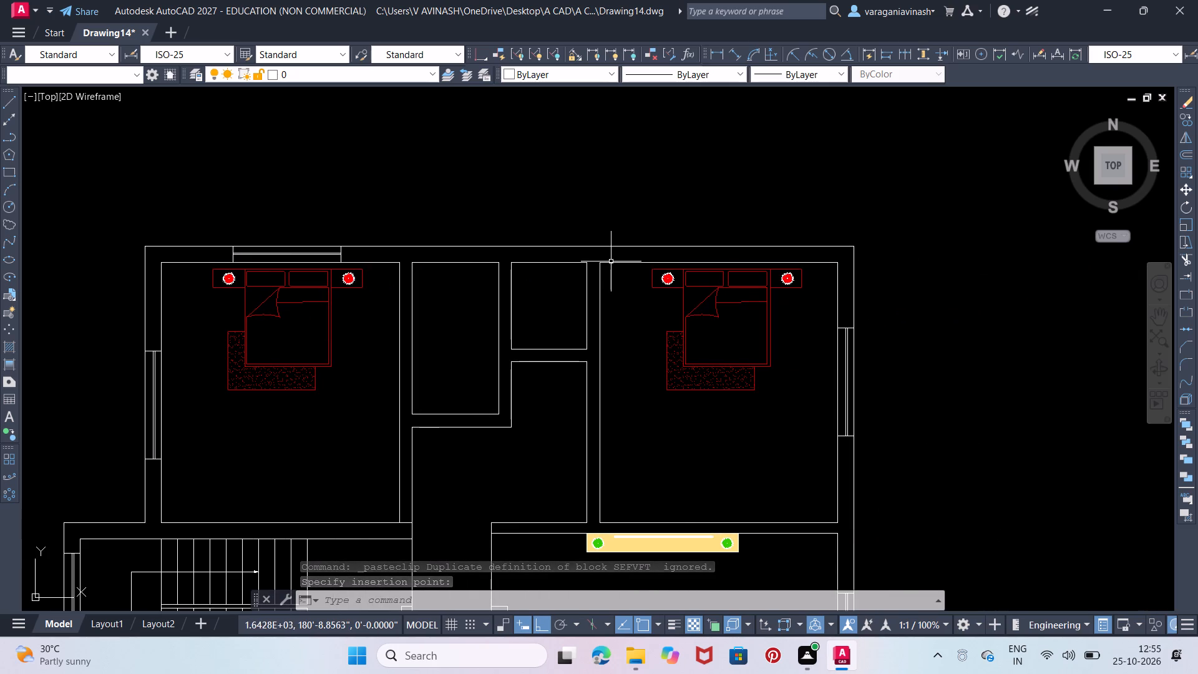
{"action": "key", "text": "ctrl+v"}
{"action": "scroll", "coordinate": [681, 281], "scroll_direction": "up", "scroll_amount": 2}
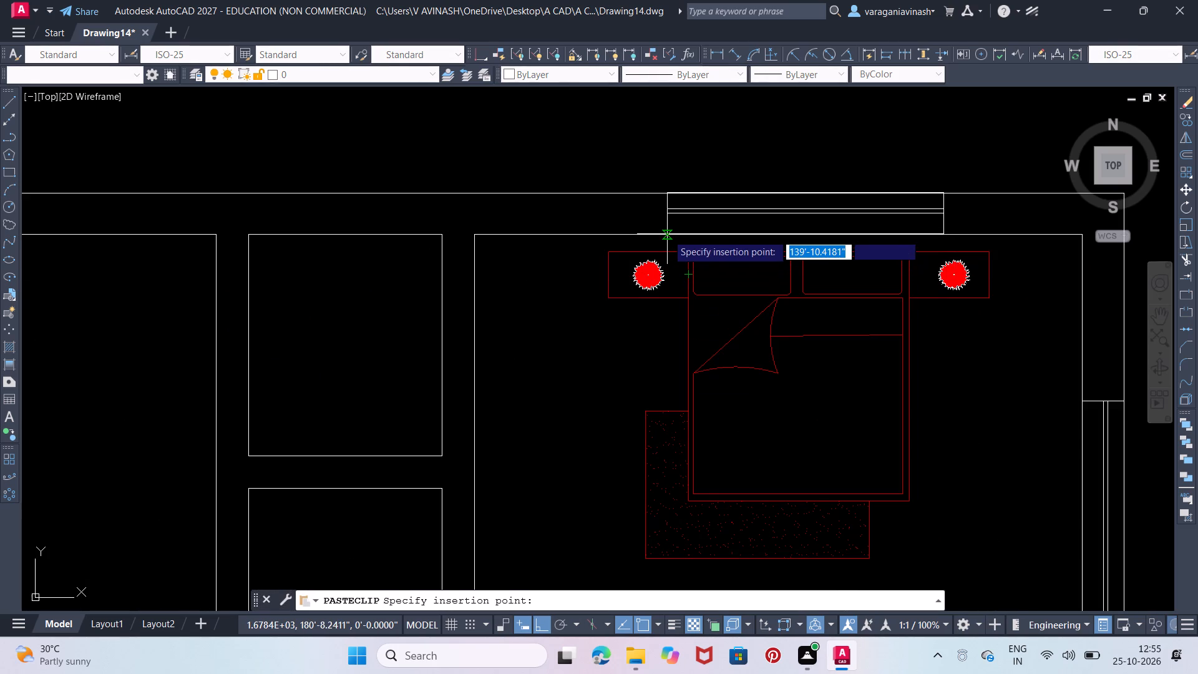
{"action": "left_click", "coordinate": [659, 235]}
{"action": "scroll", "coordinate": [734, 245], "scroll_direction": "down", "scroll_amount": 2}
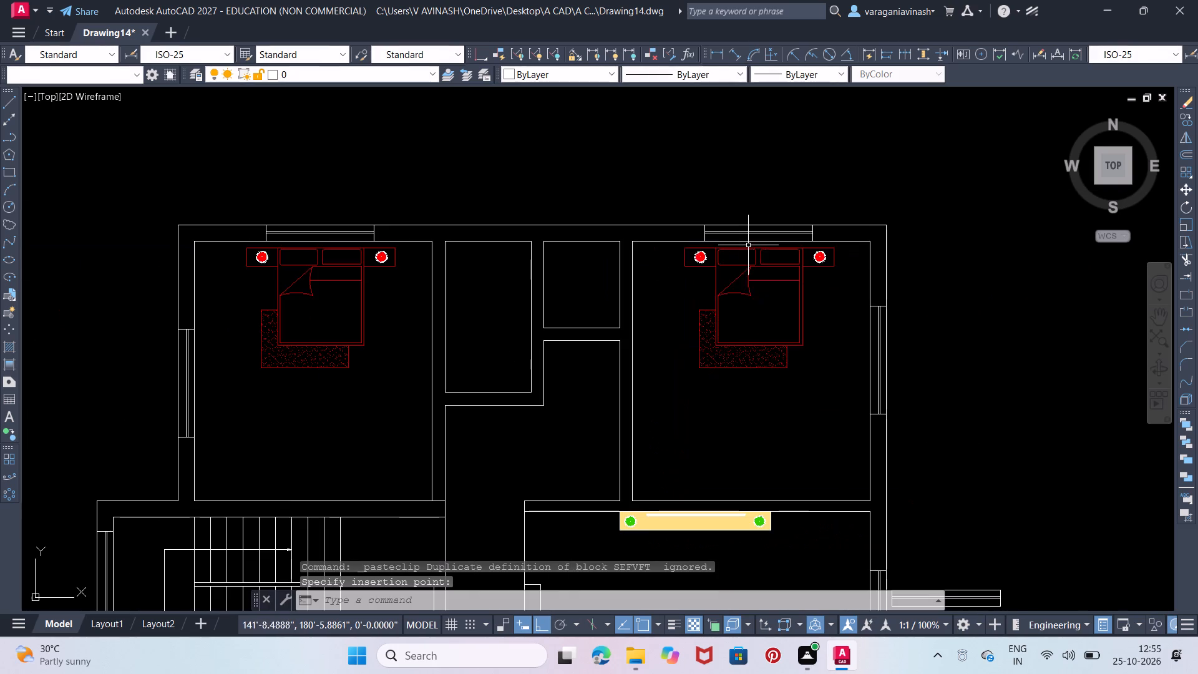
Paste another horizontal window block into the living room's south wall, behind the sofa.
{"action": "scroll", "coordinate": [781, 258], "scroll_direction": "down", "scroll_amount": 1}
{"action": "middle_click_drag", "start_coordinate": [802, 278], "coordinate": [778, 167]}
{"action": "middle_click_drag", "start_coordinate": [736, 389], "coordinate": [741, 258]}
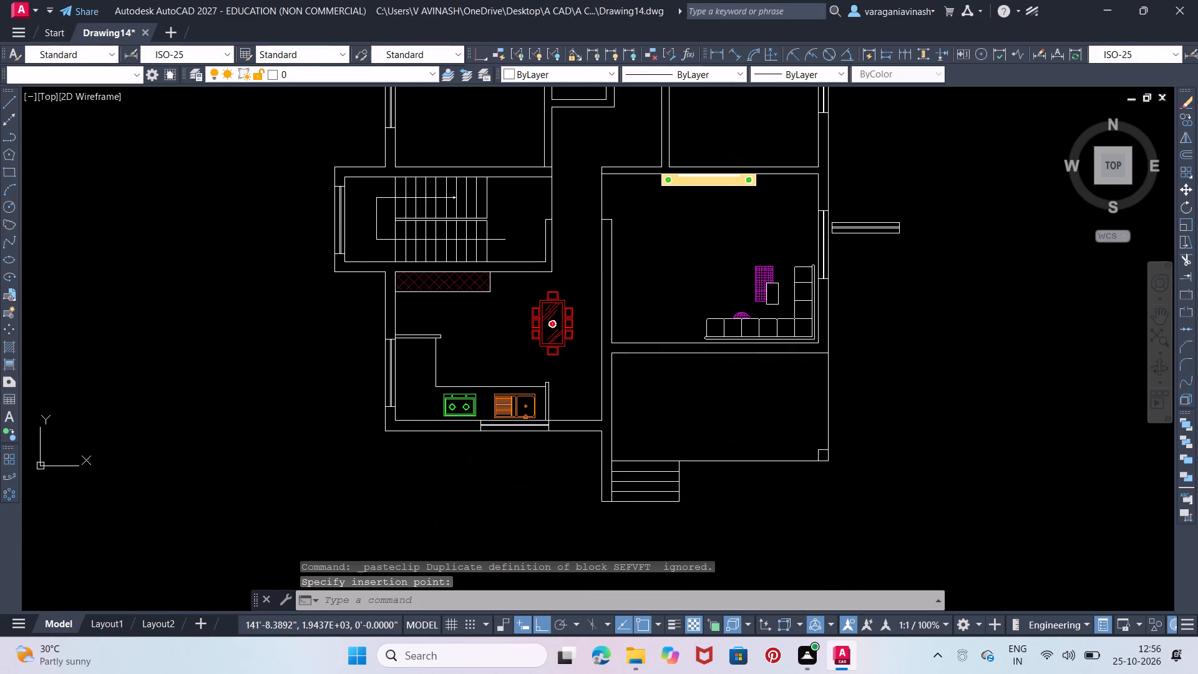
{"action": "key", "text": "ctrl+v"}
{"action": "scroll", "coordinate": [709, 356], "scroll_direction": "up", "scroll_amount": 2}
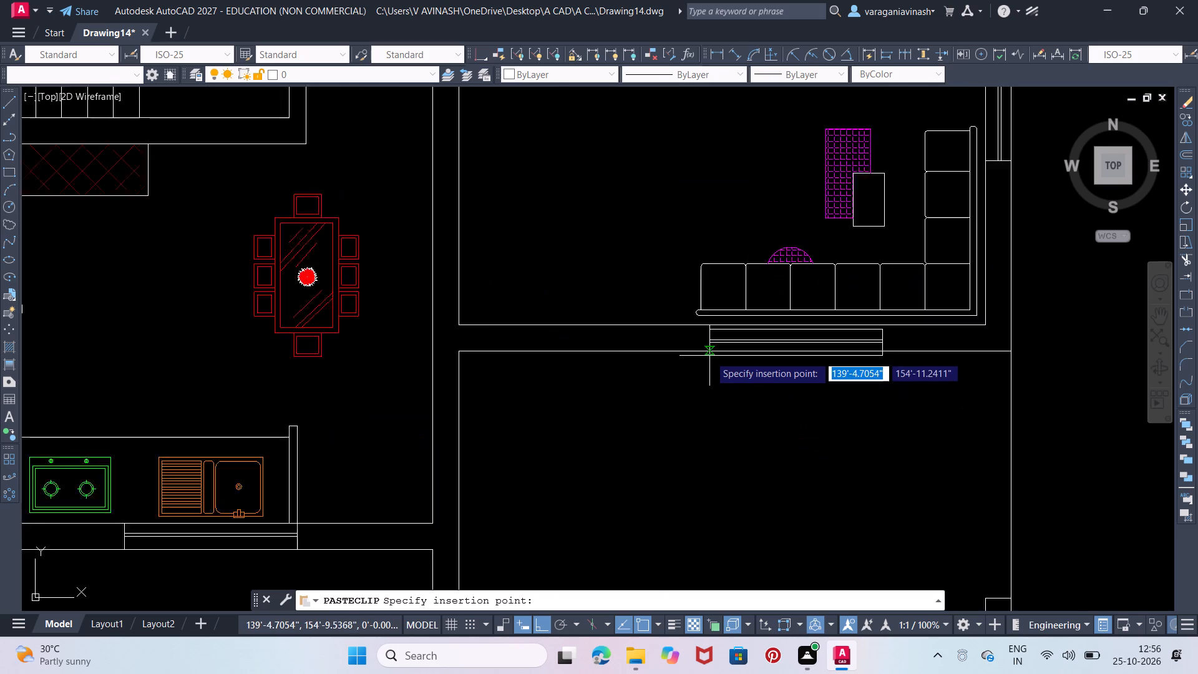
{"action": "scroll", "coordinate": [709, 356], "scroll_direction": "up", "scroll_amount": 1}
{"action": "left_click", "coordinate": [712, 348]}
{"action": "scroll", "coordinate": [712, 348], "scroll_direction": "down", "scroll_amount": 2}
Erase the spare horizontal window block outside the east wall.
{"action": "middle_click_drag", "start_coordinate": [789, 337], "coordinate": [726, 415]}
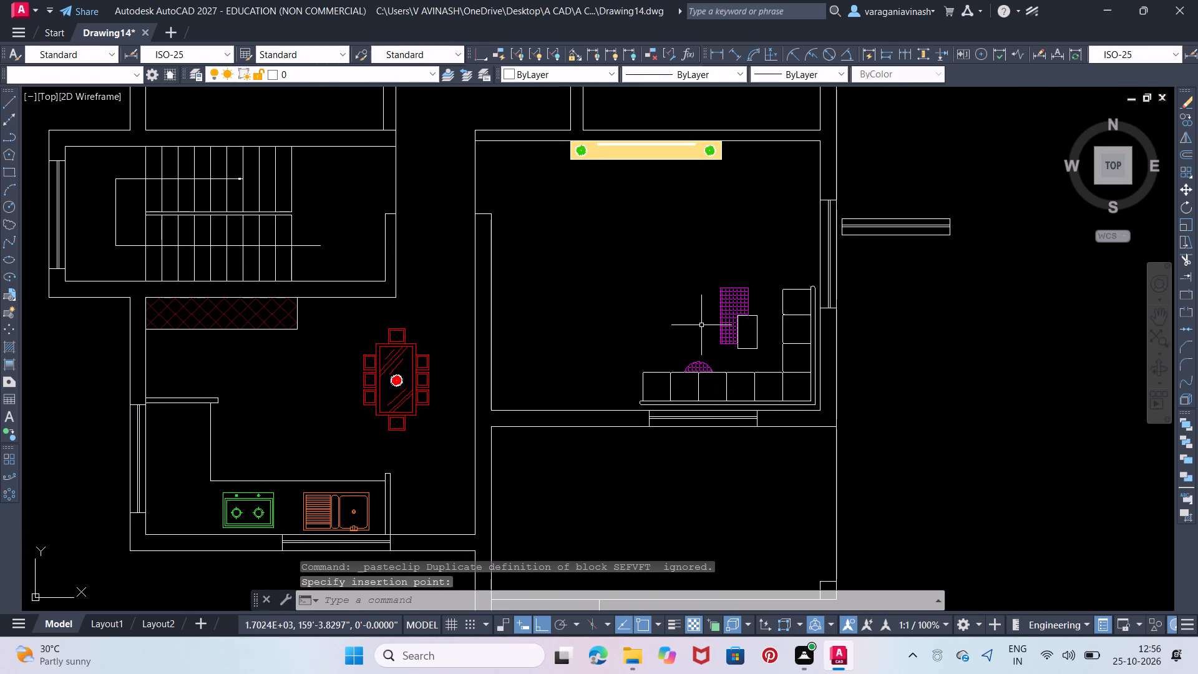
{"action": "middle_click_drag", "start_coordinate": [700, 367], "coordinate": [716, 506]}
{"action": "middle_click_drag", "start_coordinate": [665, 303], "coordinate": [710, 497]}
{"action": "left_click", "coordinate": [951, 566]}
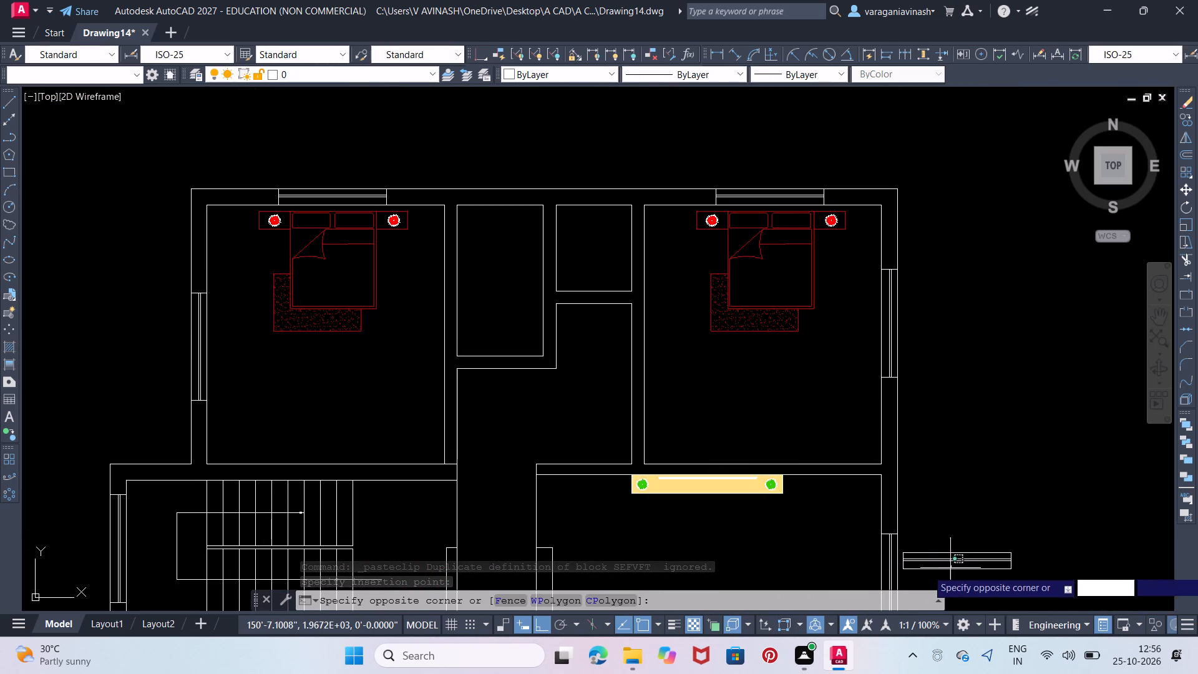
{"action": "left_click", "coordinate": [943, 581]}
{"action": "key", "text": "Delete"}
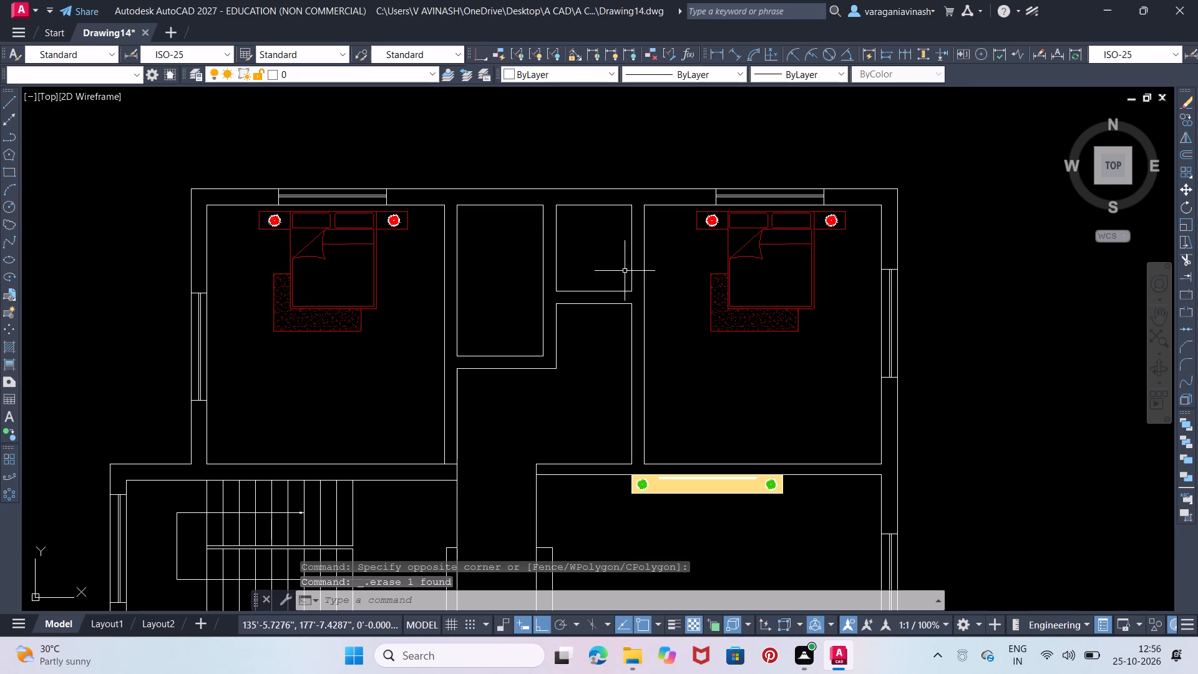
Draw a 3' wide window outline with lines across the north wall of the larger small room between the bedrooms.
{"action": "middle_click_drag", "start_coordinate": [527, 186], "coordinate": [568, 288]}
{"action": "scroll", "coordinate": [558, 243], "scroll_direction": "up", "scroll_amount": 2}
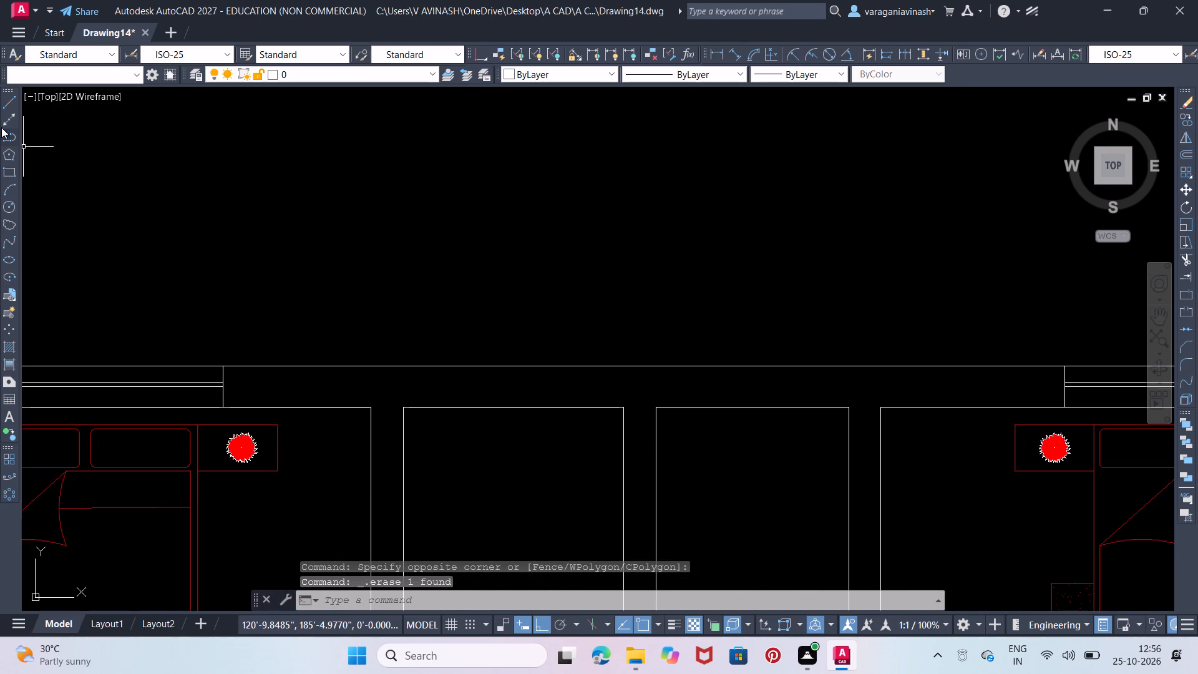
{"action": "left_click", "coordinate": [9, 104]}
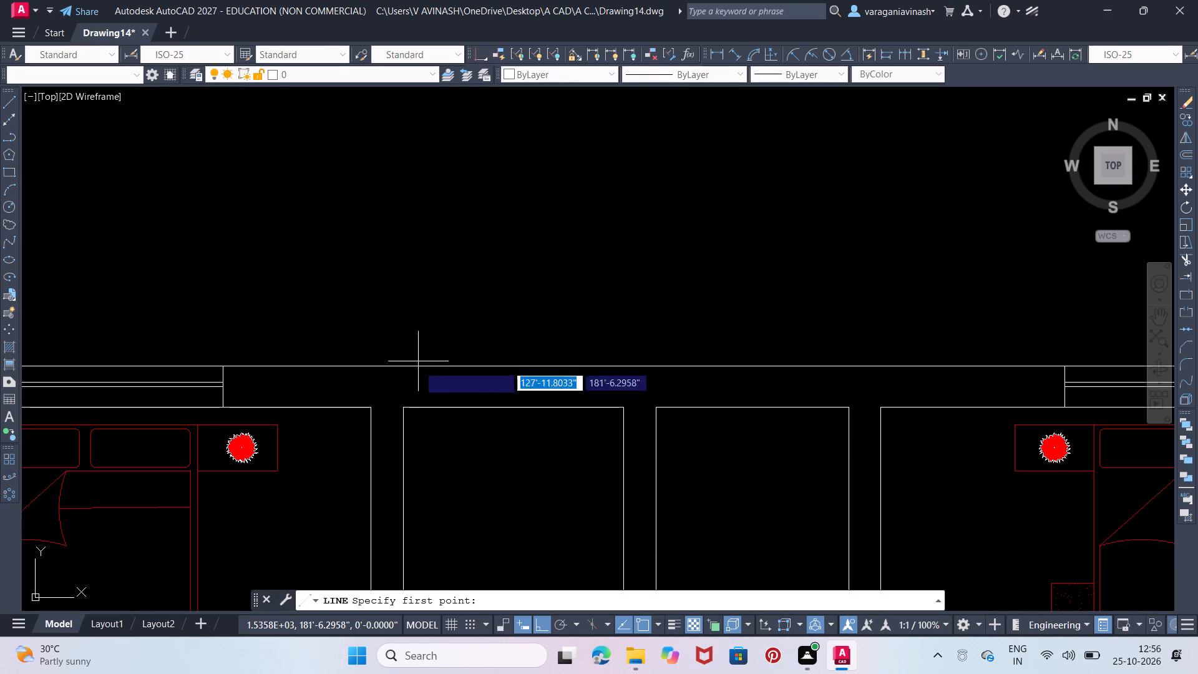
{"action": "left_click", "coordinate": [430, 408]}
{"action": "left_click", "coordinate": [434, 366]}
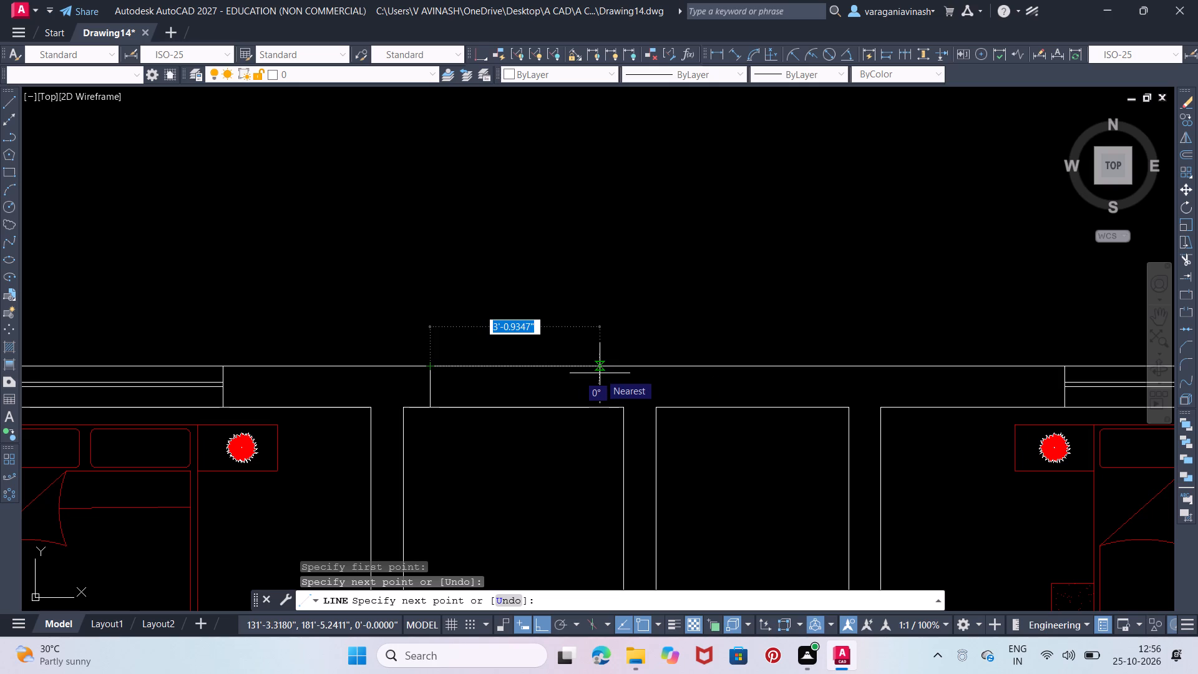
{"action": "key", "text": "3"}
{"action": "key", "text": "apostrophe"}
{"action": "key", "text": "Return"}
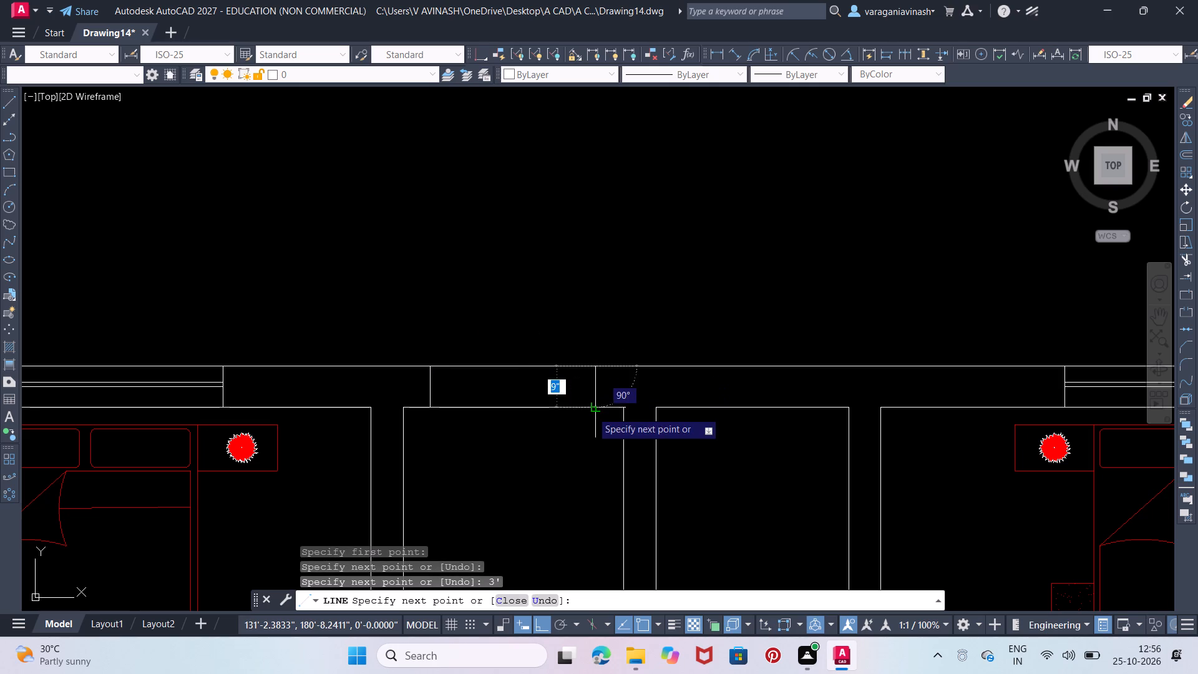
{"action": "left_click", "coordinate": [592, 411]}
{"action": "left_click", "coordinate": [434, 406]}
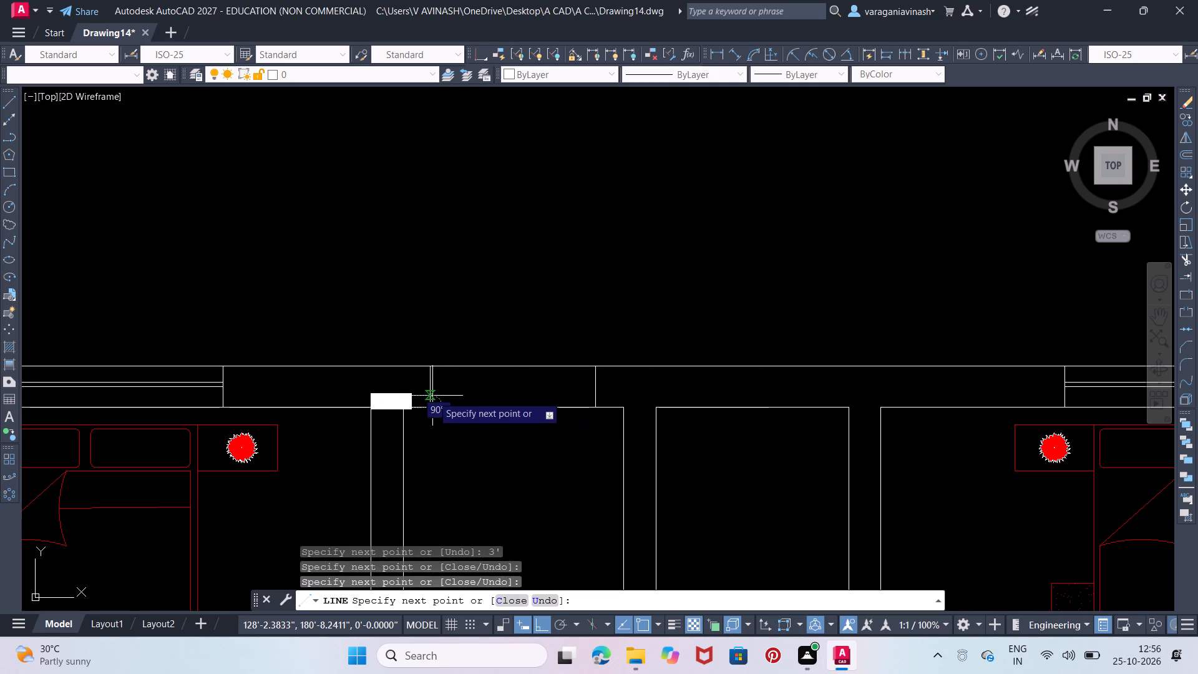
Draw two parallel glass lines 1" apart along the middle of the 3' window outline.
{"action": "left_click", "coordinate": [432, 391]}
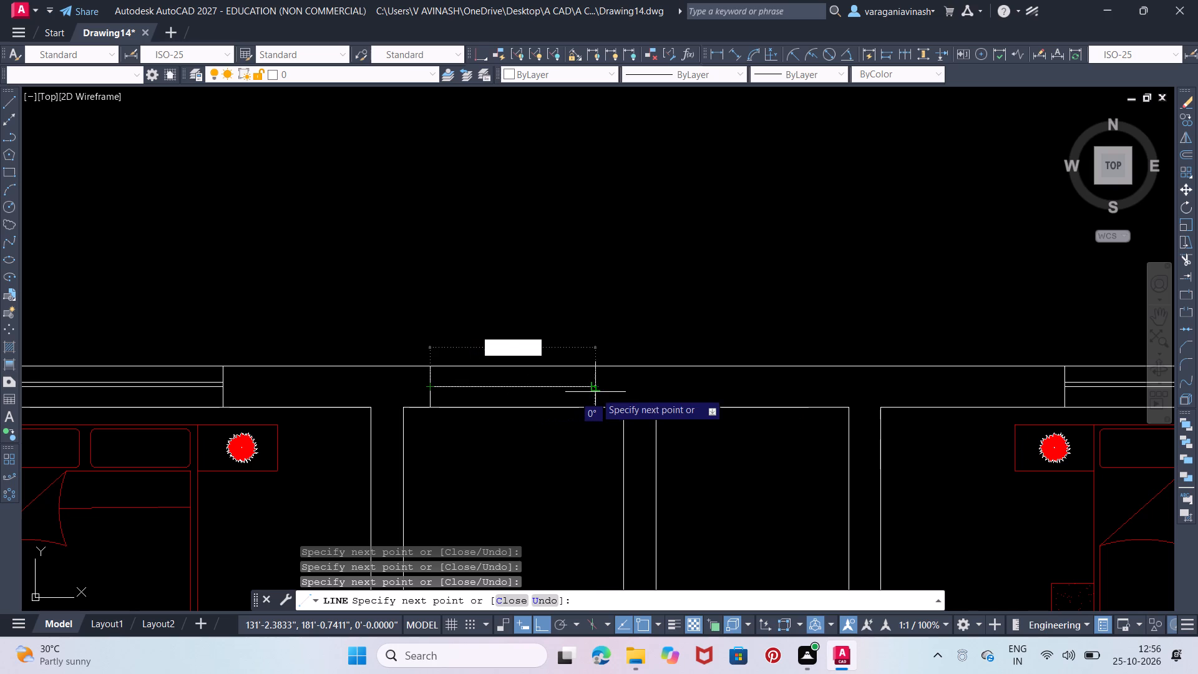
{"action": "left_click", "coordinate": [597, 391]}
{"action": "key", "text": "1"}
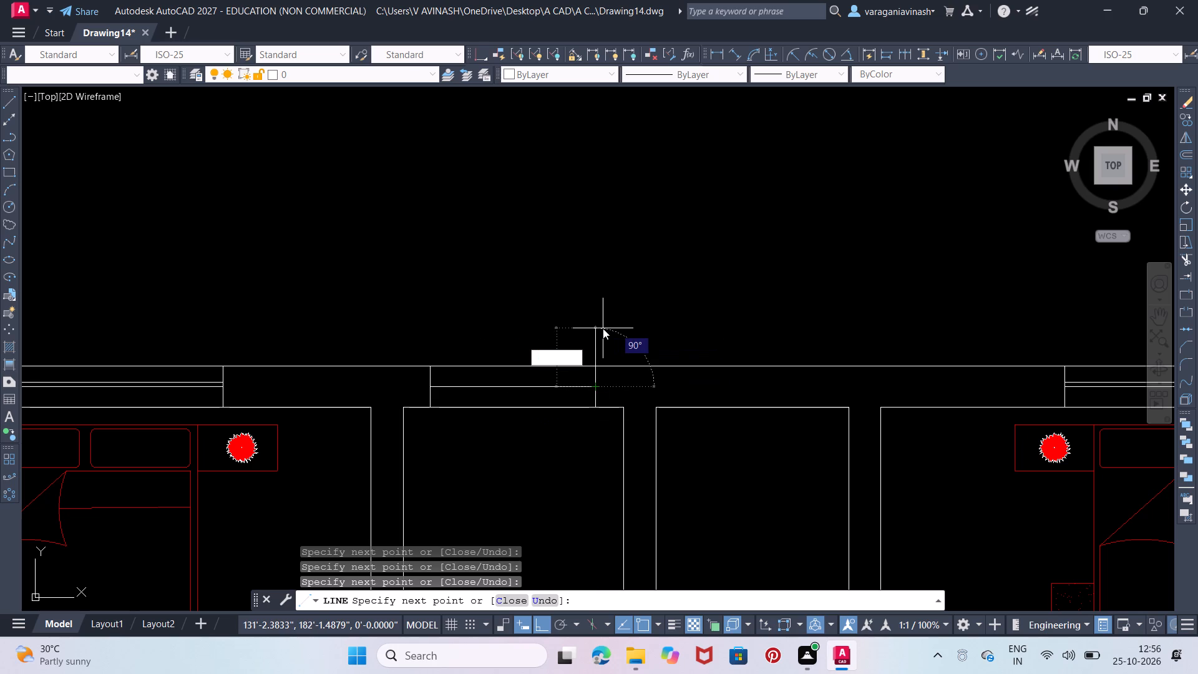
{"action": "key", "text": "Return"}
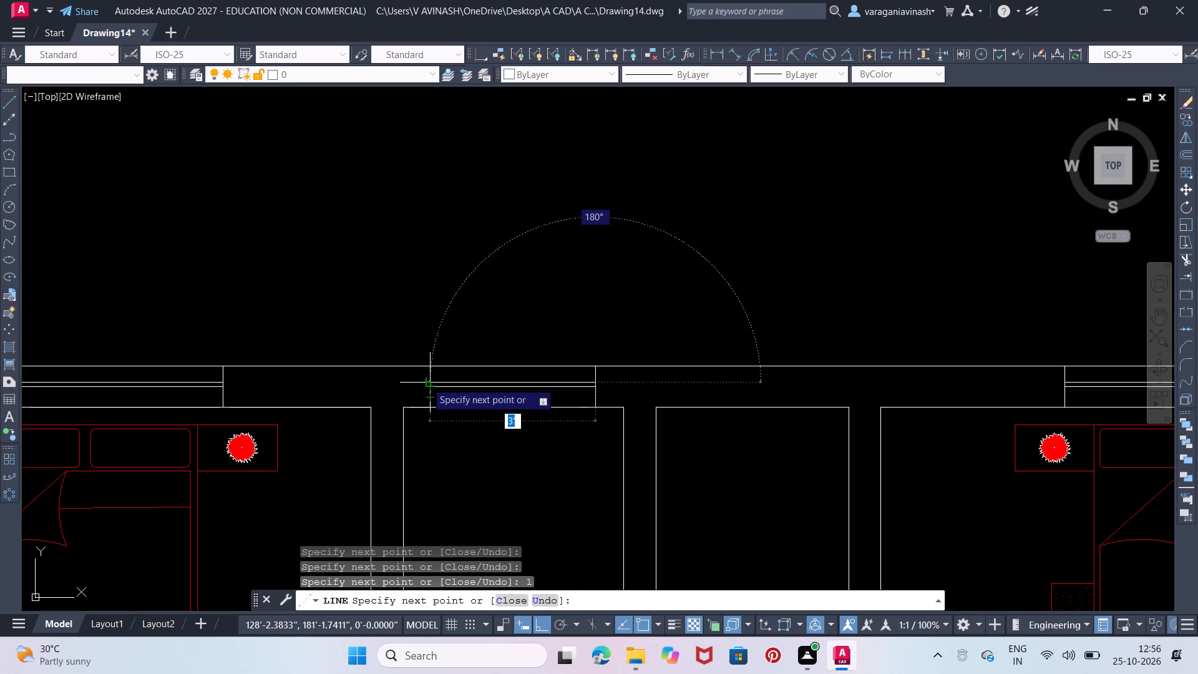
{"action": "left_click", "coordinate": [426, 381]}
{"action": "right_click", "coordinate": [426, 381]}
{"action": "left_click", "coordinate": [442, 386]}
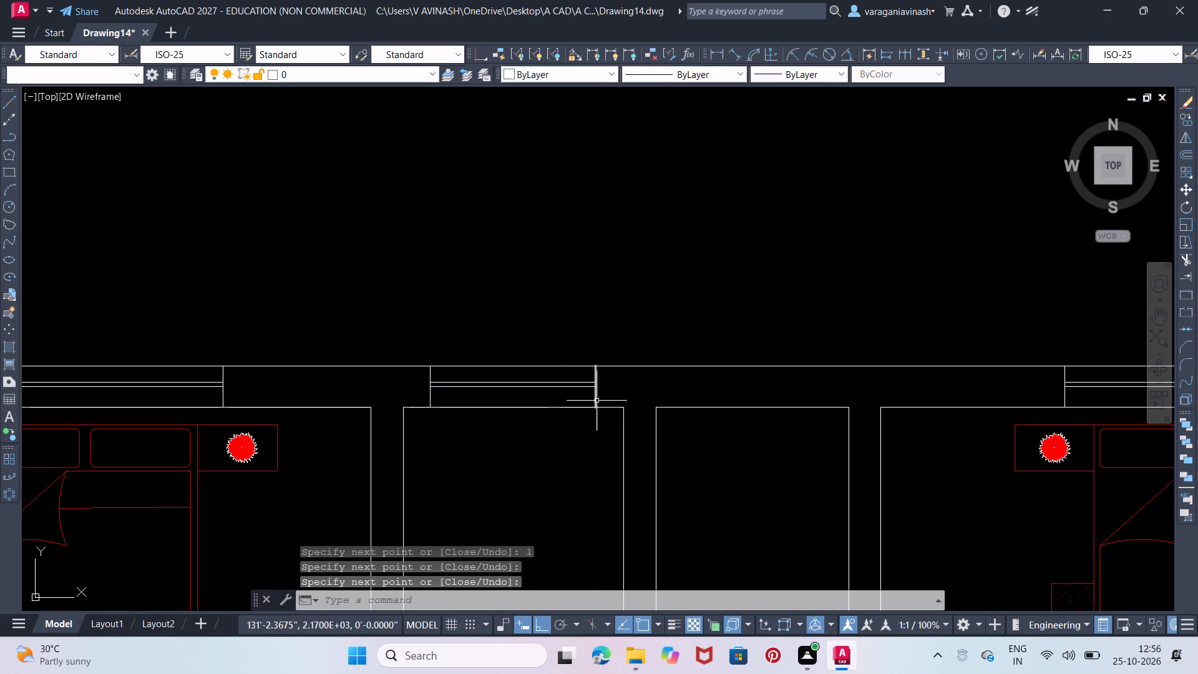
Copy the 3' window's lines into the north wall of the adjacent small room, beside the northeast bedroom.
{"action": "left_click", "coordinate": [603, 401]}
{"action": "left_click", "coordinate": [412, 376]}
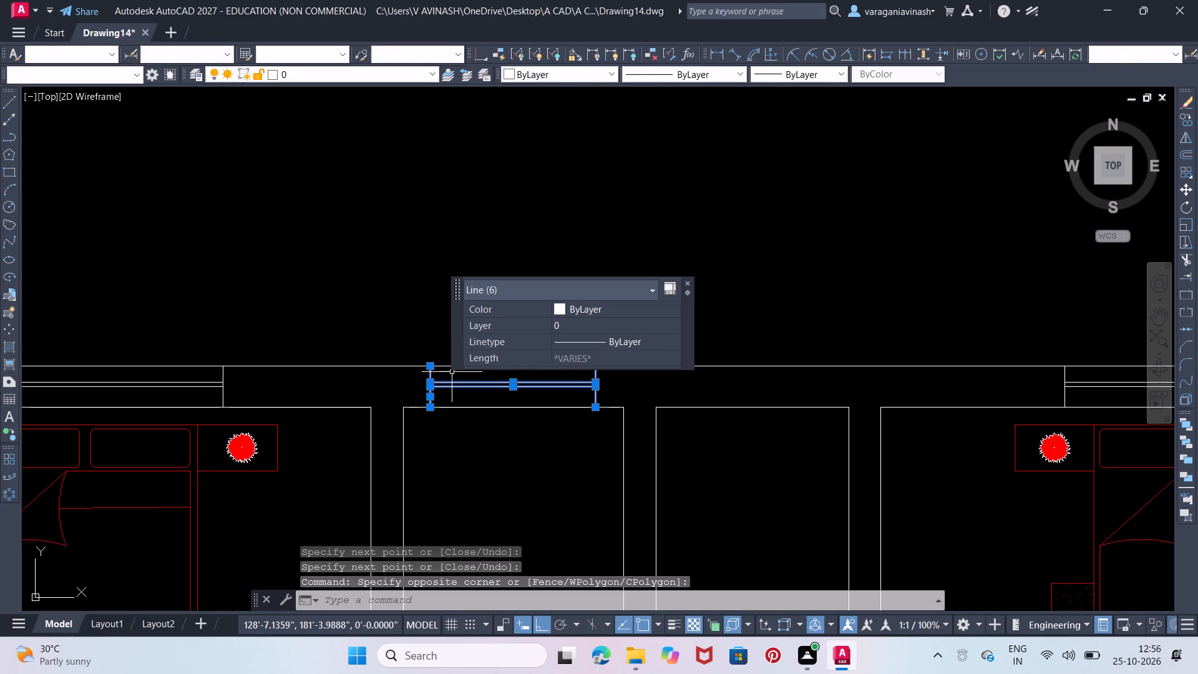
{"action": "left_click", "coordinate": [446, 365]}
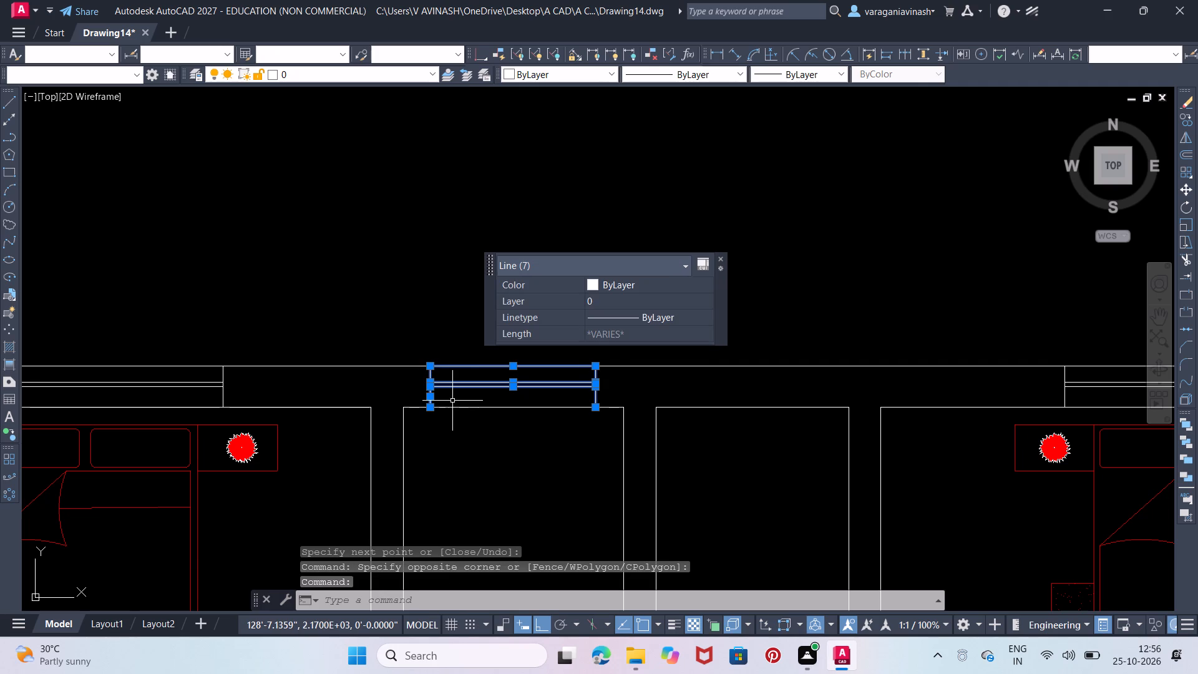
{"action": "left_click", "coordinate": [455, 406]}
{"action": "right_click", "coordinate": [455, 406]}
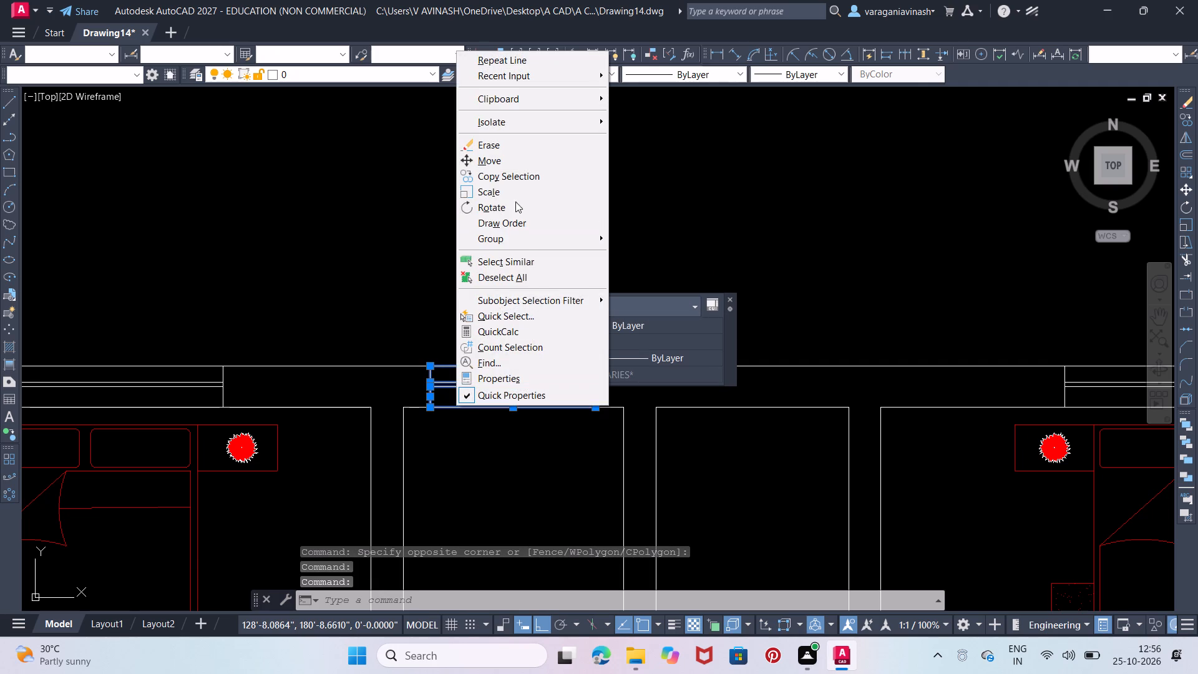
{"action": "left_click", "coordinate": [517, 182]}
{"action": "left_click", "coordinate": [596, 414]}
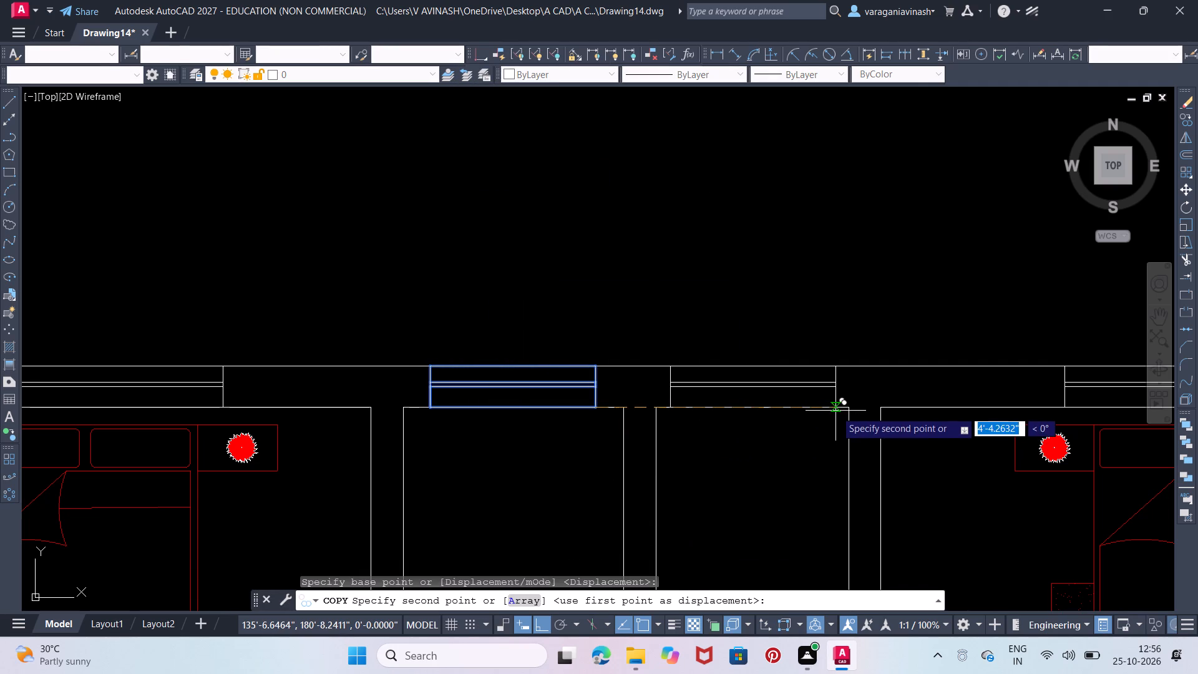
{"action": "left_click", "coordinate": [835, 411]}
{"action": "scroll", "coordinate": [849, 410], "scroll_direction": "down", "scroll_amount": 2}
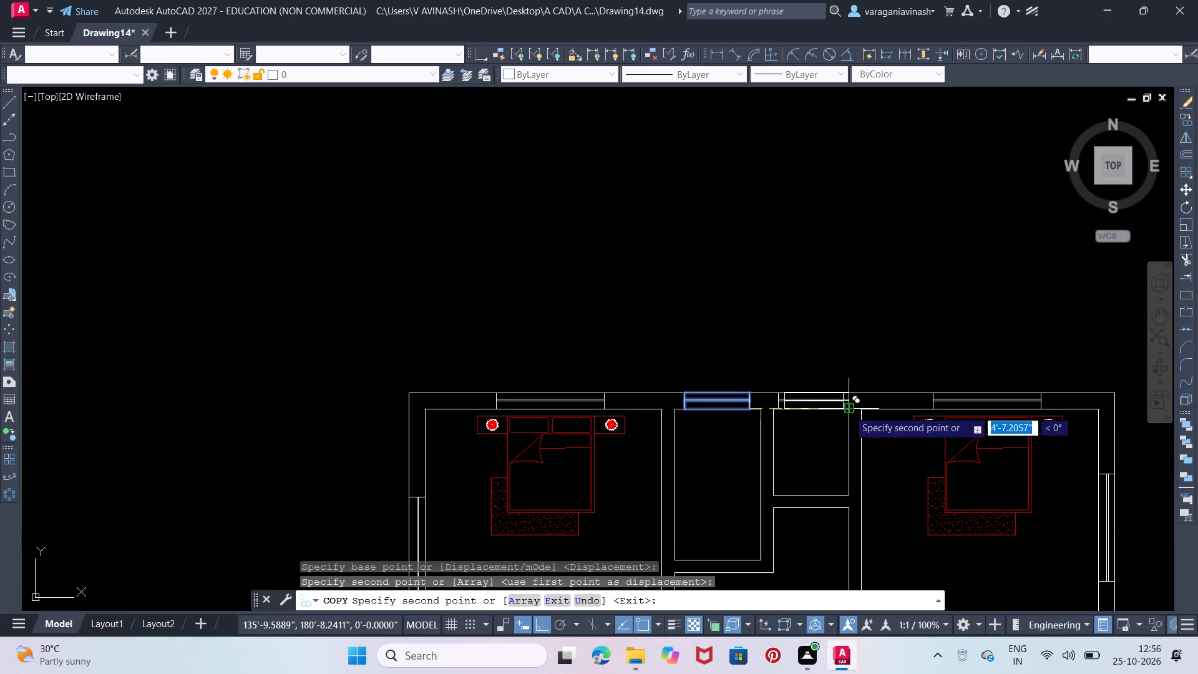
{"action": "middle_click_drag", "start_coordinate": [849, 410], "coordinate": [830, 386]}
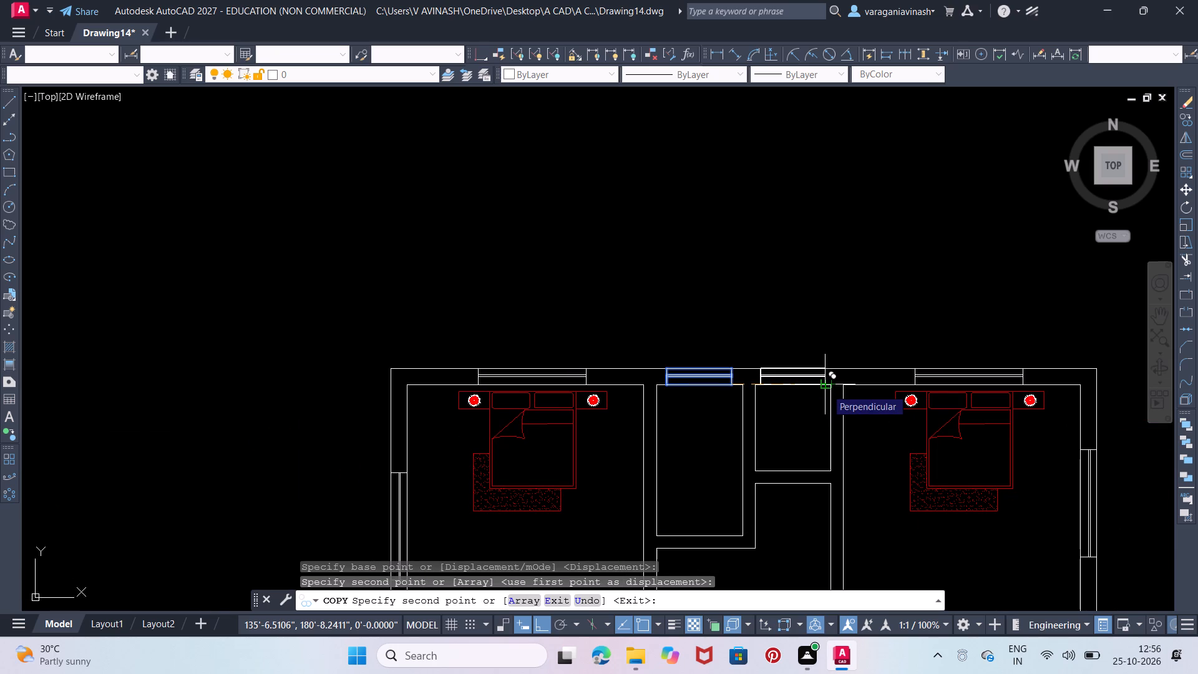
{"action": "middle_click_drag", "start_coordinate": [895, 453], "coordinate": [870, 333]}
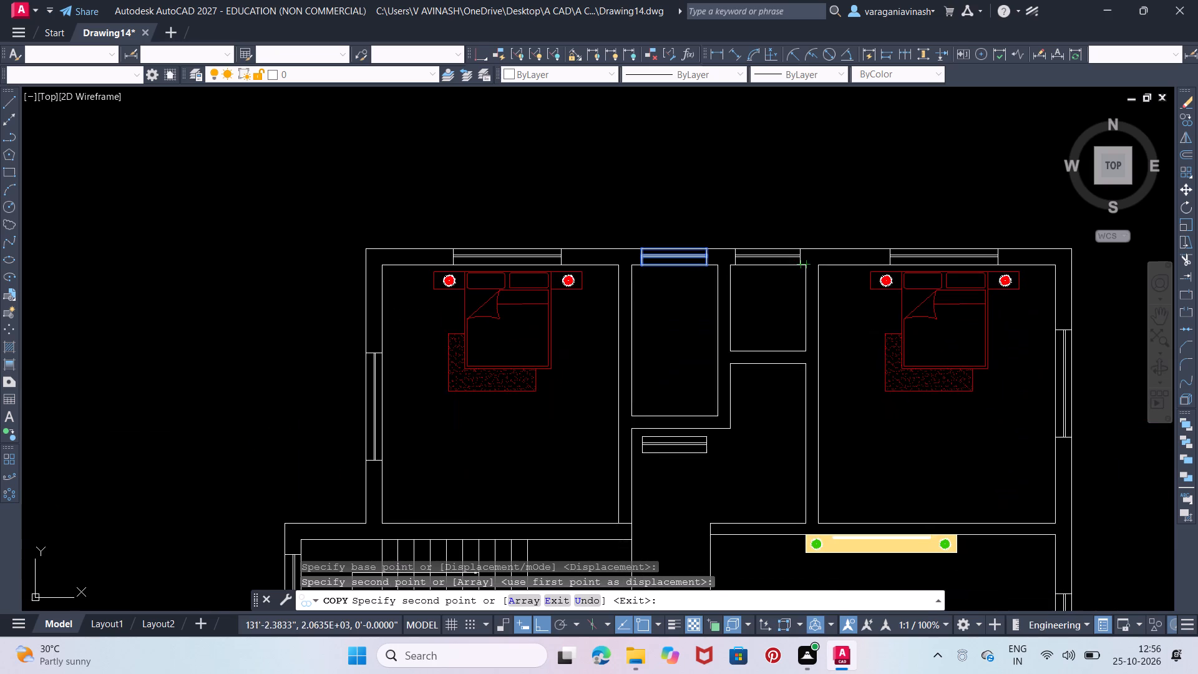
{"action": "middle_click_drag", "start_coordinate": [874, 381], "coordinate": [860, 322]}
{"action": "scroll", "coordinate": [859, 363], "scroll_direction": "down", "scroll_amount": 1}
{"action": "middle_click_drag", "start_coordinate": [855, 418], "coordinate": [843, 391]}
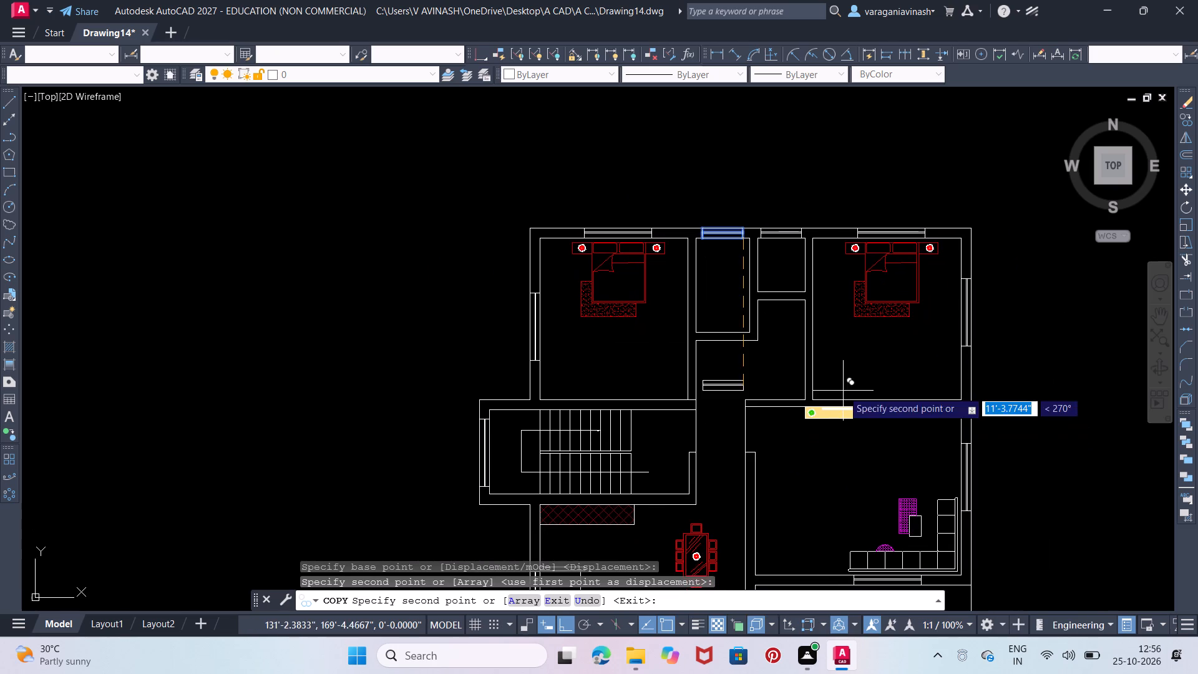
{"action": "key", "text": "Escape"}
{"action": "key", "text": "Escape"}
{"action": "scroll", "coordinate": [902, 442], "scroll_direction": "down", "scroll_amount": 1}
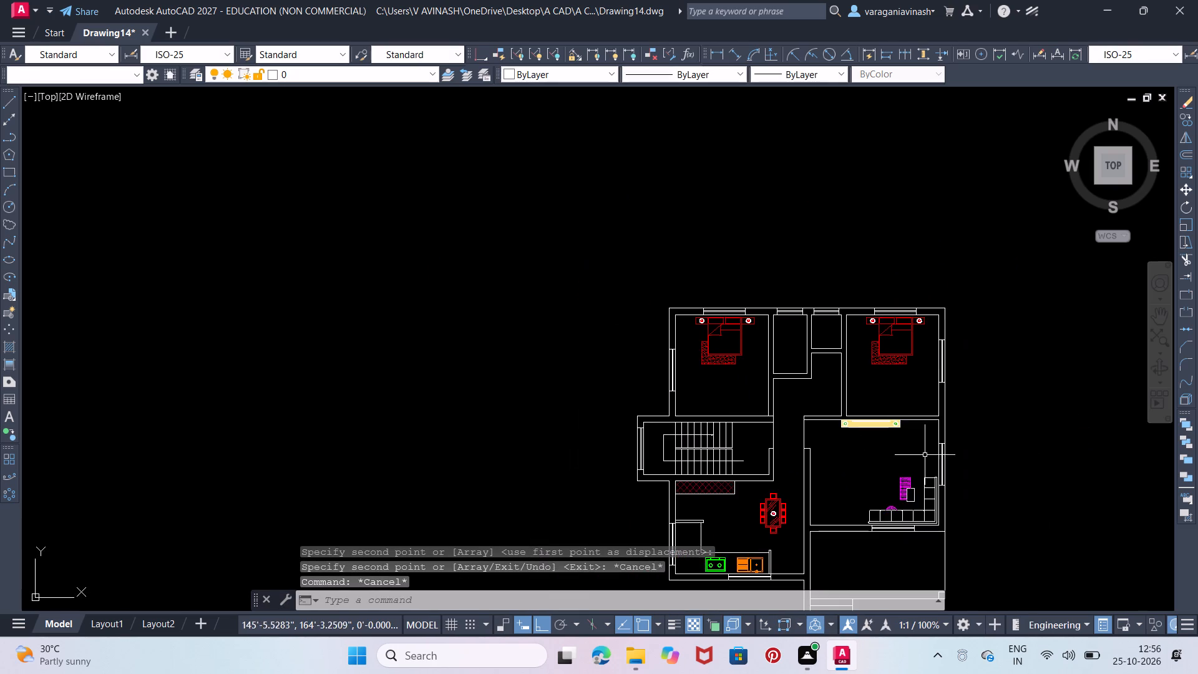
Draw lines marking a 3' door opening in the living room's south wall, starting at its west corner.
{"action": "middle_click_drag", "start_coordinate": [923, 450], "coordinate": [884, 357]}
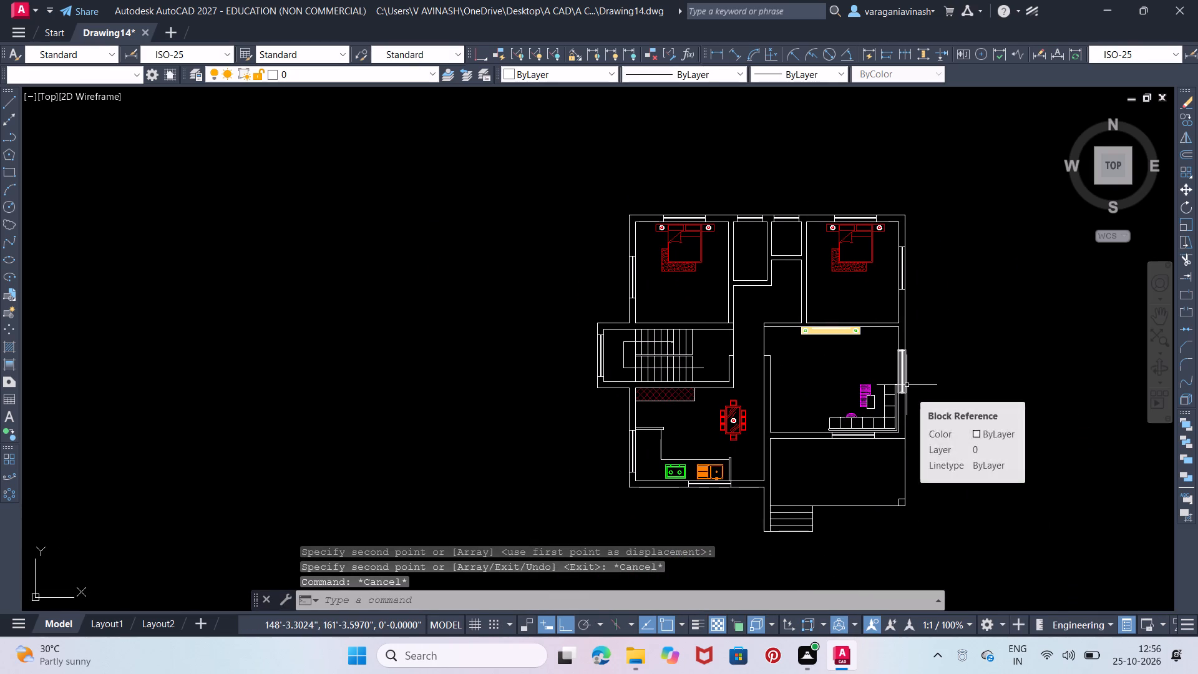
{"action": "middle_click_drag", "start_coordinate": [907, 385], "coordinate": [842, 385]}
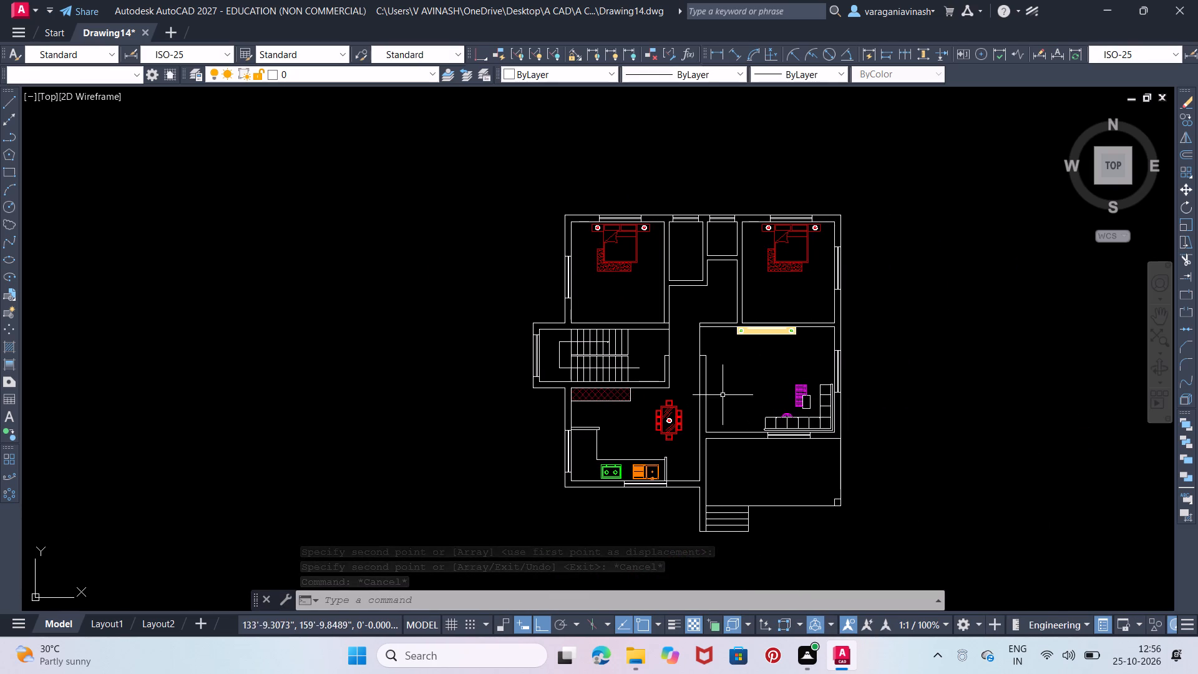
{"action": "scroll", "coordinate": [727, 385], "scroll_direction": "up", "scroll_amount": 1}
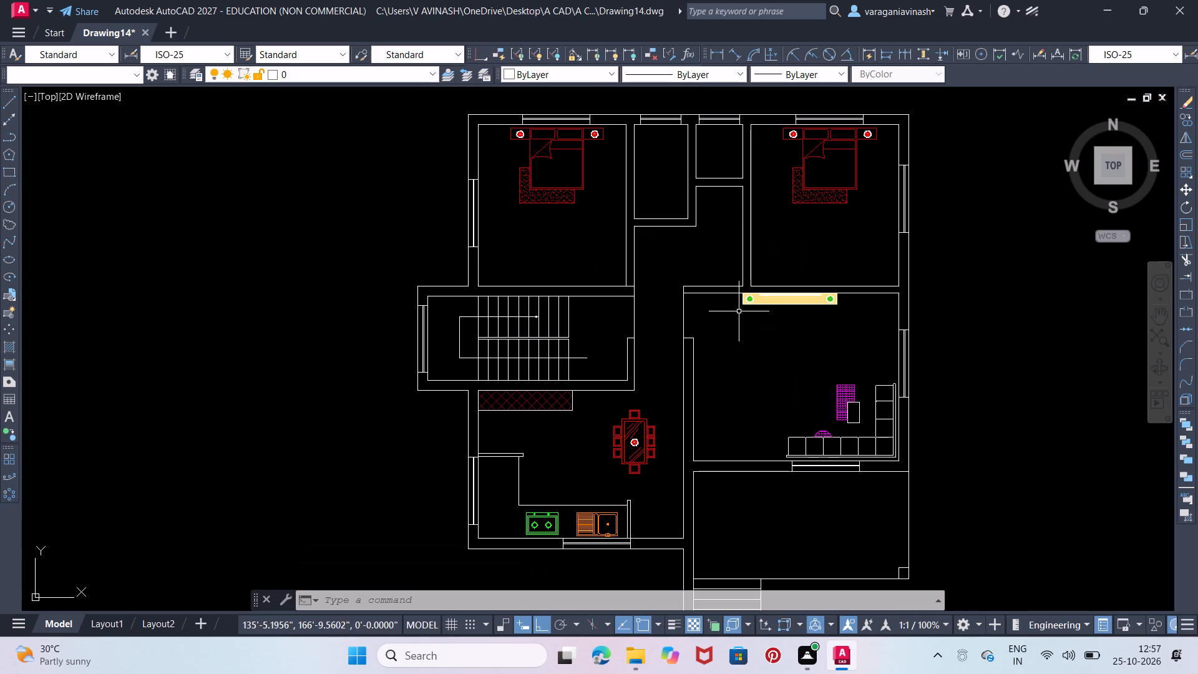
{"action": "left_click", "coordinate": [2, 105]}
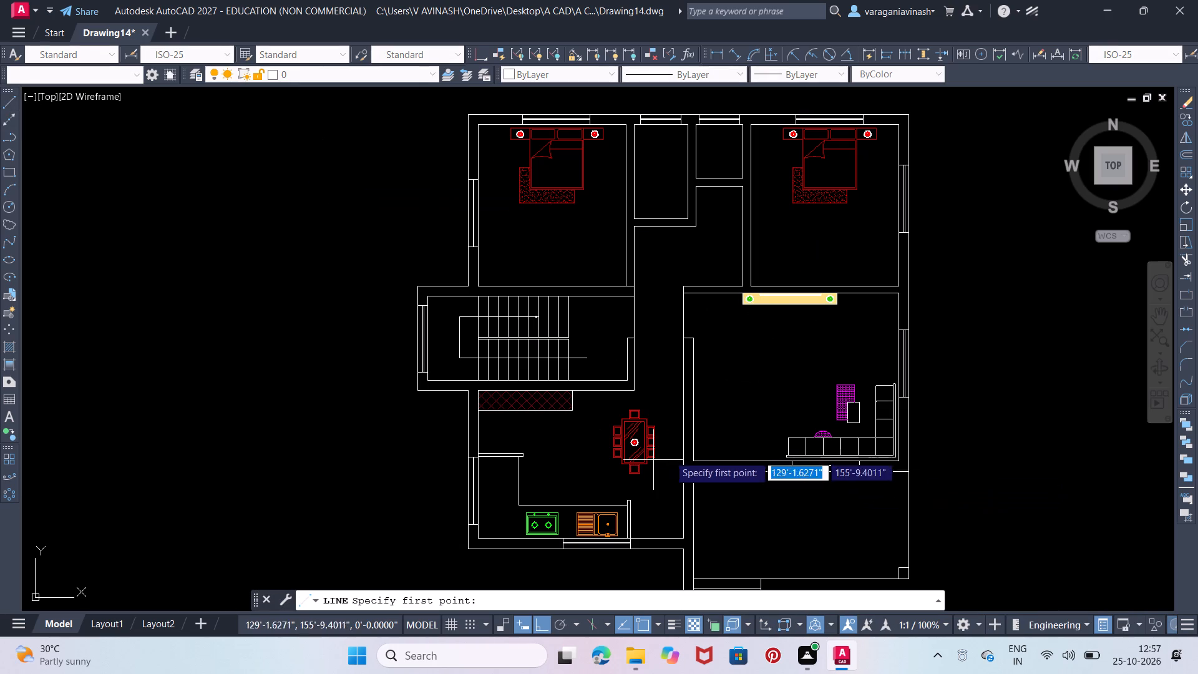
{"action": "left_click", "coordinate": [696, 473]}
{"action": "left_click", "coordinate": [696, 463]}
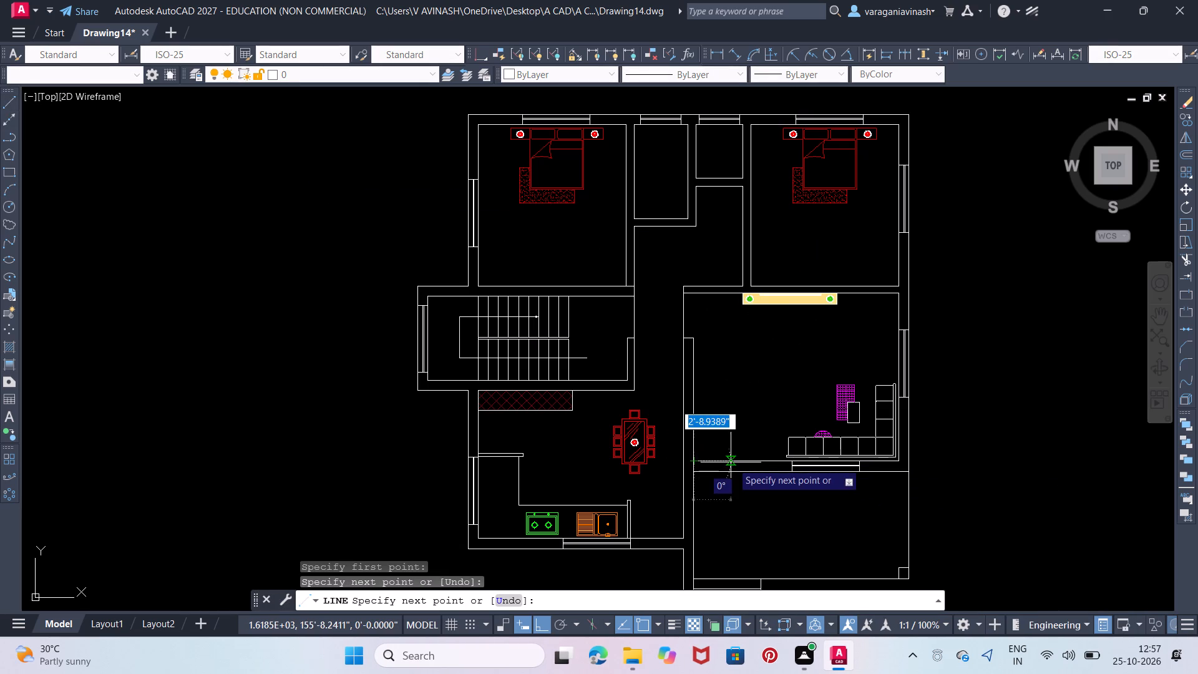
{"action": "scroll", "coordinate": [736, 461], "scroll_direction": "up", "scroll_amount": 1}
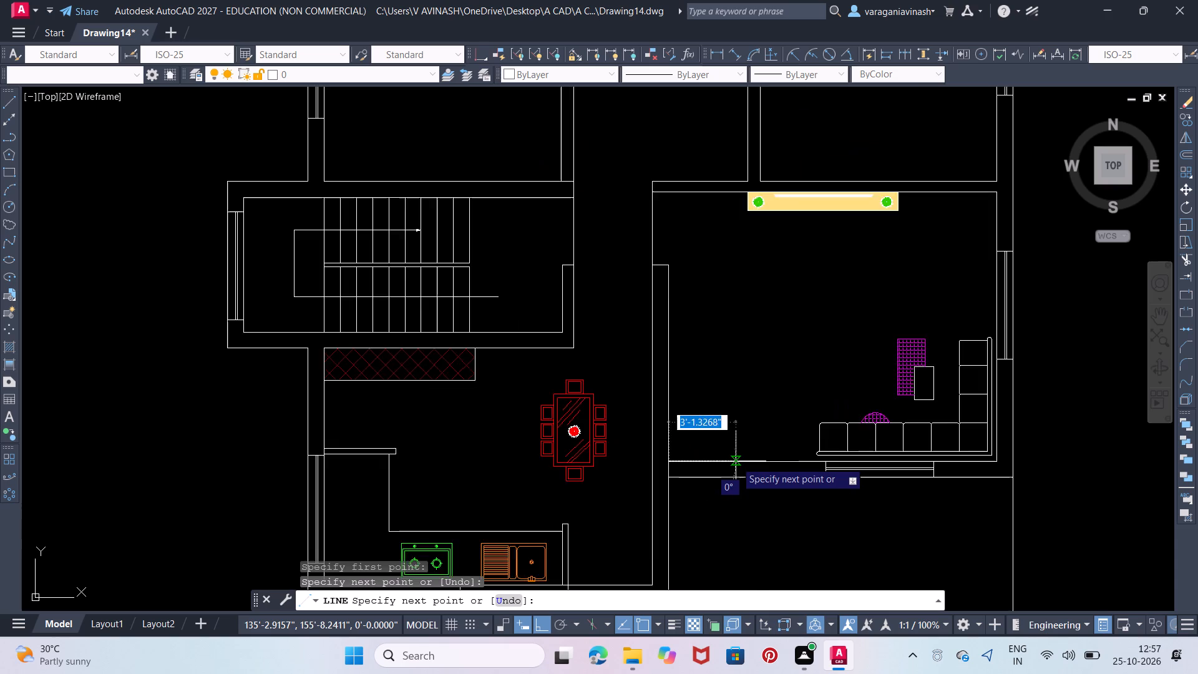
{"action": "scroll", "coordinate": [736, 461], "scroll_direction": "up", "scroll_amount": 1}
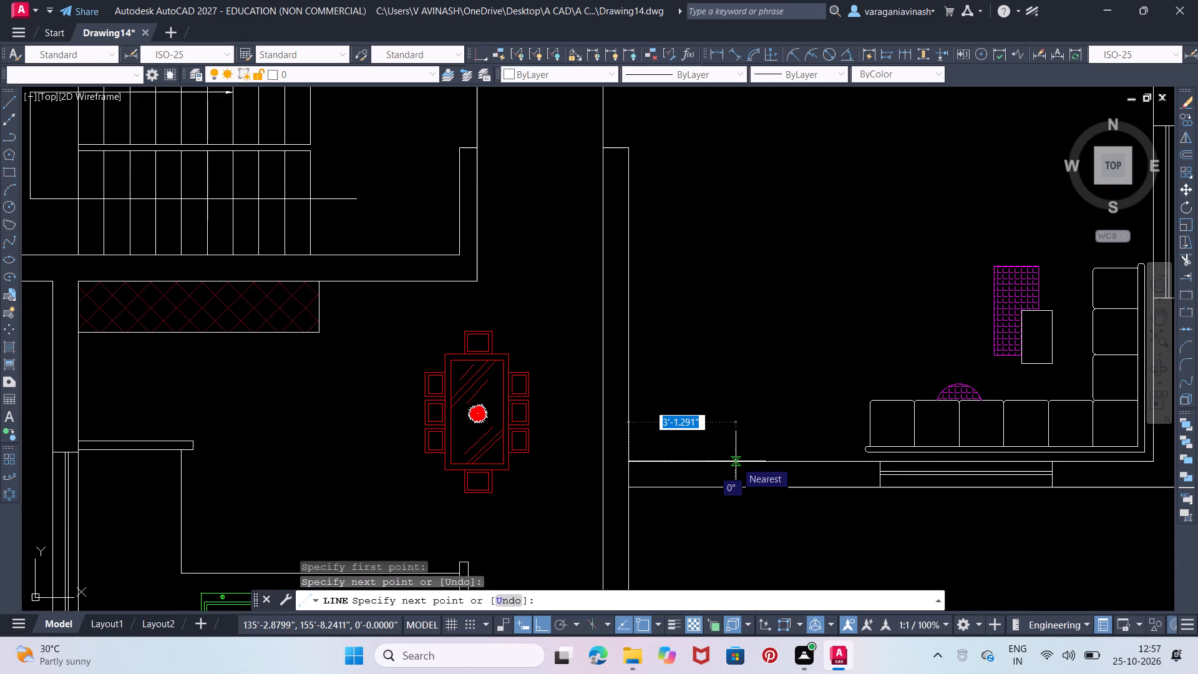
{"action": "type", "text": "3'"}
{"action": "key", "text": "Return"}
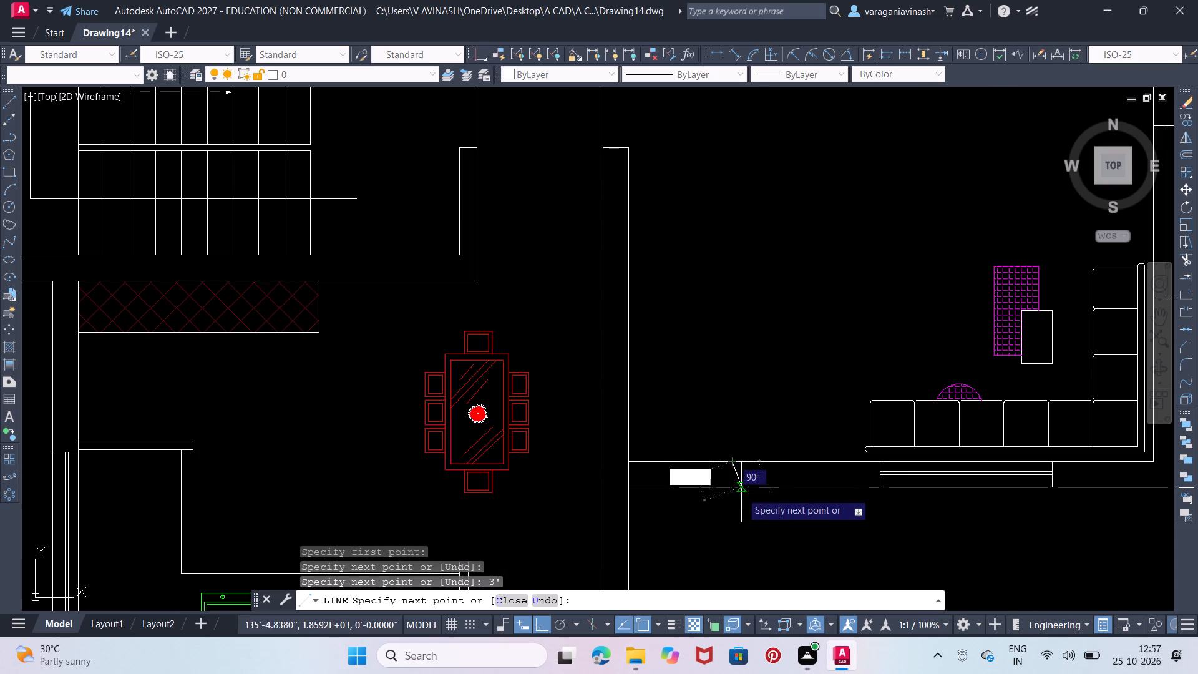
{"action": "left_click", "coordinate": [733, 486]}
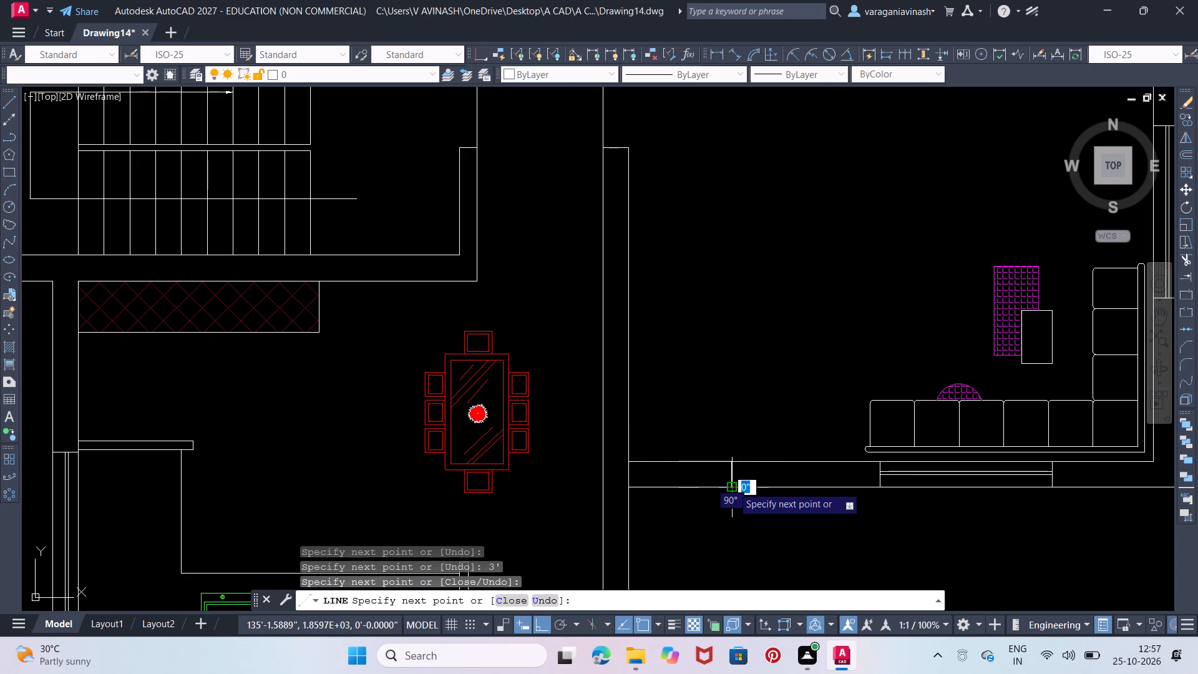
{"action": "key", "text": "Escape"}
{"action": "key", "text": "Escape"}
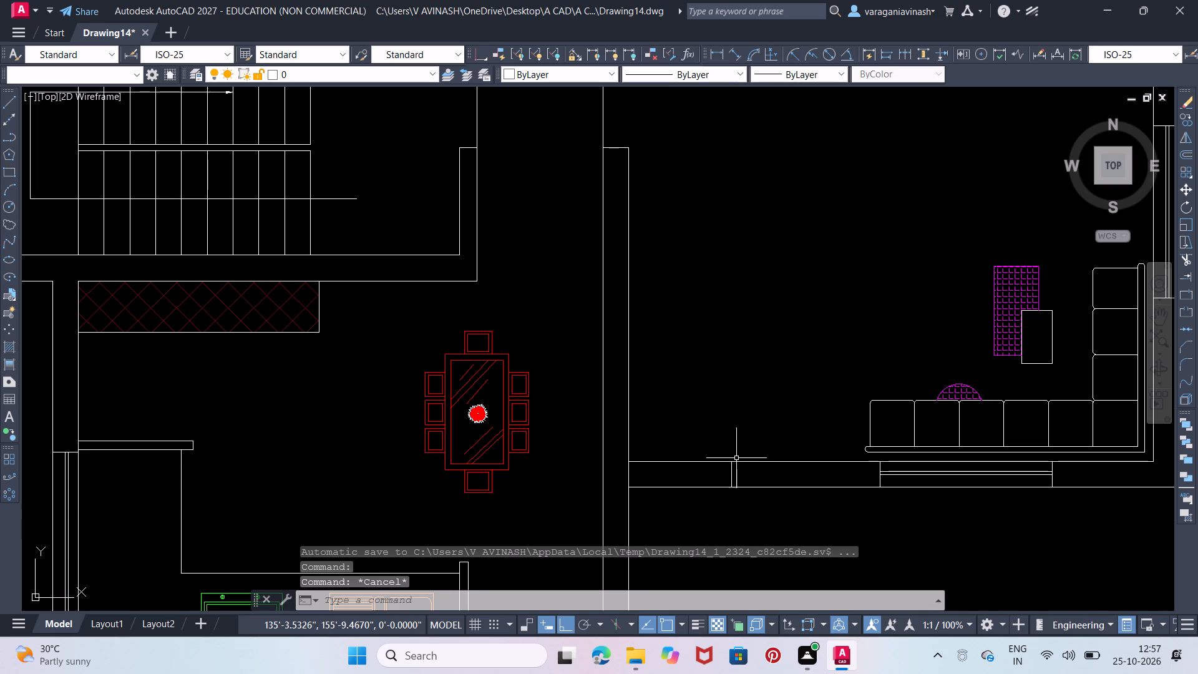
Trim the living-room-side wall line across the 3' door opening in the south wall.
{"action": "type", "text": "TR"}
{"action": "left_click", "coordinate": [774, 492]}
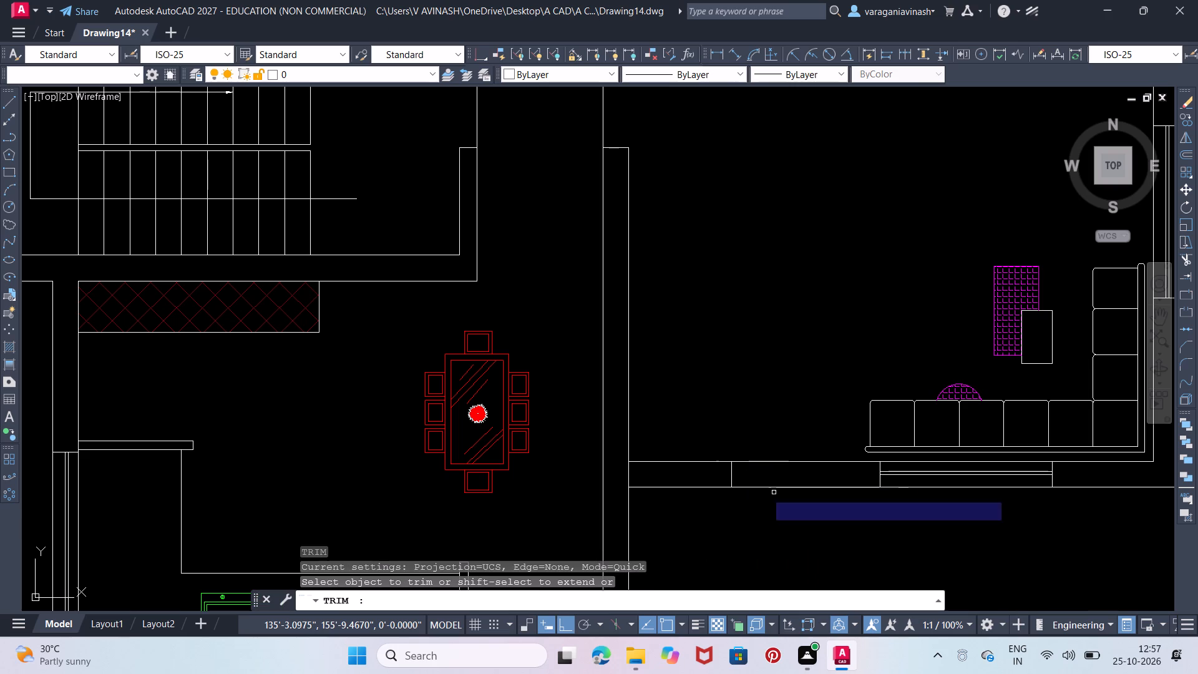
{"action": "left_click", "coordinate": [708, 471]}
{"action": "left_click", "coordinate": [706, 441]}
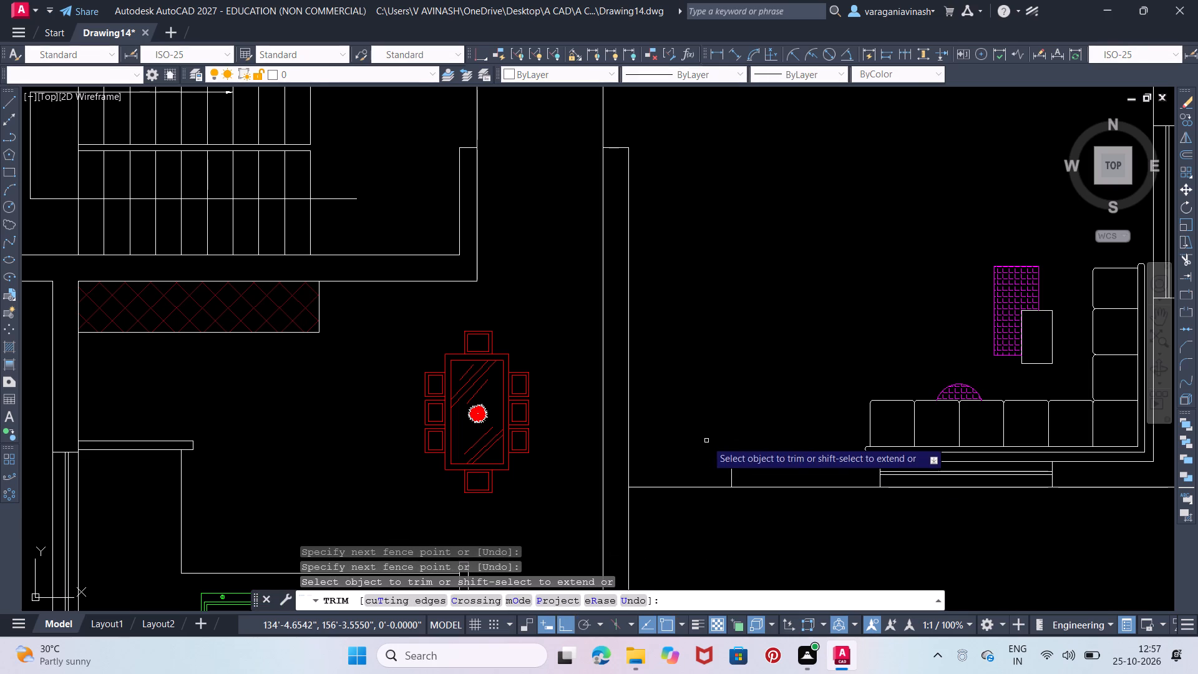
{"action": "key", "text": "Escape"}
Draw lines marking a 3' door opening in the northeast bedroom's west wall, measured from its south corner.
{"action": "scroll", "coordinate": [706, 441], "scroll_direction": "down", "scroll_amount": 2}
{"action": "middle_click", "coordinate": [724, 378]}
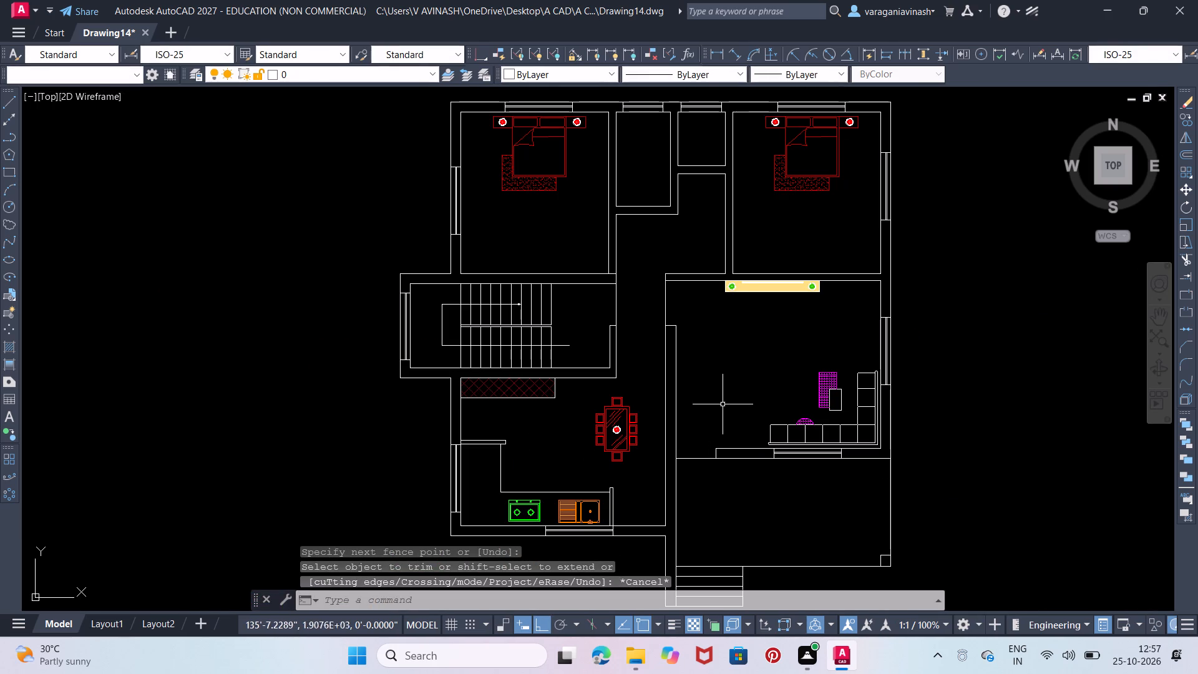
{"action": "middle_click_drag", "start_coordinate": [767, 421], "coordinate": [771, 446]}
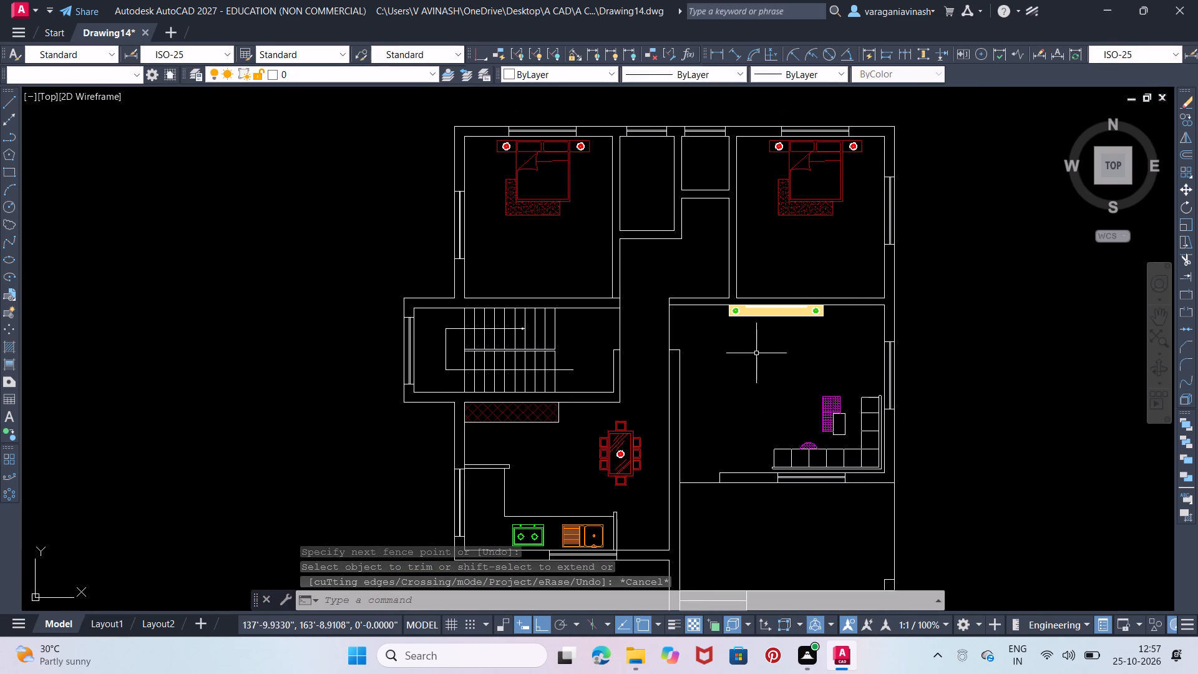
{"action": "middle_click_drag", "start_coordinate": [741, 358], "coordinate": [732, 423]}
{"action": "scroll", "coordinate": [726, 316], "scroll_direction": "up", "scroll_amount": 1}
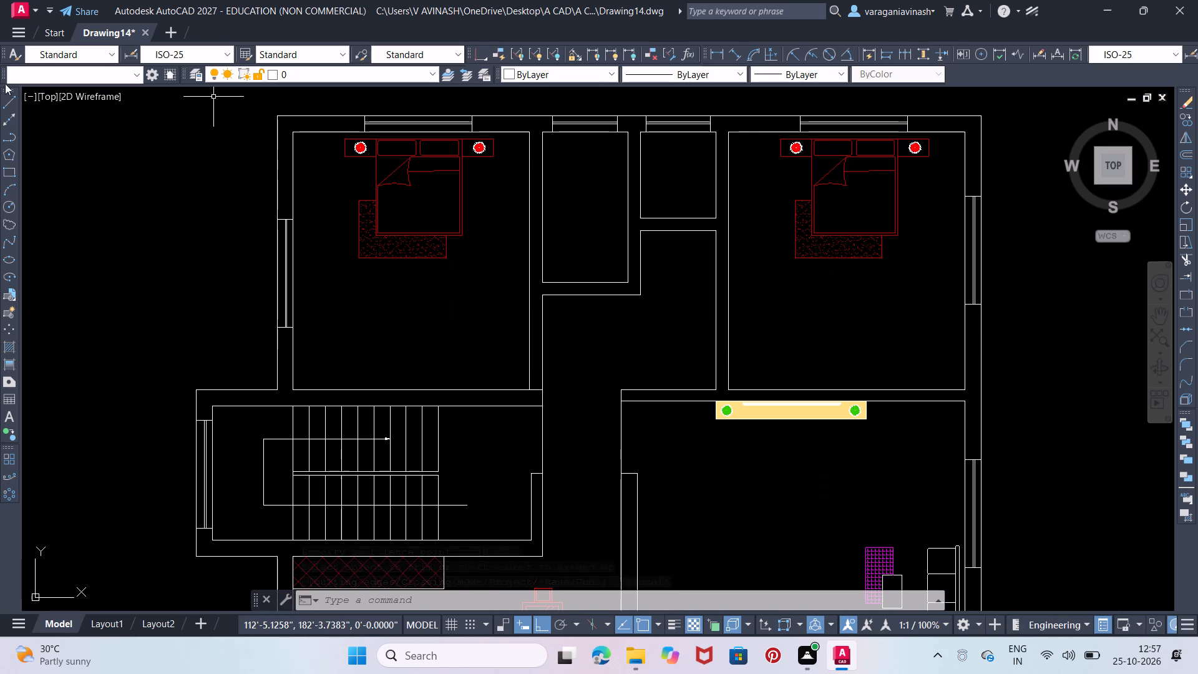
{"action": "left_click", "coordinate": [11, 103]}
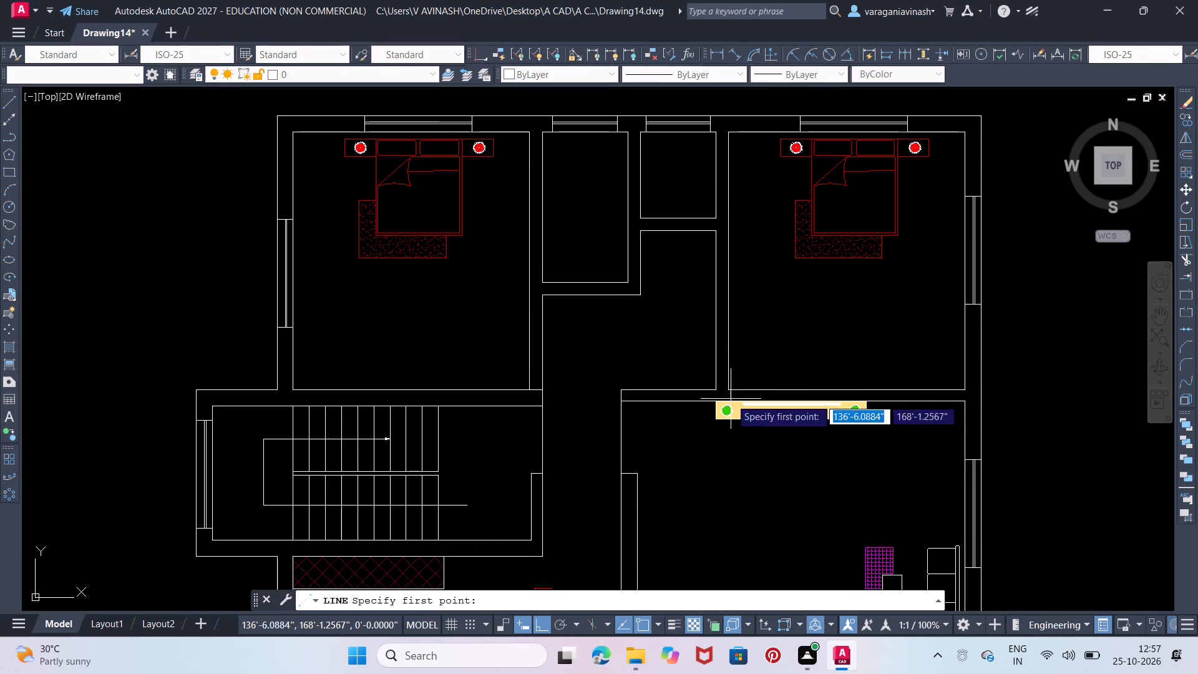
{"action": "left_click", "coordinate": [729, 391]}
{"action": "left_click", "coordinate": [718, 387]}
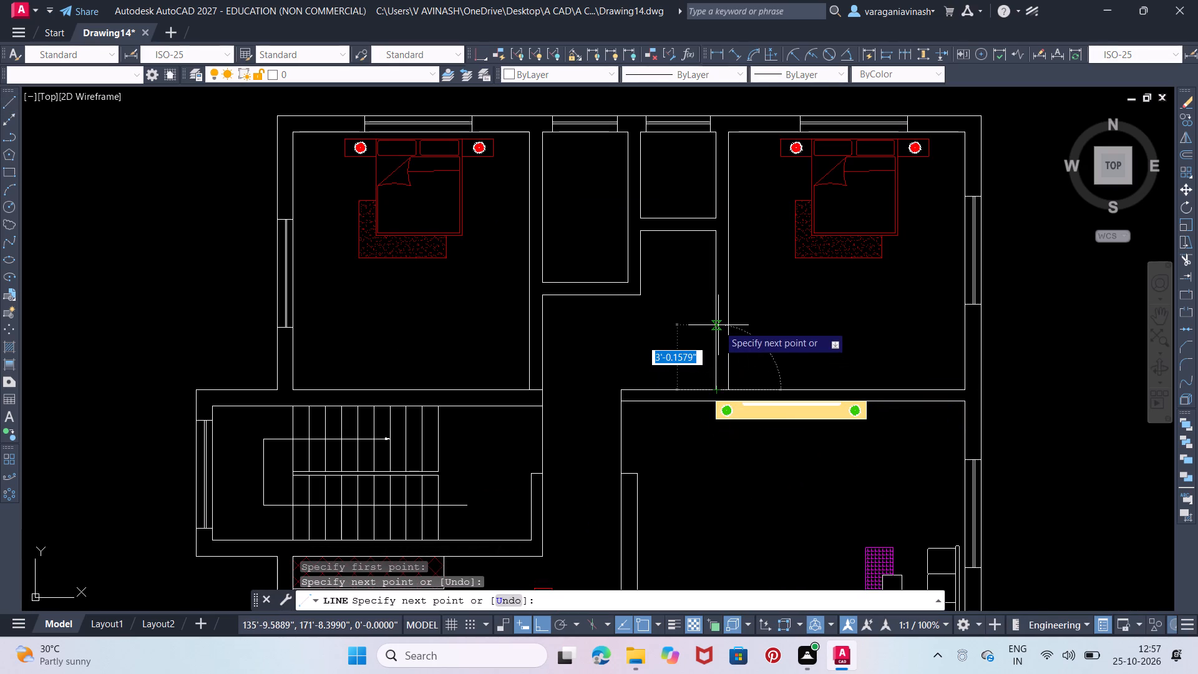
{"action": "type", "text": "3'"}
{"action": "key", "text": "Return"}
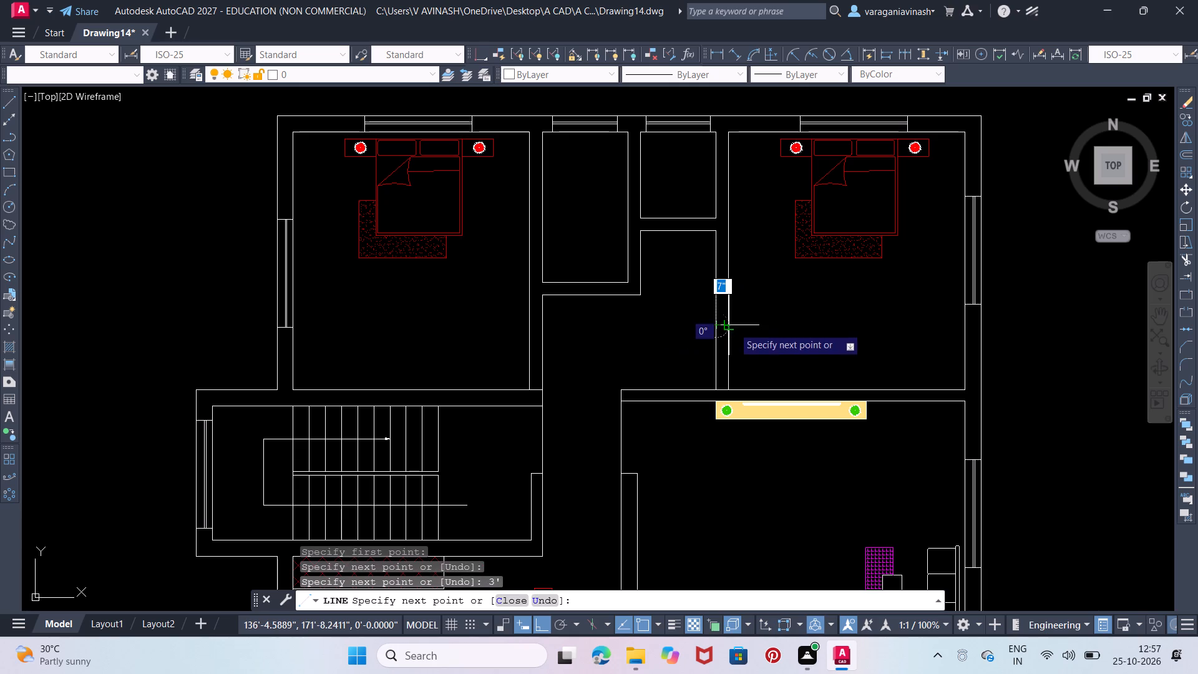
{"action": "left_click", "coordinate": [733, 321]}
{"action": "right_click", "coordinate": [733, 321]}
{"action": "left_click", "coordinate": [738, 324]}
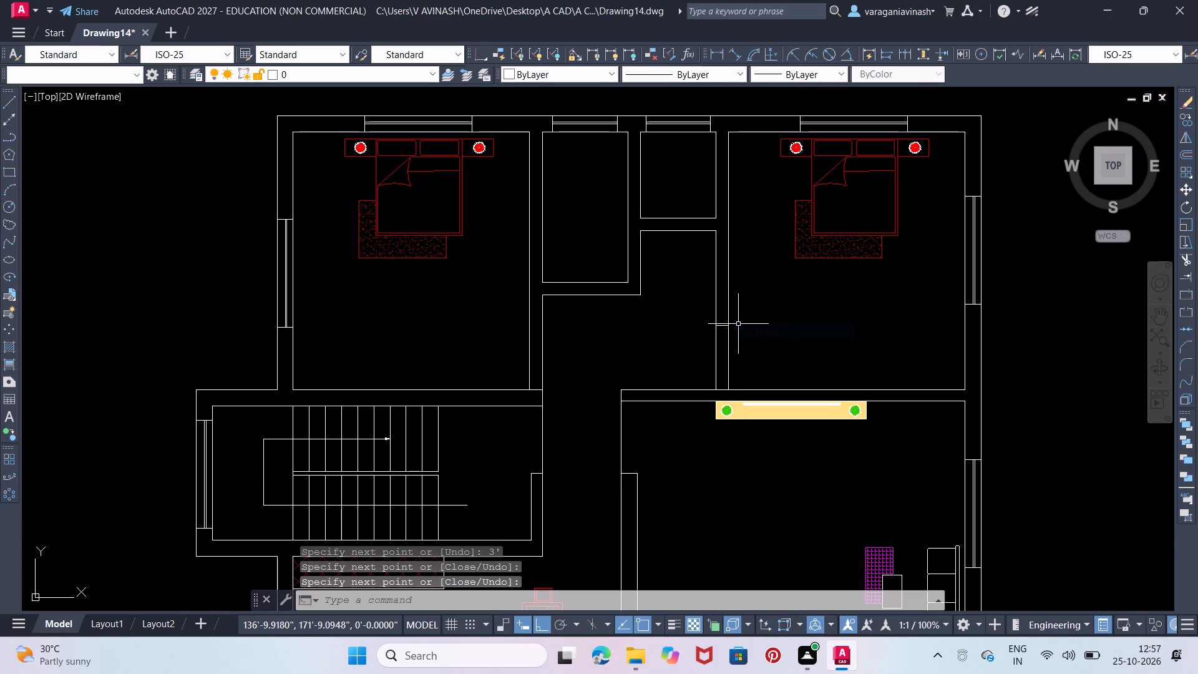
Trim the bedroom-side wall line across the 3' door opening in the northeast bedroom's west wall.
{"action": "type", "text": "TR"}
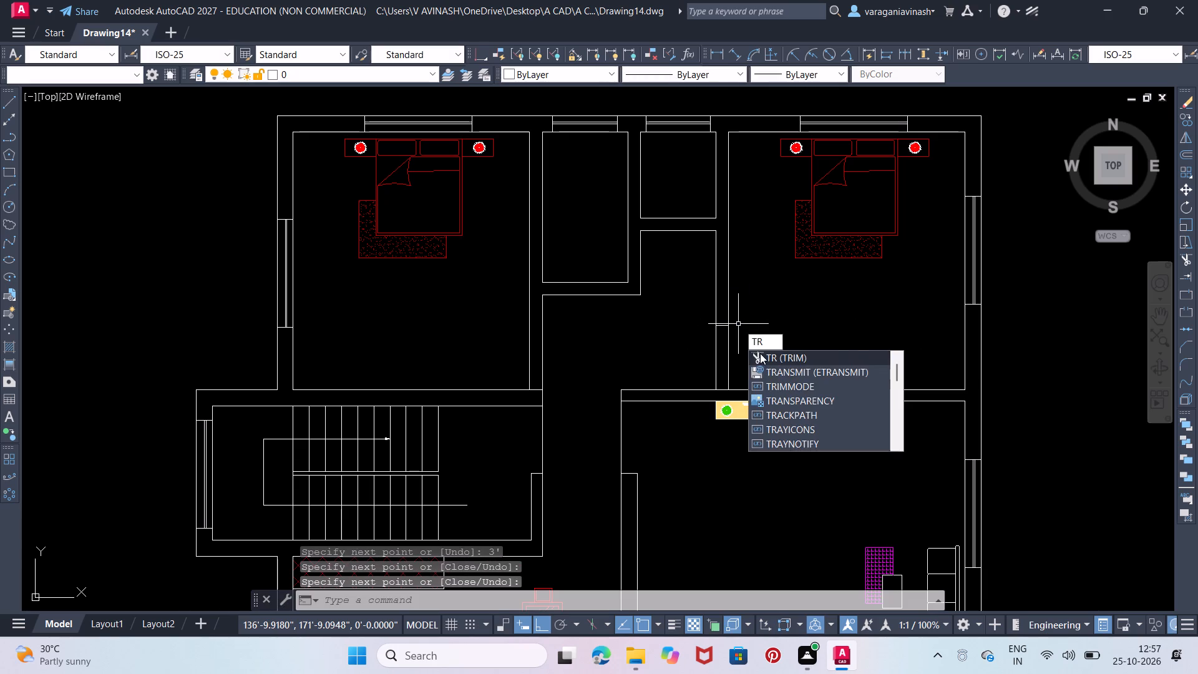
{"action": "left_click", "coordinate": [760, 353]}
{"action": "left_click", "coordinate": [747, 351]}
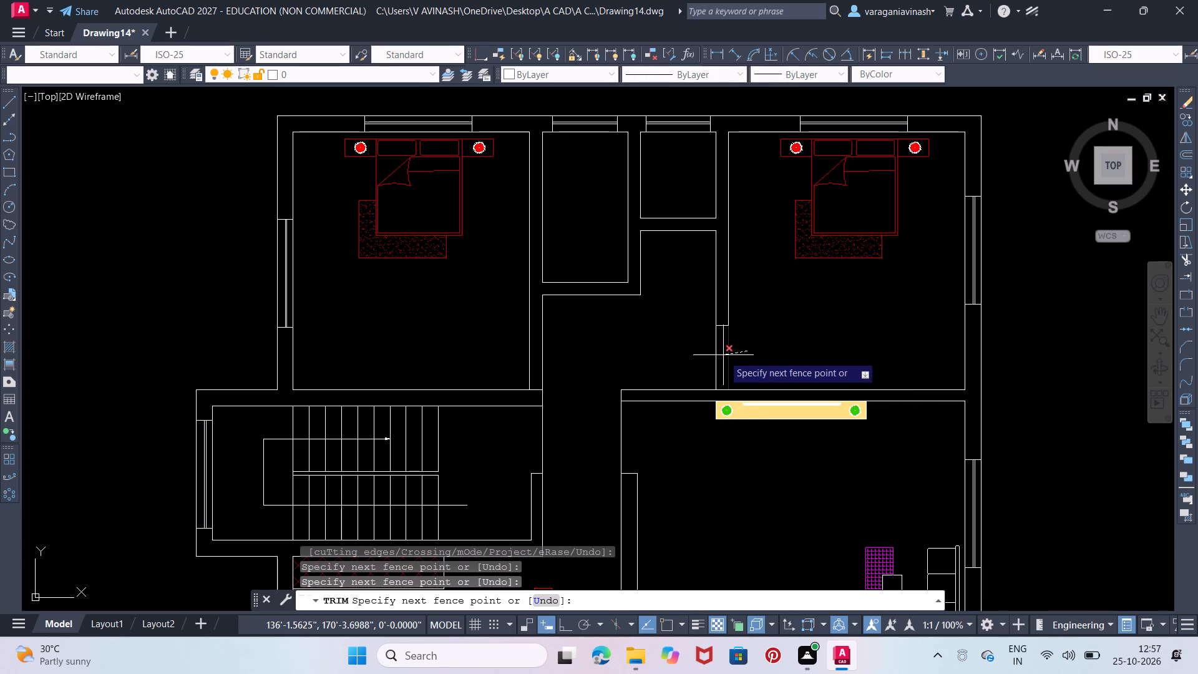
{"action": "left_click", "coordinate": [723, 355]}
{"action": "middle_click_drag", "start_coordinate": [688, 335], "coordinate": [693, 362]}
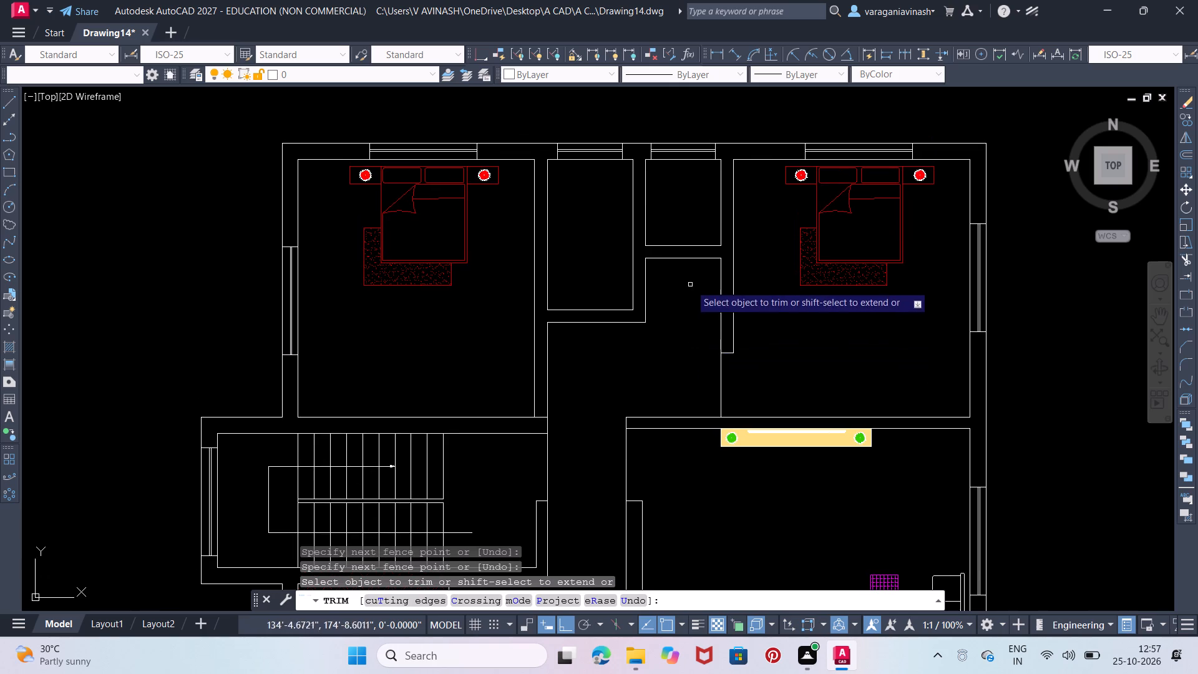
{"action": "scroll", "coordinate": [659, 223], "scroll_direction": "up", "scroll_amount": 1}
{"action": "key", "text": "Escape"}
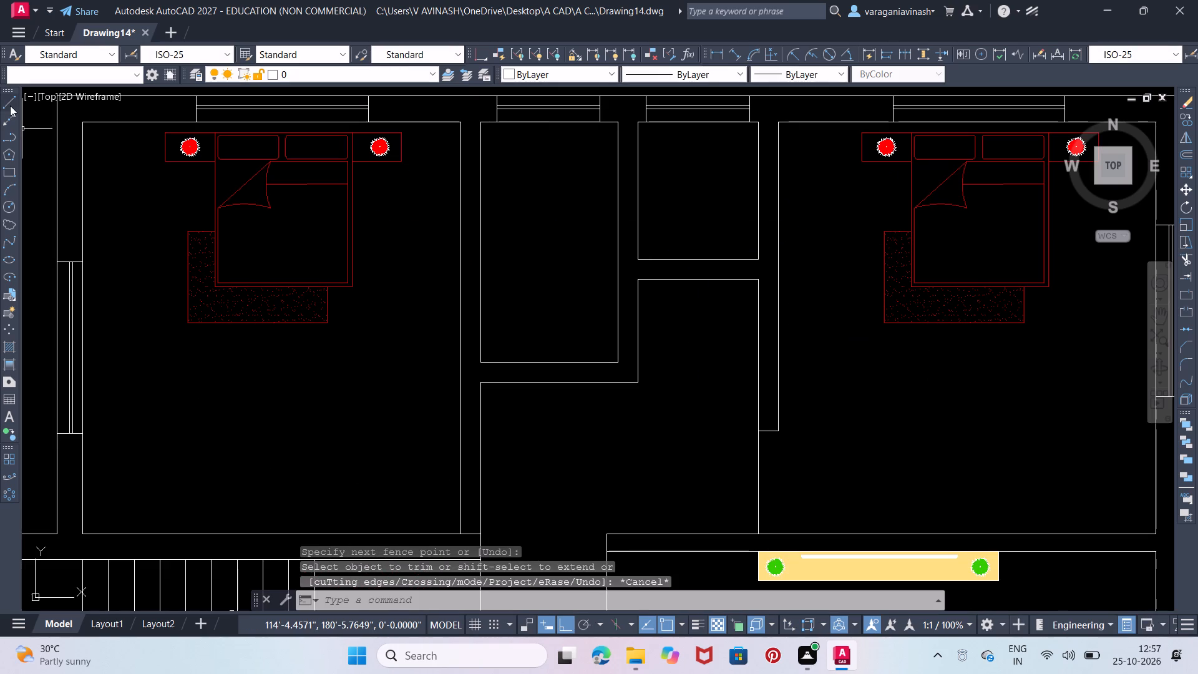
Draw lines marking a 2.5' door opening in the smaller small room's south wall, measured from its east corner.
{"action": "left_click", "coordinate": [10, 105]}
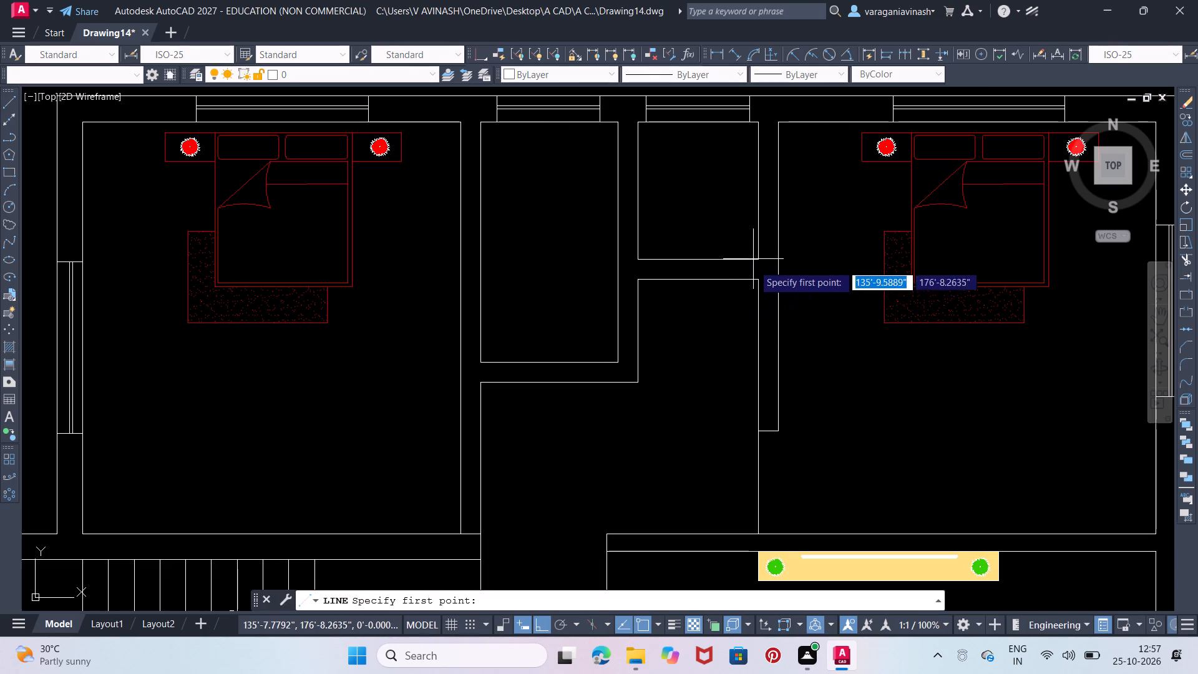
{"action": "left_click", "coordinate": [758, 285]}
{"action": "left_click", "coordinate": [756, 260]}
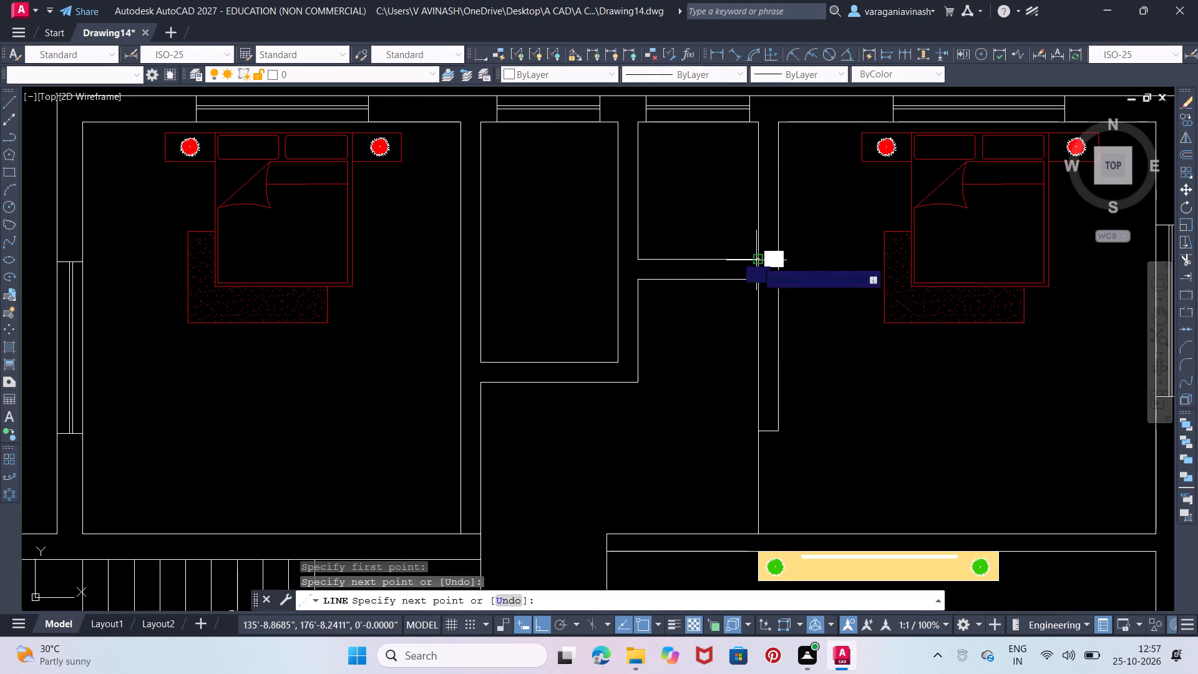
{"action": "type", "text": "2.5"}
{"action": "key", "text": "apostrophe"}
{"action": "key", "text": "Return"}
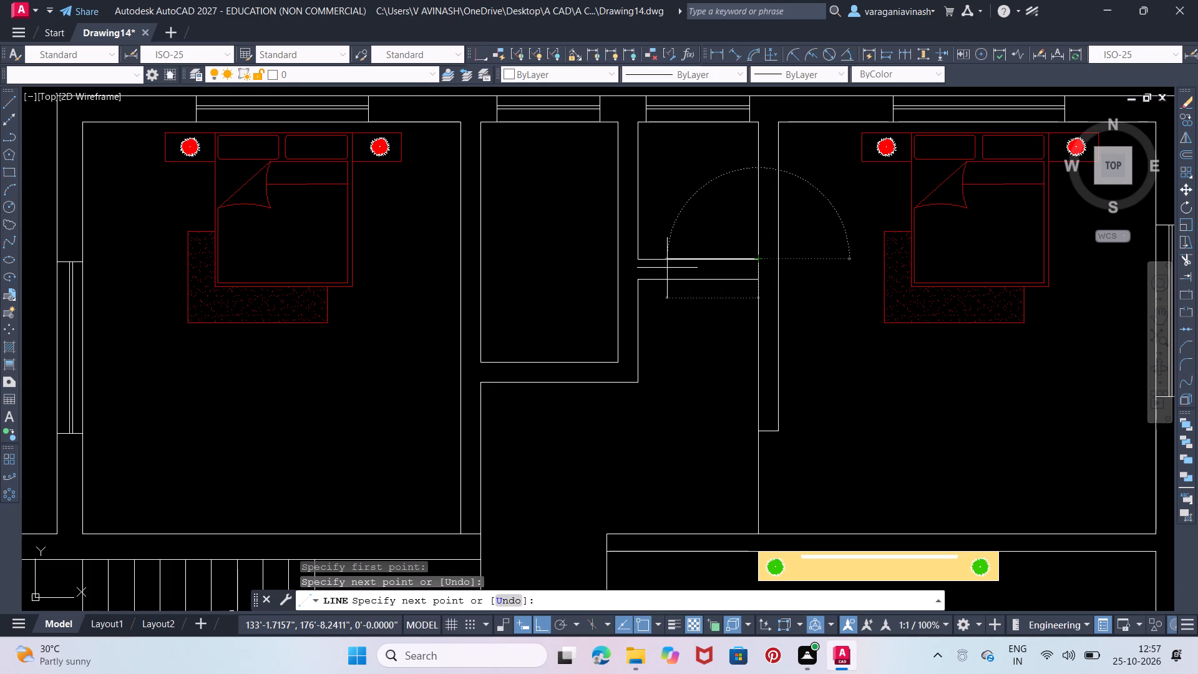
{"action": "left_click", "coordinate": [673, 280]}
{"action": "right_click", "coordinate": [673, 279]}
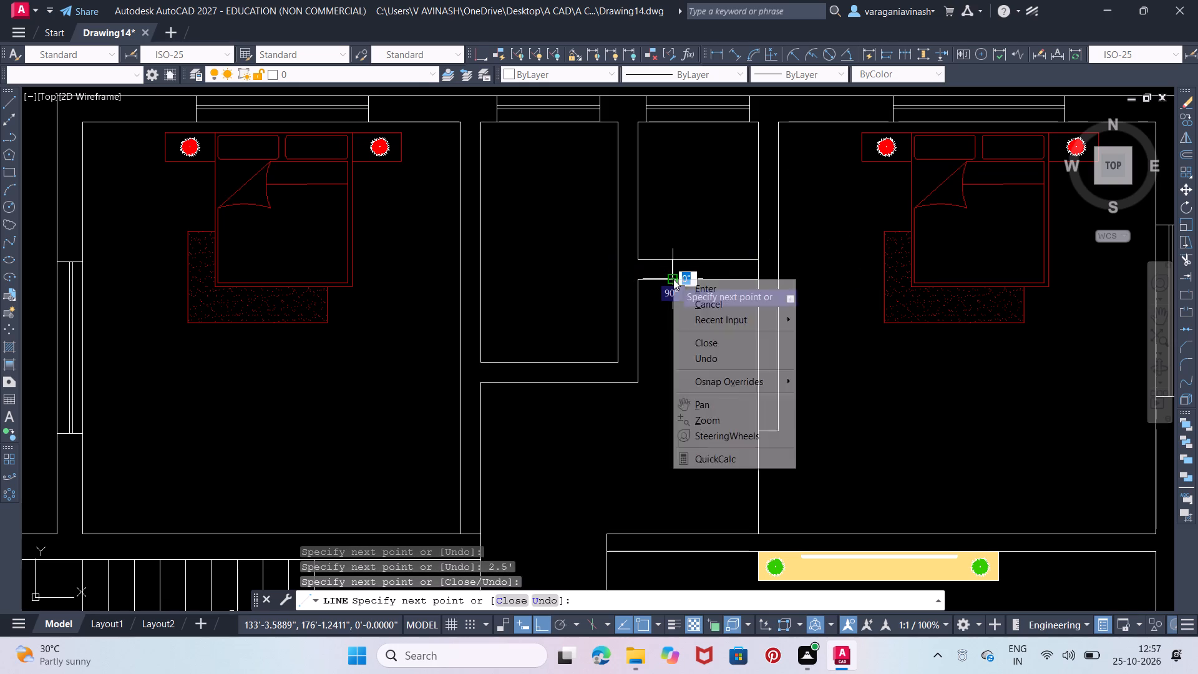
{"action": "left_click", "coordinate": [699, 290]}
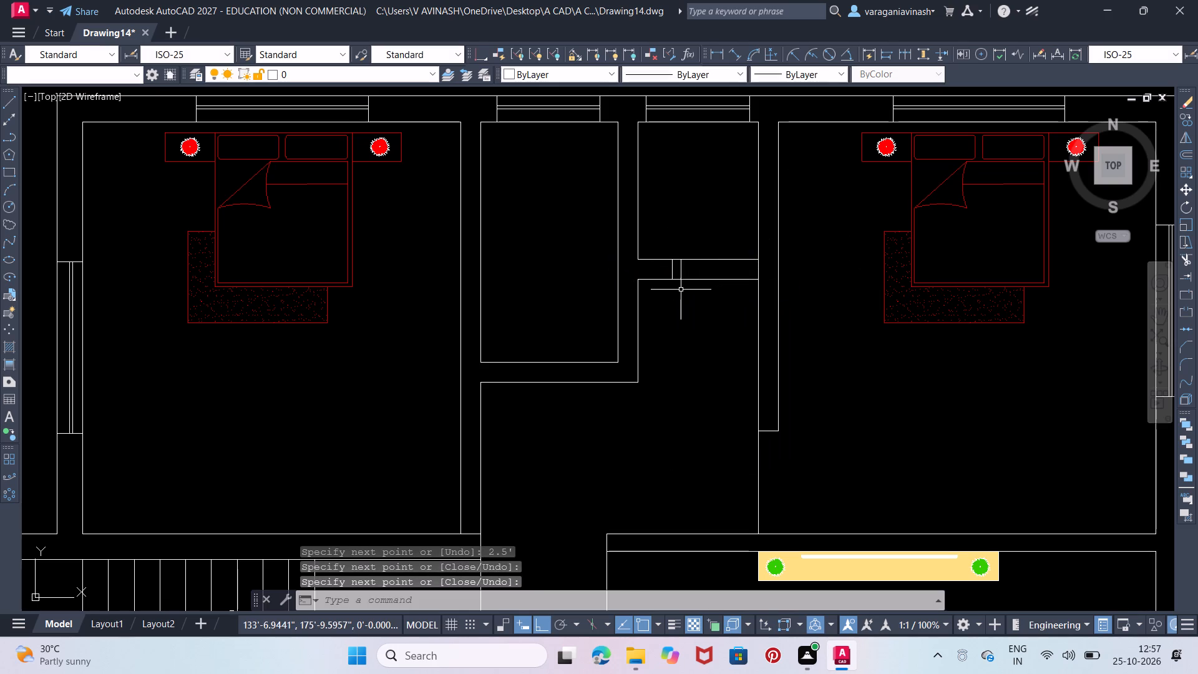
Draw lines marking a door opening about 2'-5" long at the south end of the larger small room's east wall.
{"action": "right_click", "coordinate": [681, 290]}
{"action": "left_click", "coordinate": [691, 295]}
{"action": "left_click", "coordinate": [642, 278]}
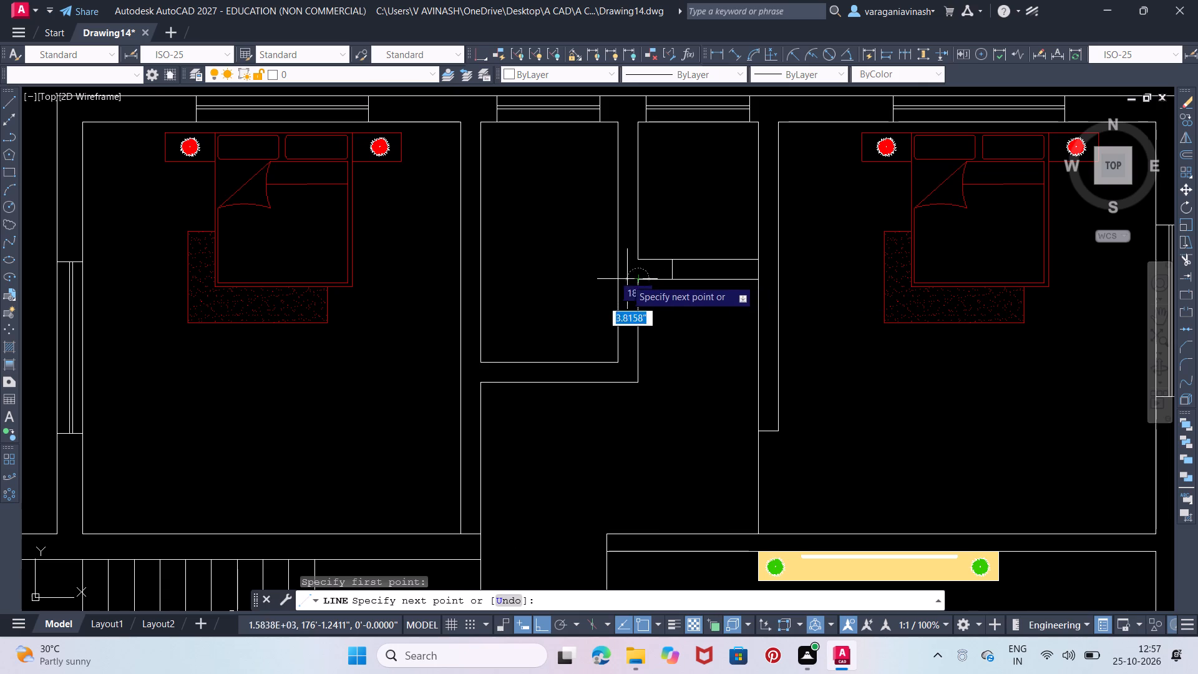
{"action": "left_click", "coordinate": [623, 278]}
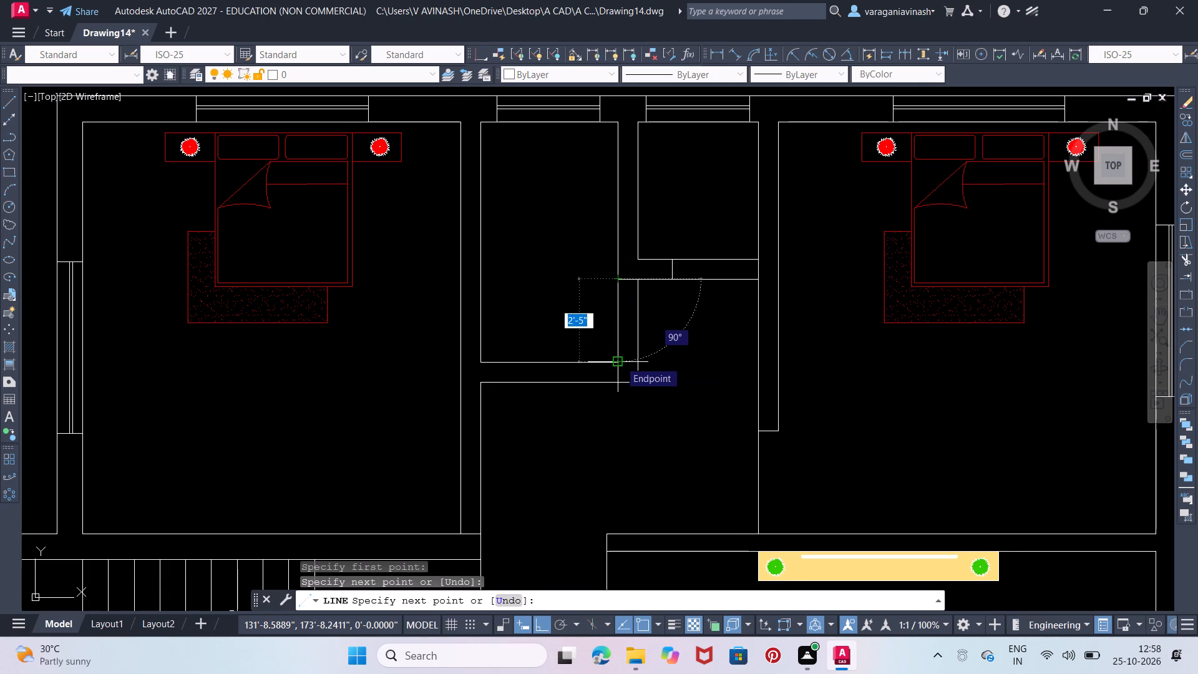
{"action": "left_click", "coordinate": [620, 361]}
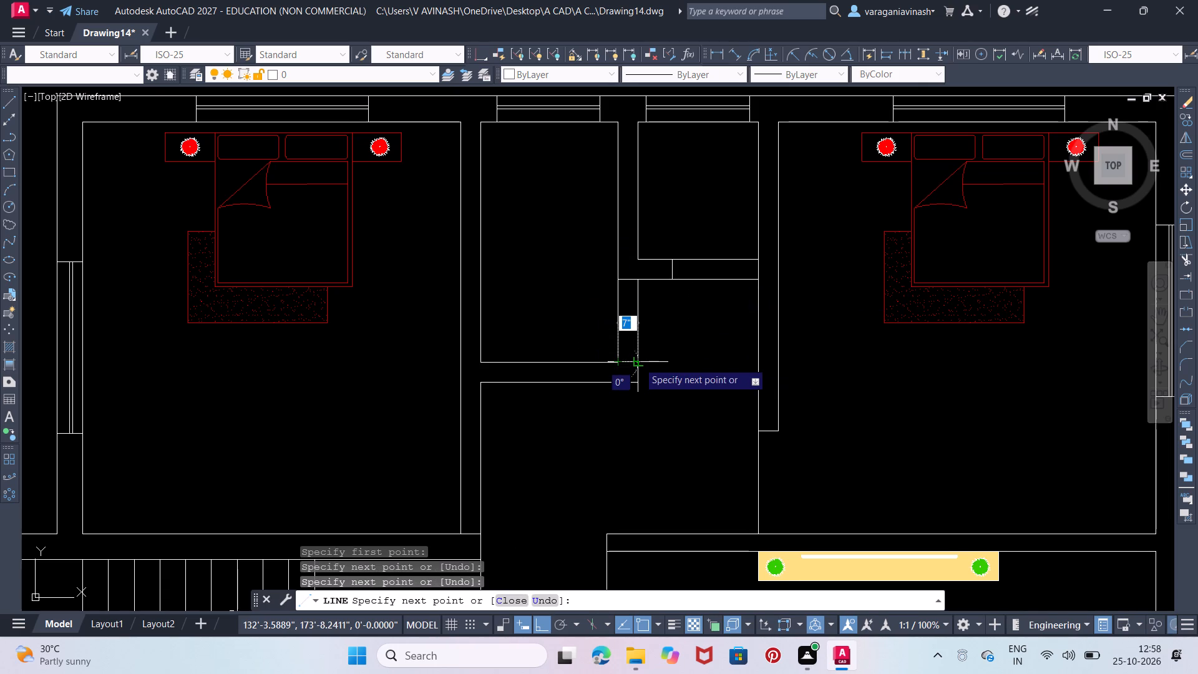
{"action": "left_click", "coordinate": [638, 361]}
{"action": "key", "text": "Escape"}
{"action": "key", "text": "Escape"}
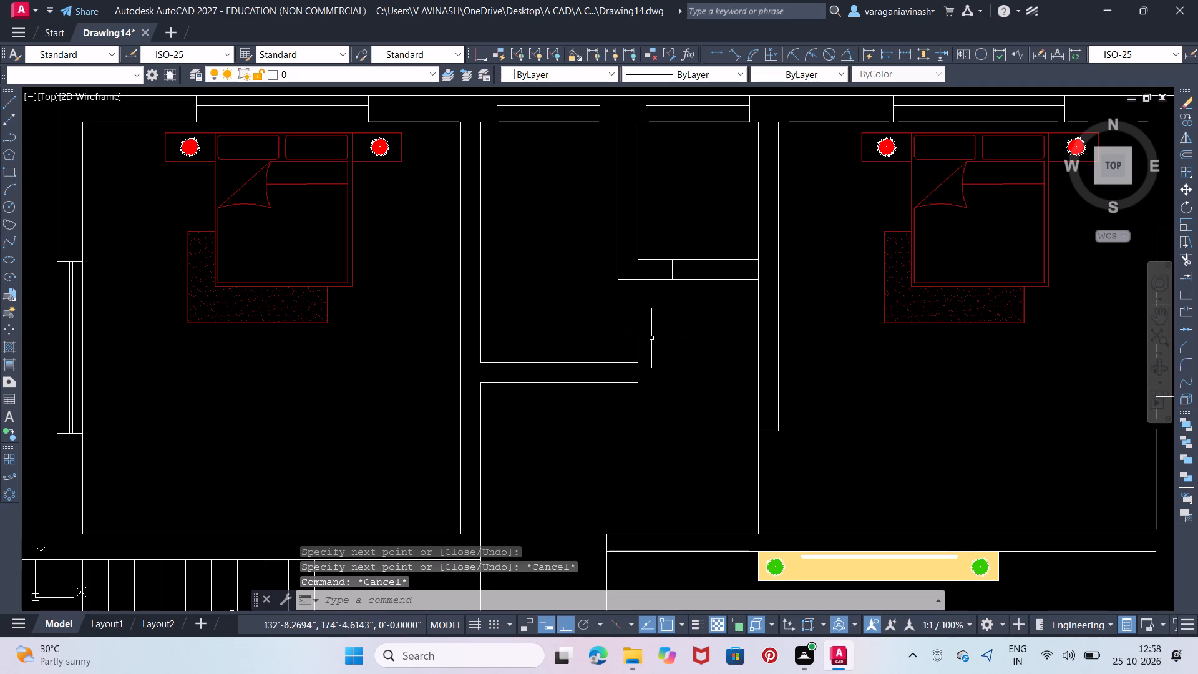
Trim the room-side wall lines across the door openings of the two small rooms.
{"action": "type", "text": "TR"}
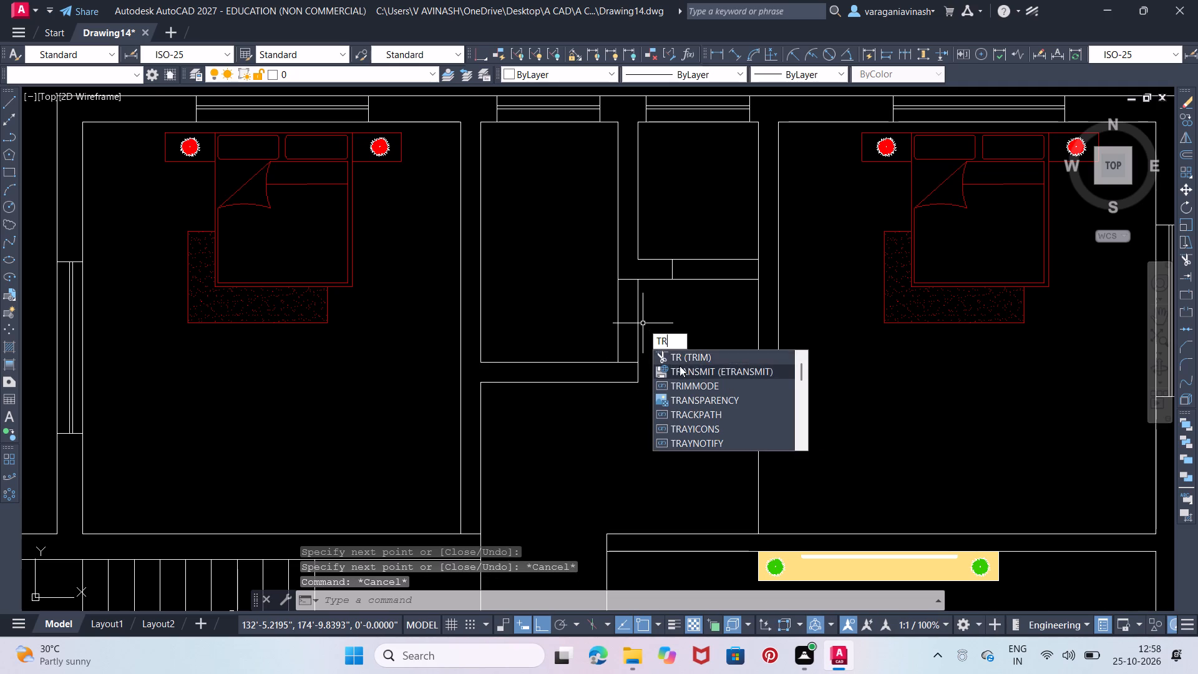
{"action": "left_click", "coordinate": [681, 356]}
{"action": "left_click", "coordinate": [711, 268]}
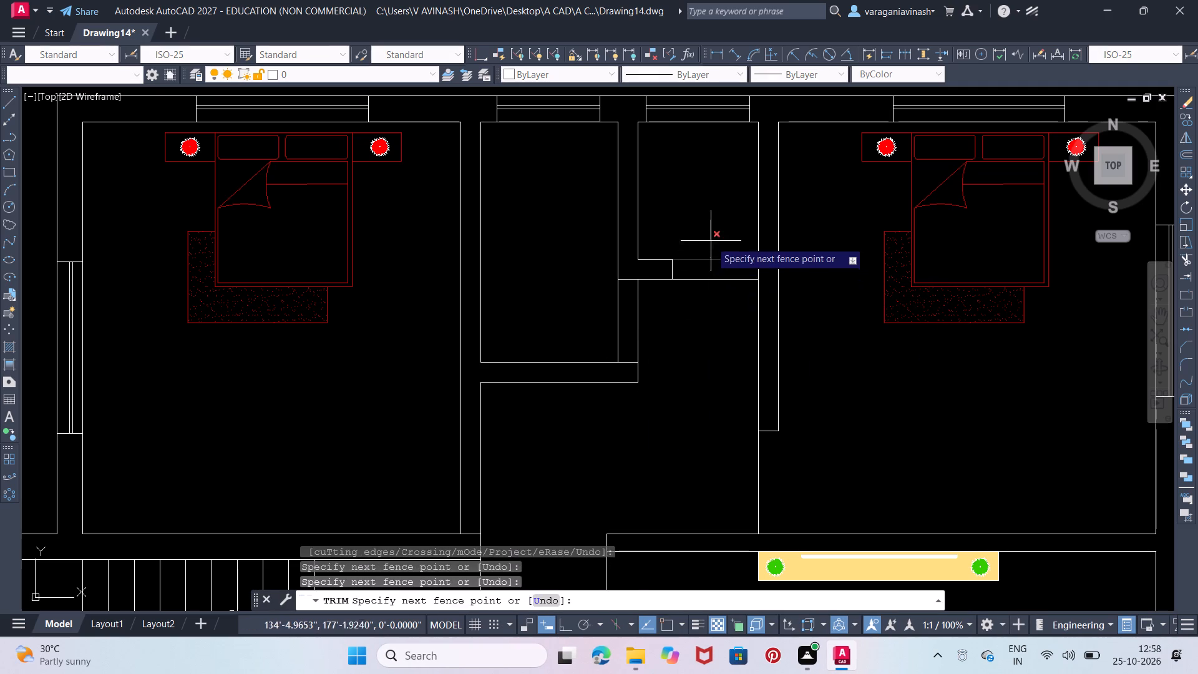
{"action": "left_click", "coordinate": [711, 241]}
{"action": "left_click_drag", "start_coordinate": [630, 308], "coordinate": [617, 308]}
{"action": "left_click", "coordinate": [575, 313]}
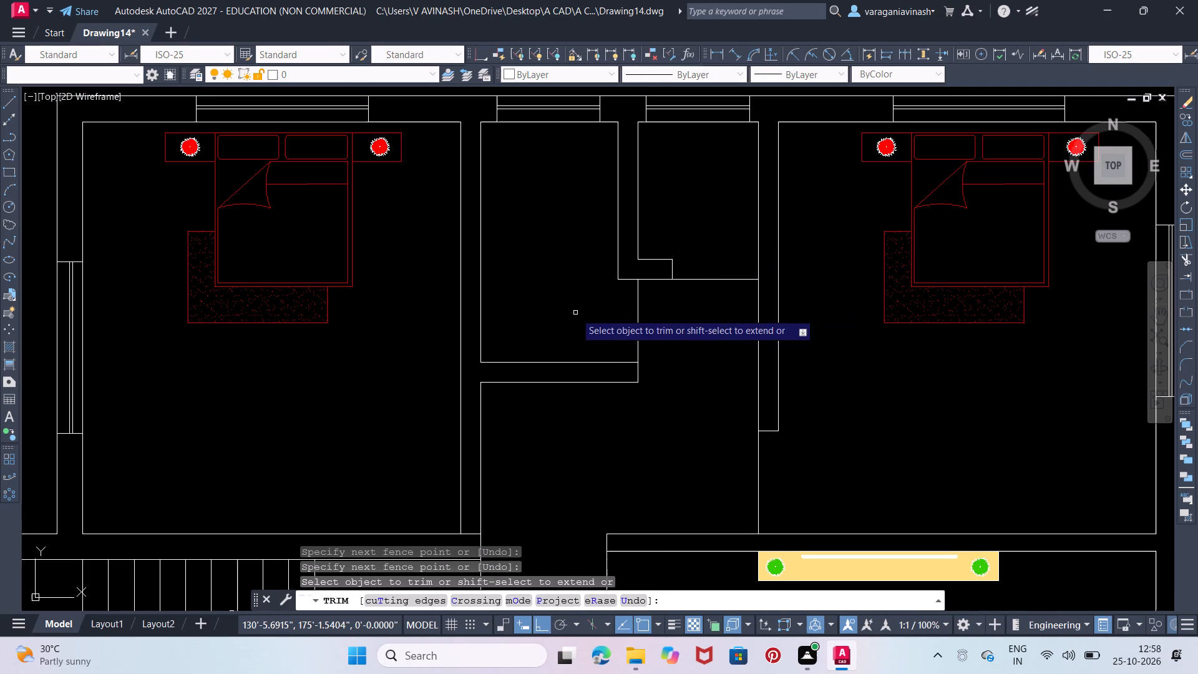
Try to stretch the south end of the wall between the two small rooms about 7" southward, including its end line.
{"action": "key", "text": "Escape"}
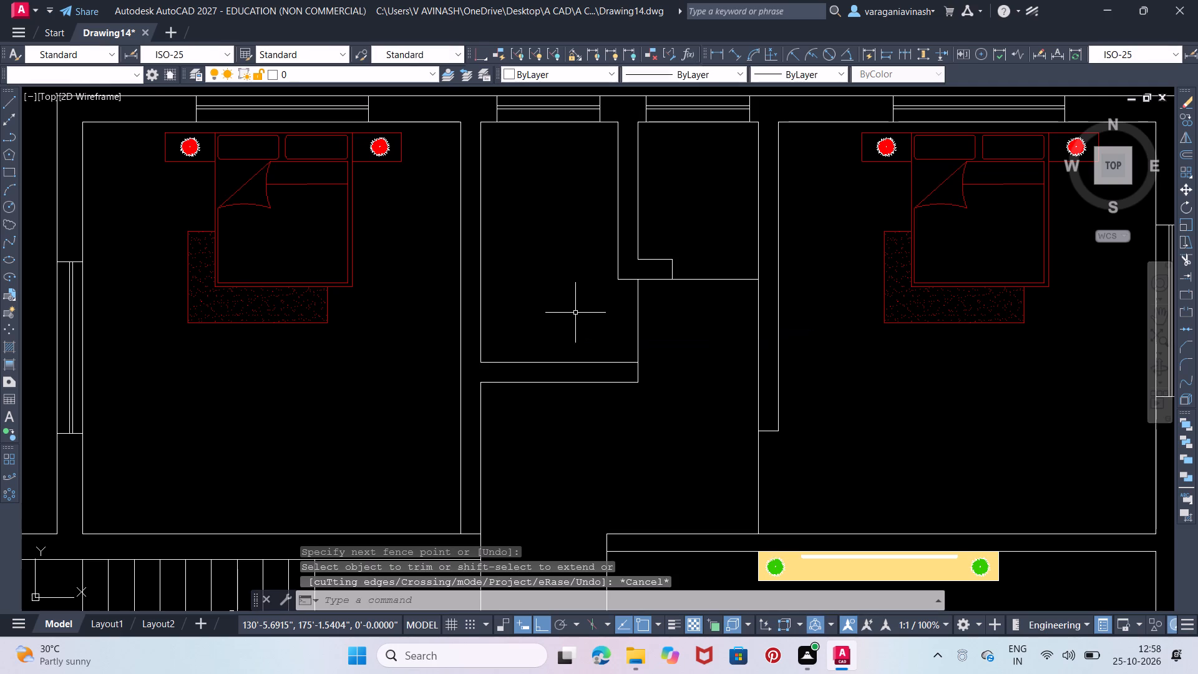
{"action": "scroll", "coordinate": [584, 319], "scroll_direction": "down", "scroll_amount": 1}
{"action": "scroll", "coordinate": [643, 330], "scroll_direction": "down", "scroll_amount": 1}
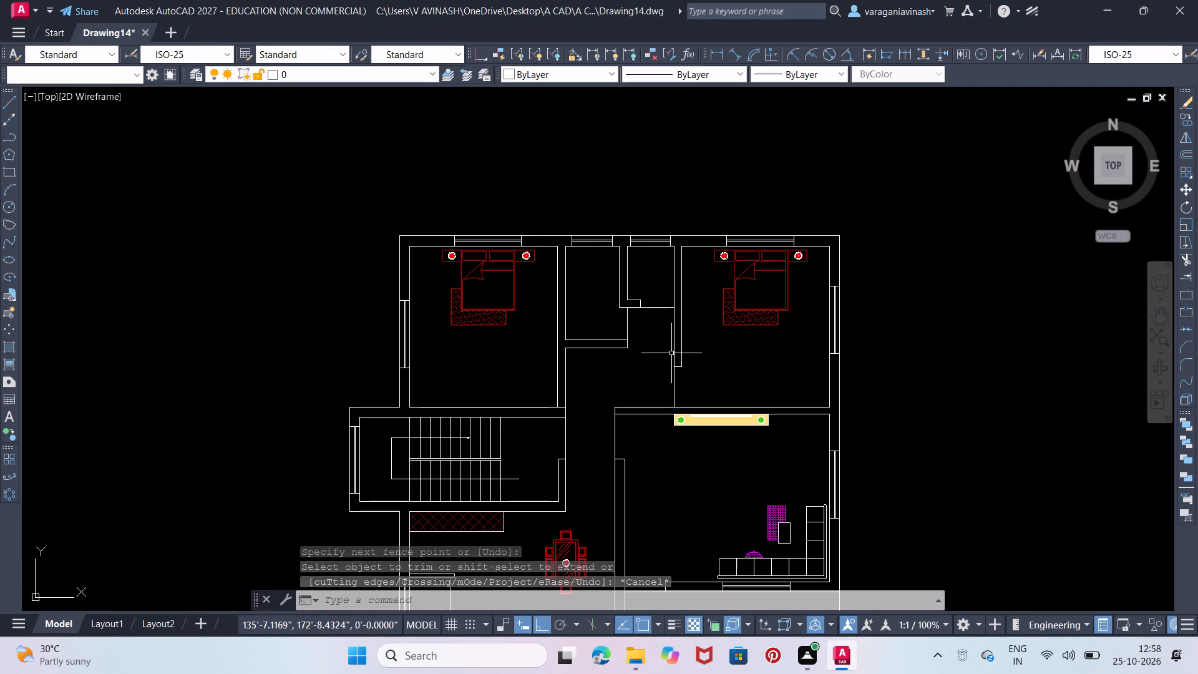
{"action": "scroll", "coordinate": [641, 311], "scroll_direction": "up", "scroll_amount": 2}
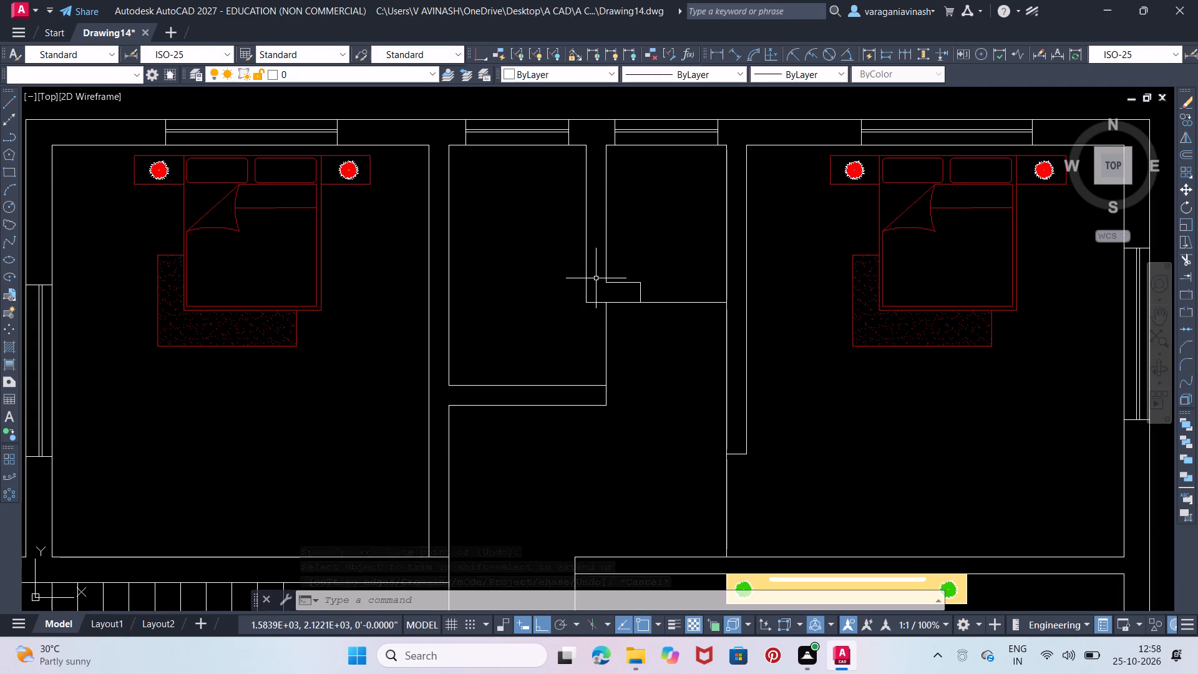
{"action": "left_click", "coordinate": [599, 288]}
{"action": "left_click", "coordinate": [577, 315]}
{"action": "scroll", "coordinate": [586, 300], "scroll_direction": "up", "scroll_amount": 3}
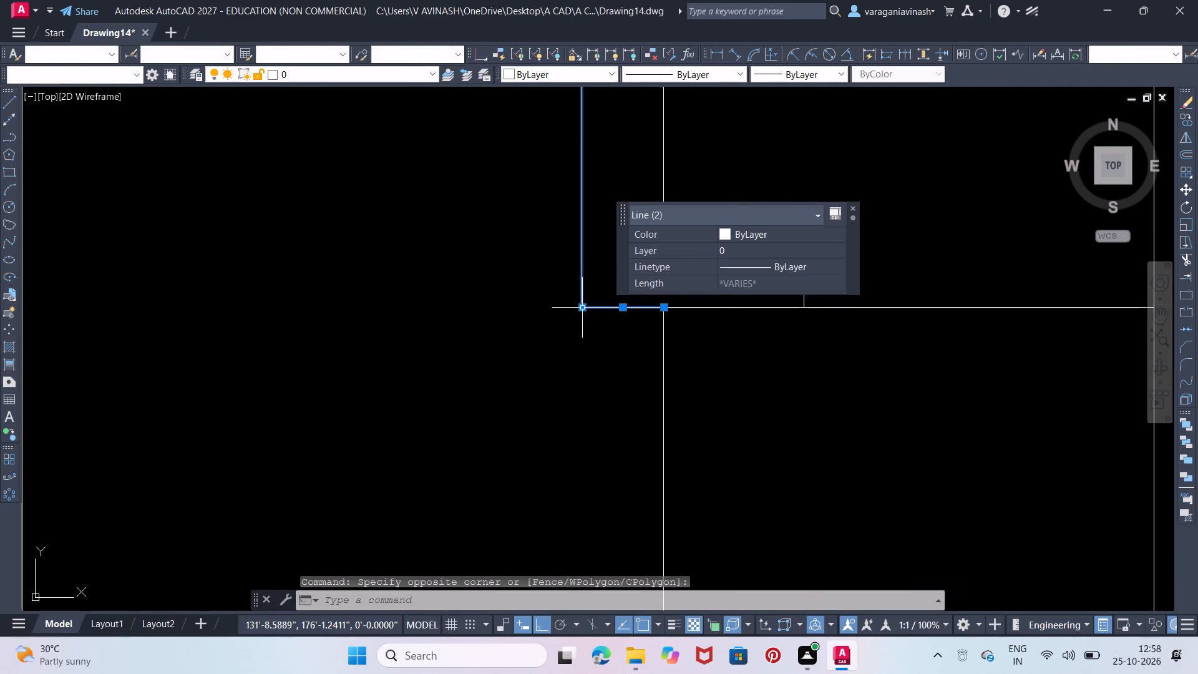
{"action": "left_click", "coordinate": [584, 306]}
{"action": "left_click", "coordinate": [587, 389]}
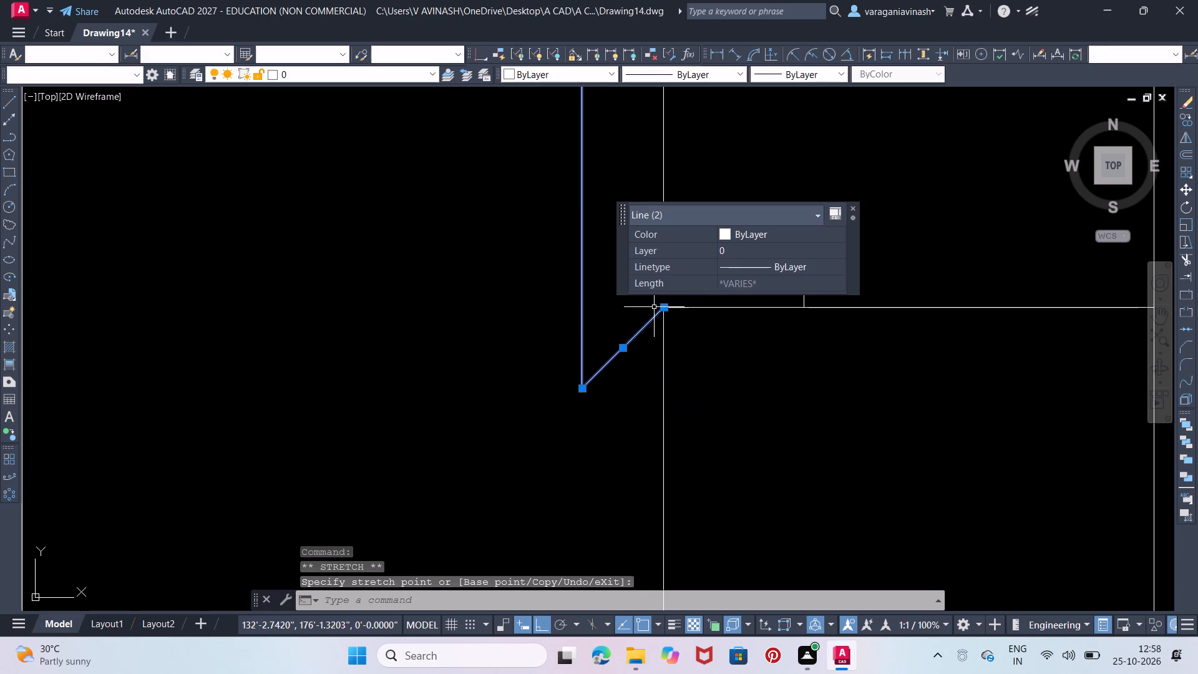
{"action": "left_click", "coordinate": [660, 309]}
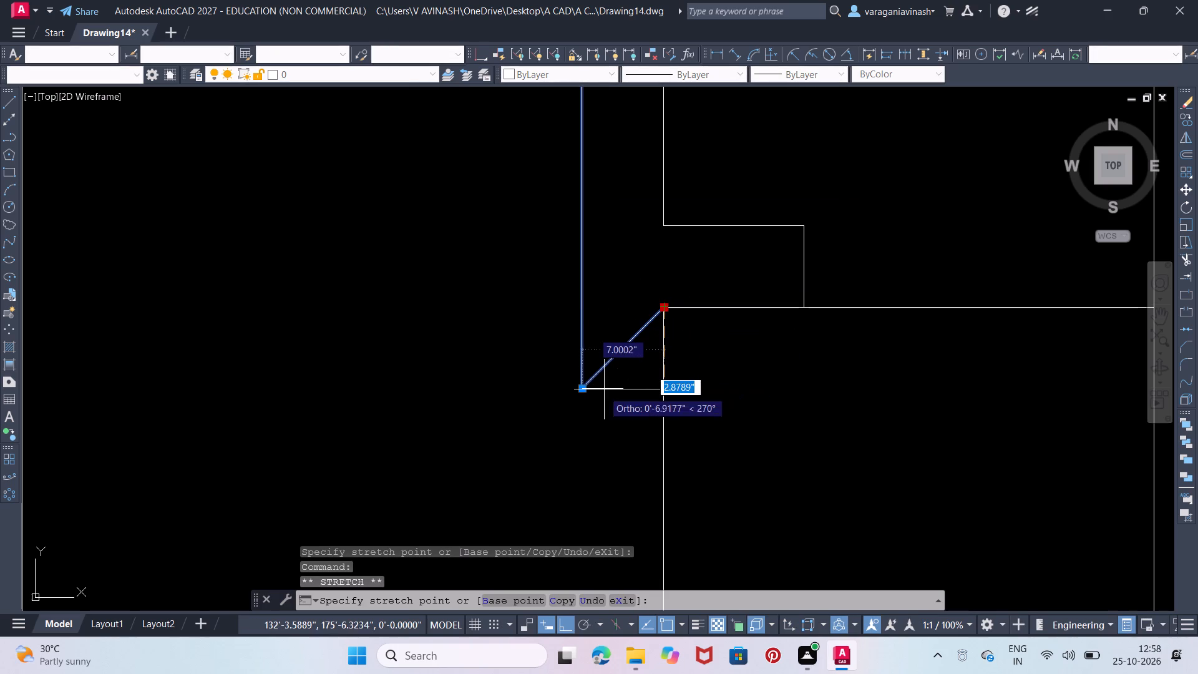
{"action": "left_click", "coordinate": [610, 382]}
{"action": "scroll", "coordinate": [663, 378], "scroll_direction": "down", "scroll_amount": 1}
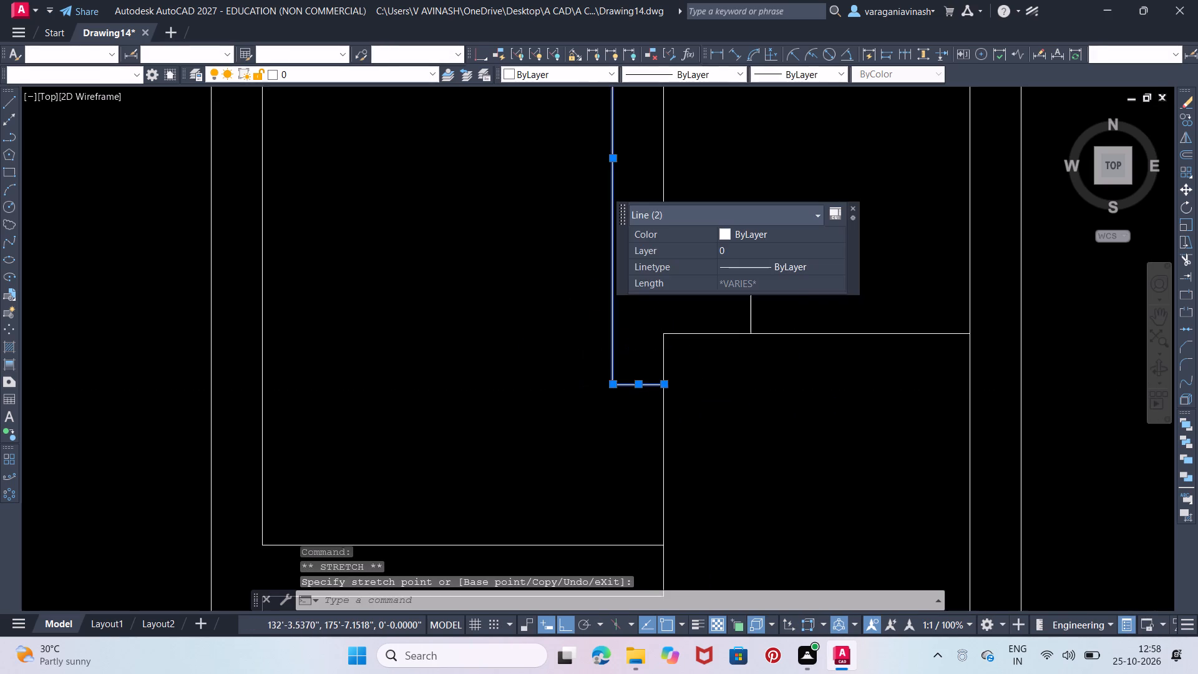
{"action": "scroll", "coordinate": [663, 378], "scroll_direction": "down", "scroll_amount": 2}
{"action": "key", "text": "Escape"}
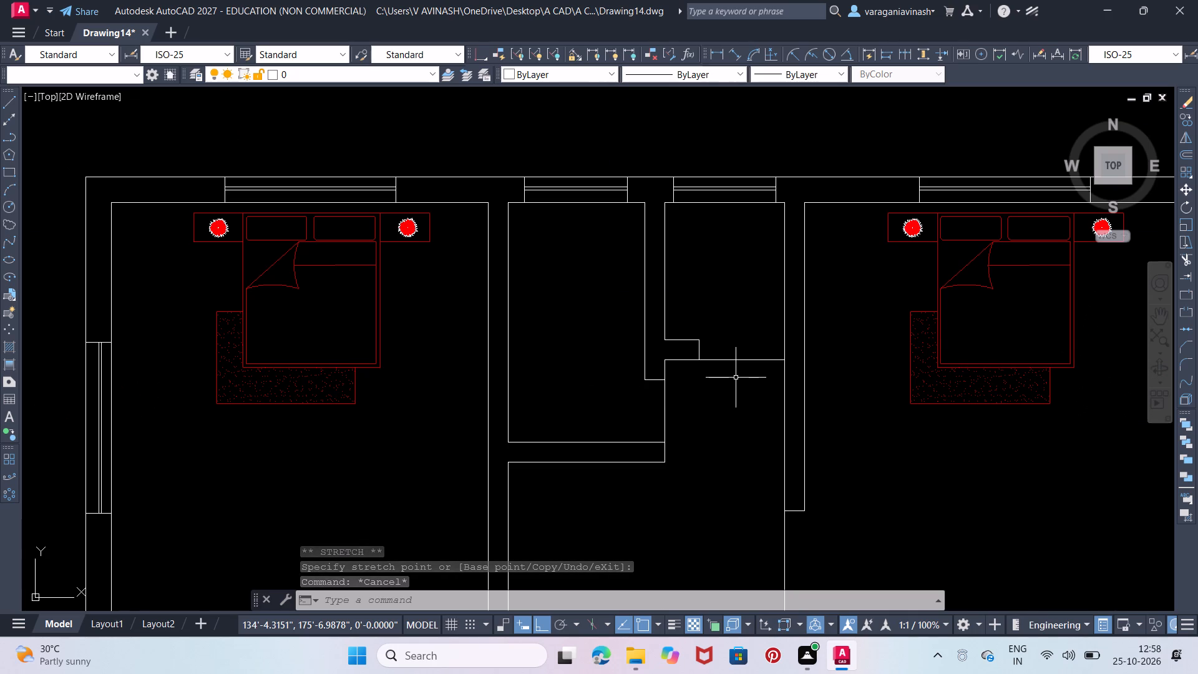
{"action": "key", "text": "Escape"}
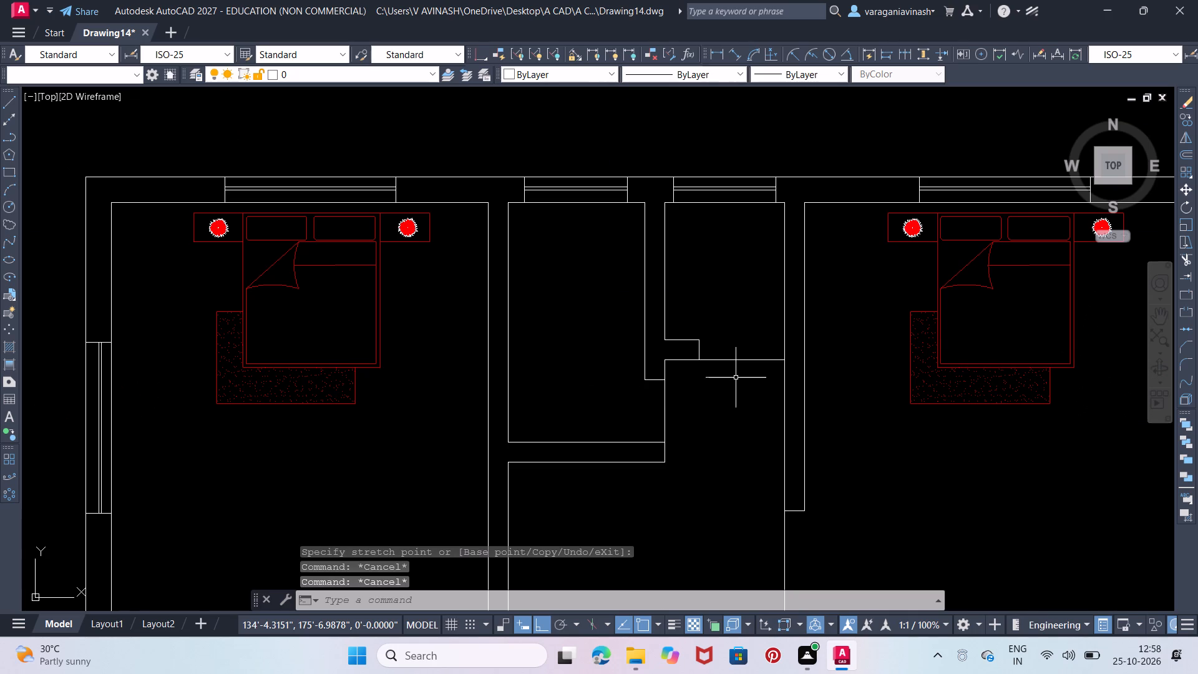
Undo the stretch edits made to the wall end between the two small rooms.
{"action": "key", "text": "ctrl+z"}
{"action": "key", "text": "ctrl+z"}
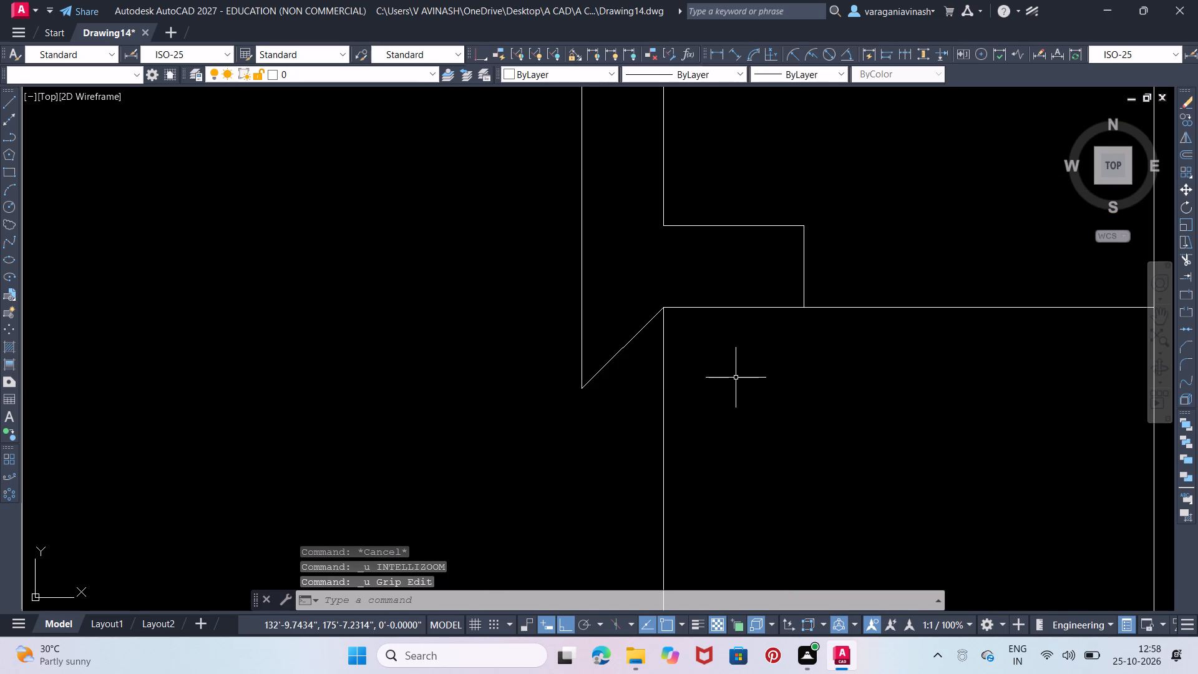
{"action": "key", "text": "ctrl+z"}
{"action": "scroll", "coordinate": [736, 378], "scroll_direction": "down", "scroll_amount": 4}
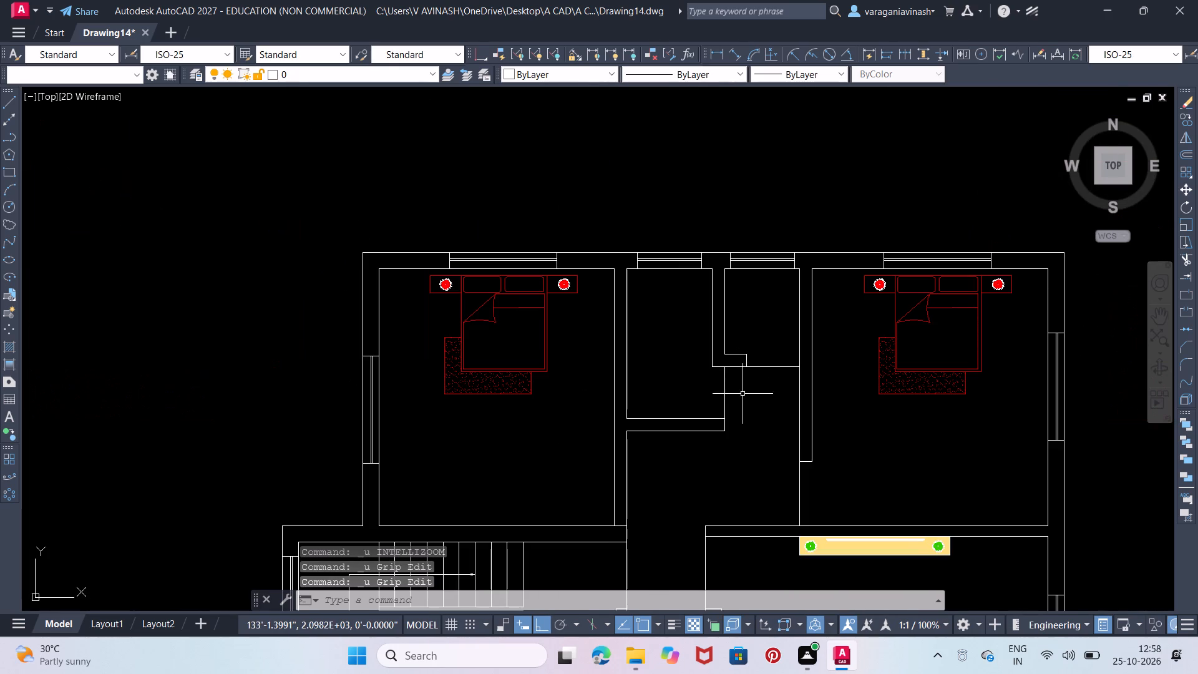
Draw lines marking a 3' door opening in the northwest bedroom's east wall, measured north from its south corner.
{"action": "middle_click_drag", "start_coordinate": [739, 387], "coordinate": [756, 306]}
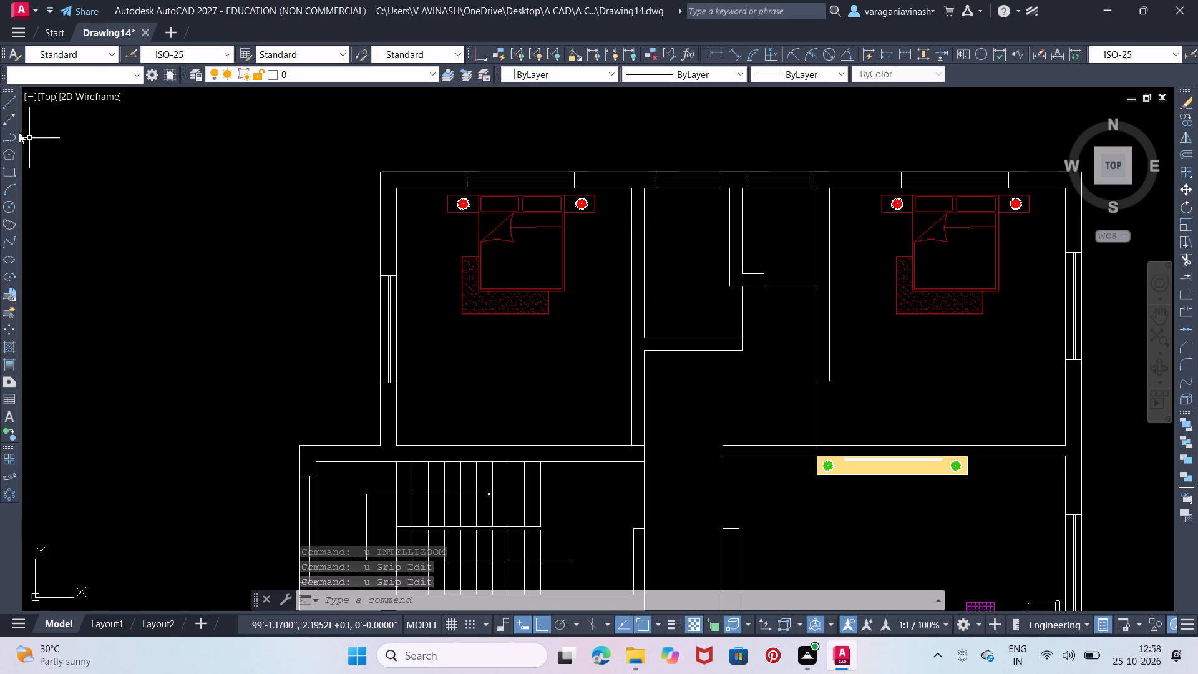
{"action": "left_click", "coordinate": [7, 104]}
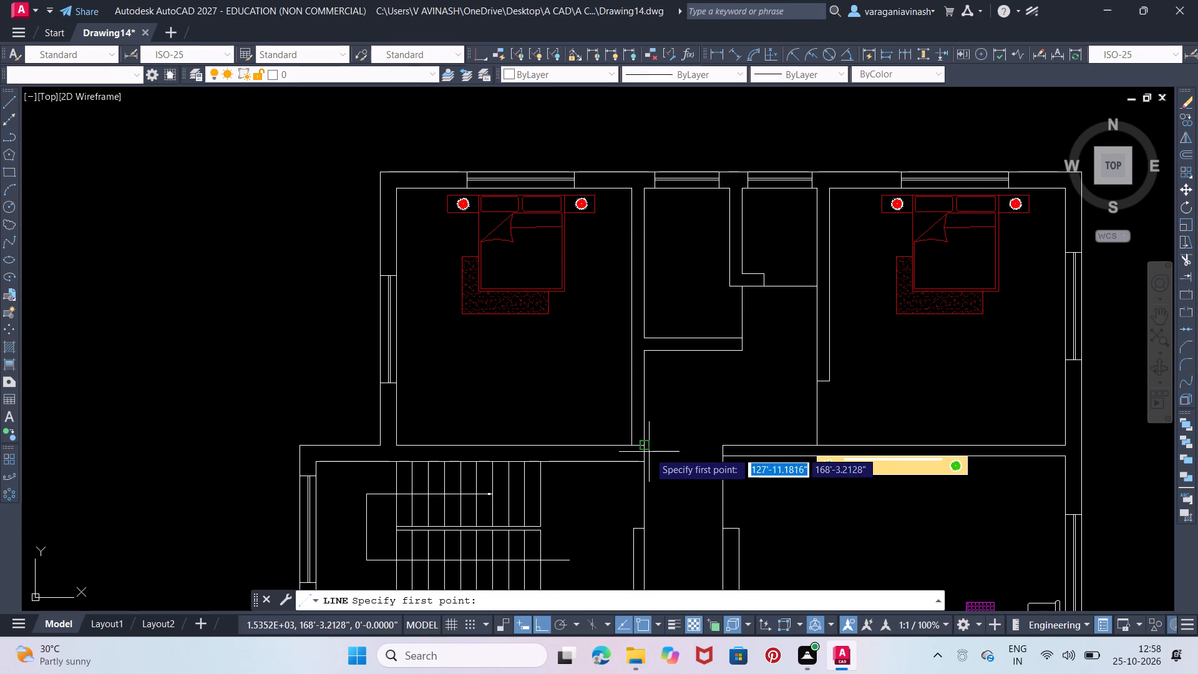
{"action": "left_click", "coordinate": [648, 449]}
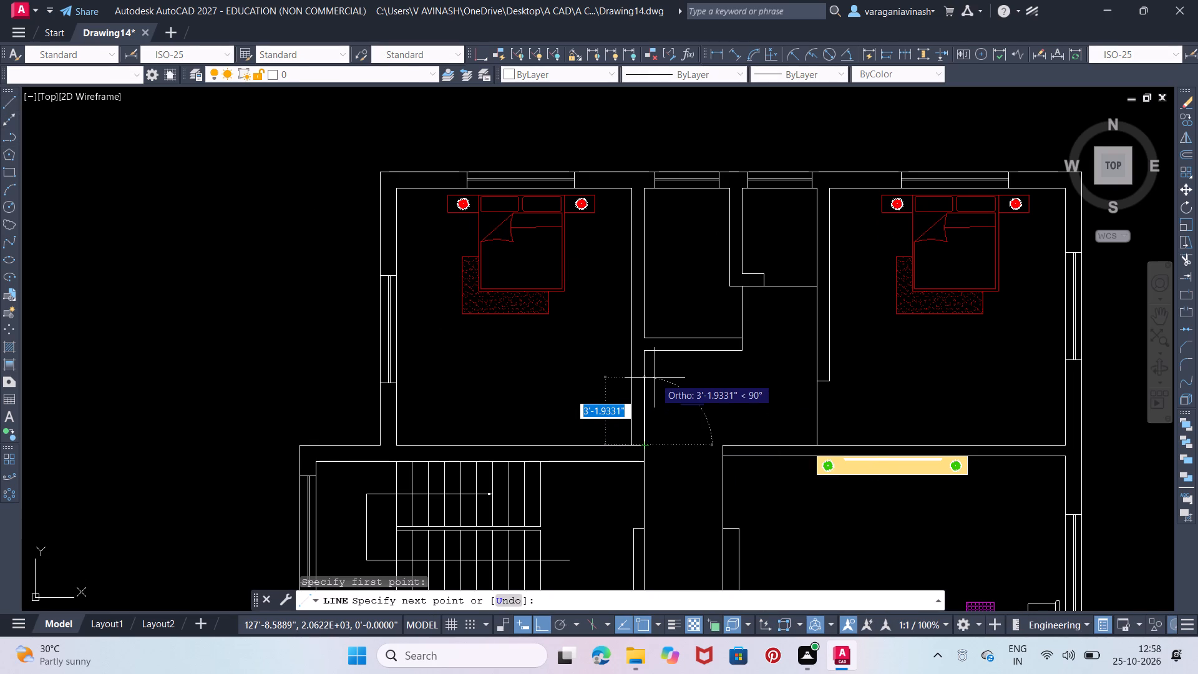
{"action": "type", "text": "3'"}
{"action": "key", "text": "Return"}
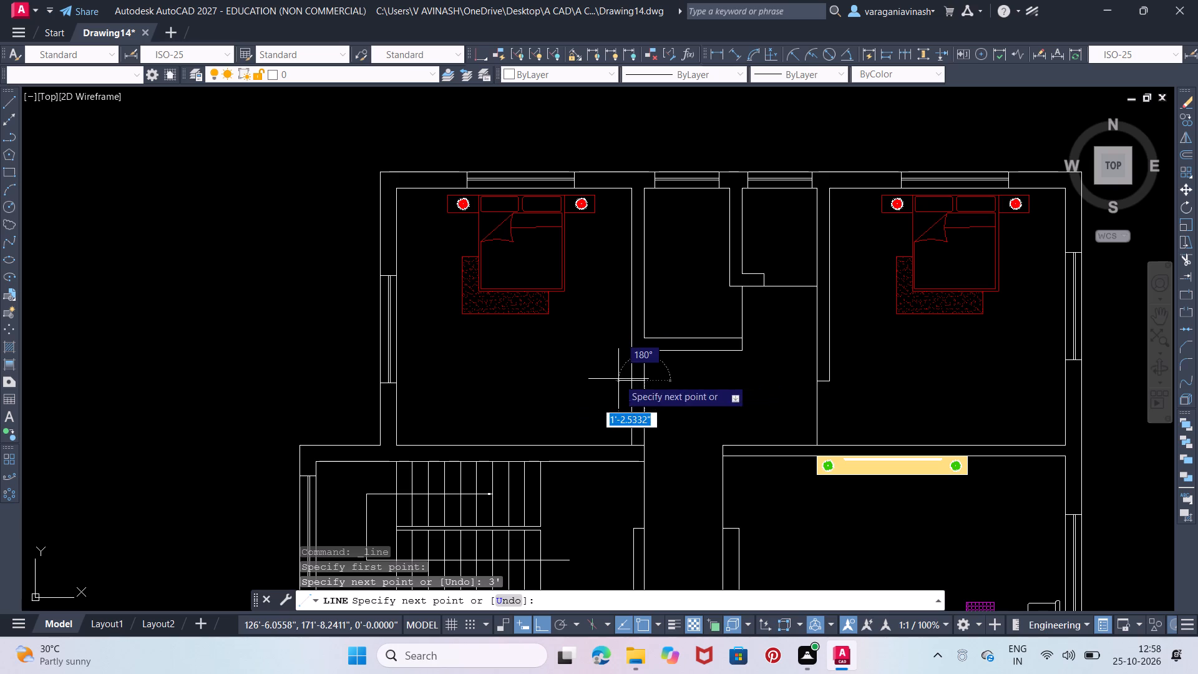
{"action": "left_click", "coordinate": [630, 378]}
{"action": "key", "text": "Escape"}
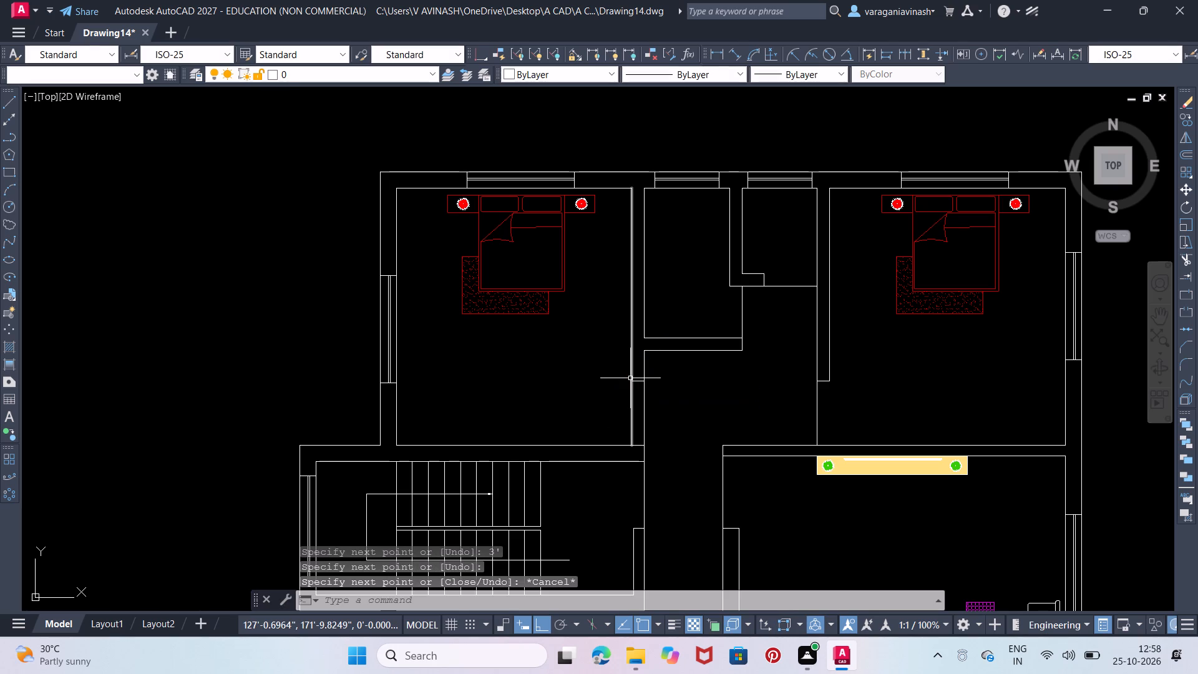
Trim the bedroom-side wall line across the 3' door opening in the northwest bedroom's east wall.
{"action": "key", "text": "t"}
{"action": "key", "text": "r"}
{"action": "left_click", "coordinate": [675, 422]}
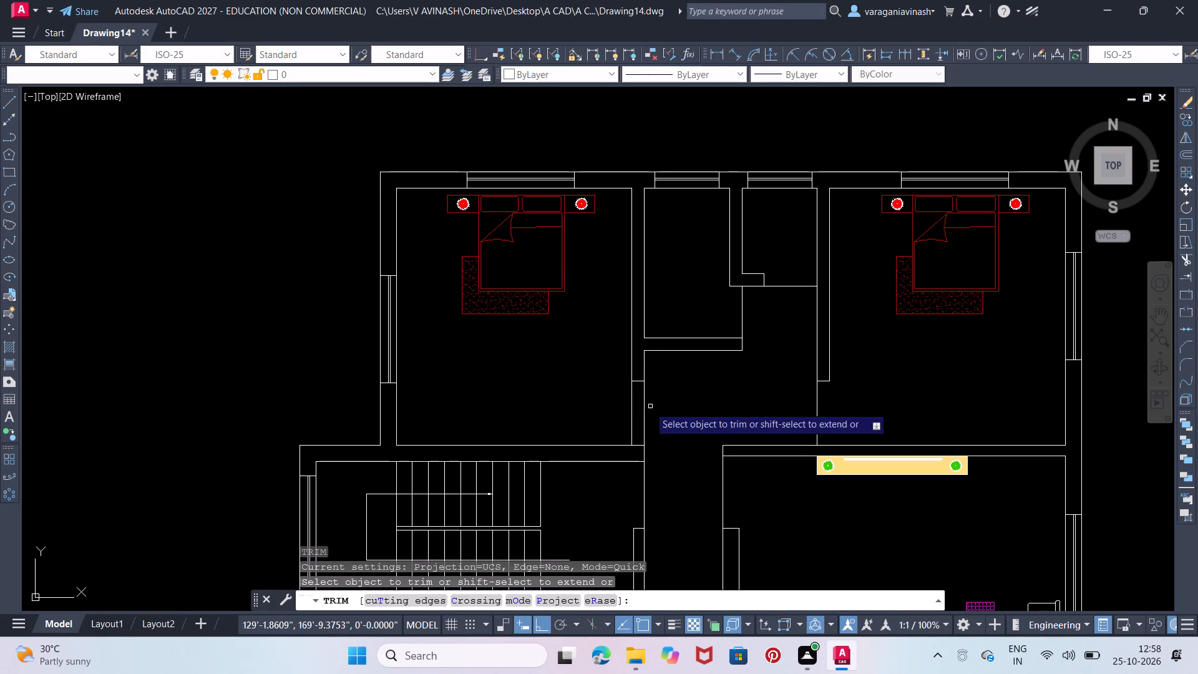
{"action": "left_click", "coordinate": [637, 399]}
{"action": "left_click", "coordinate": [597, 399]}
Draw a horizontal line across the passage from the staircase room's southeast outer corner to the living room's west wall.
{"action": "scroll", "coordinate": [597, 399], "scroll_direction": "down", "scroll_amount": 1}
{"action": "middle_click_drag", "start_coordinate": [686, 426], "coordinate": [673, 379]}
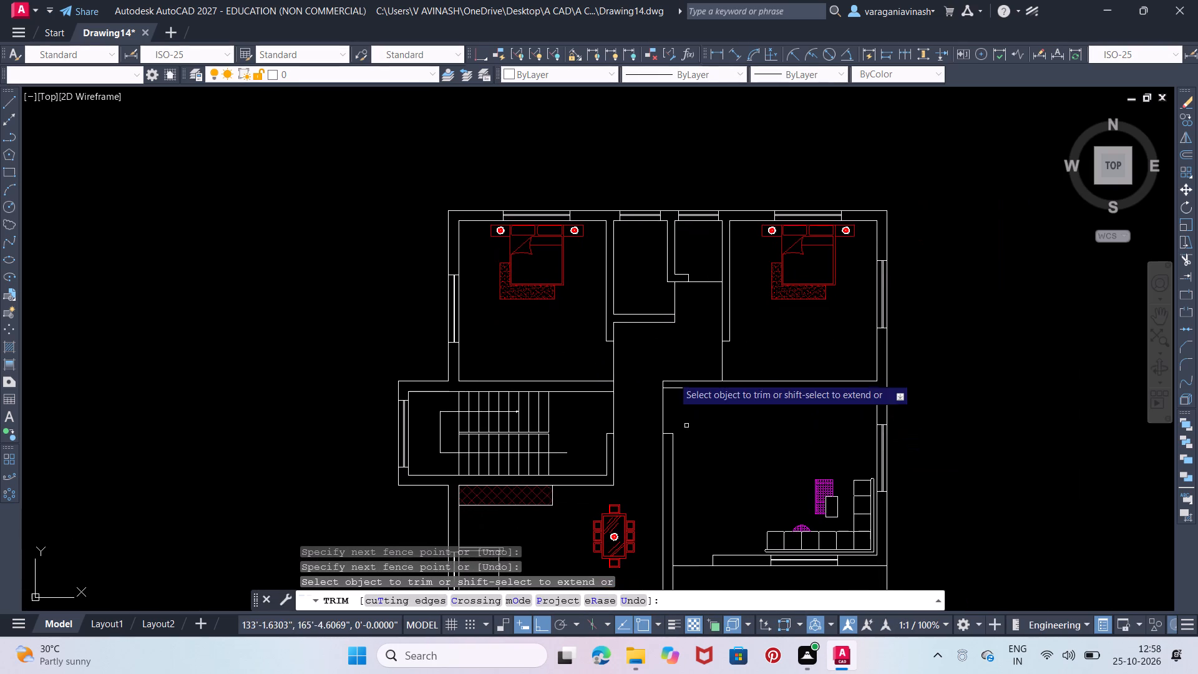
{"action": "scroll", "coordinate": [689, 429], "scroll_direction": "down", "scroll_amount": 1}
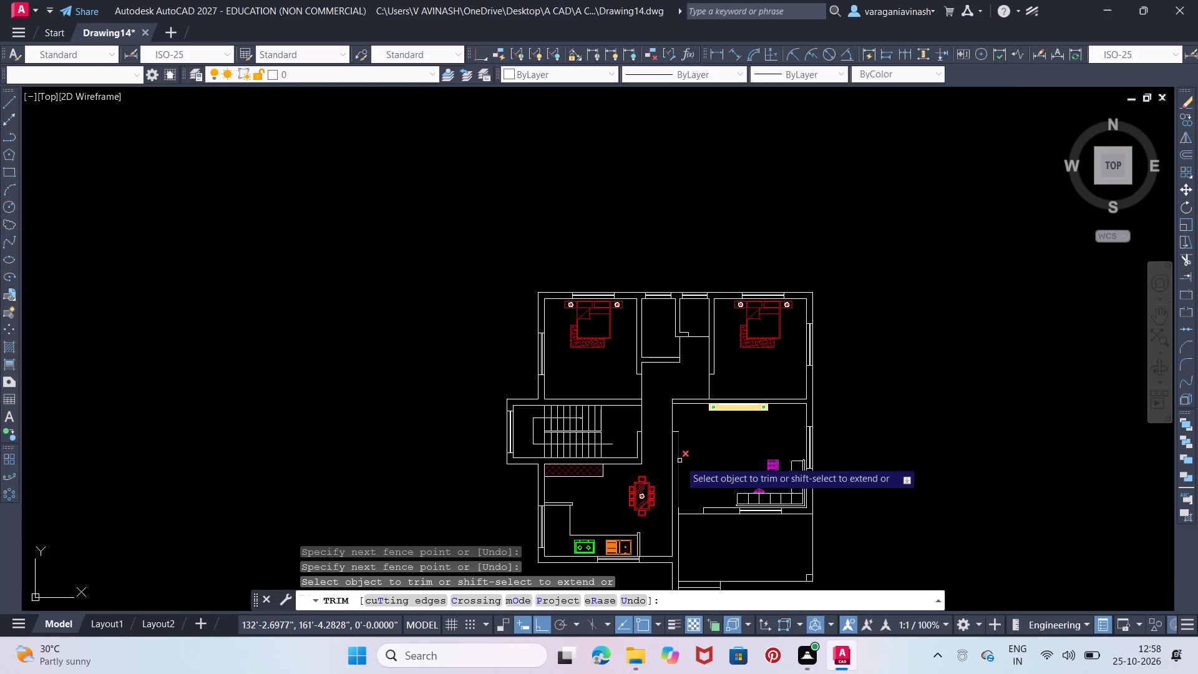
{"action": "scroll", "coordinate": [679, 461], "scroll_direction": "up", "scroll_amount": 2}
{"action": "left_click", "coordinate": [16, 100]}
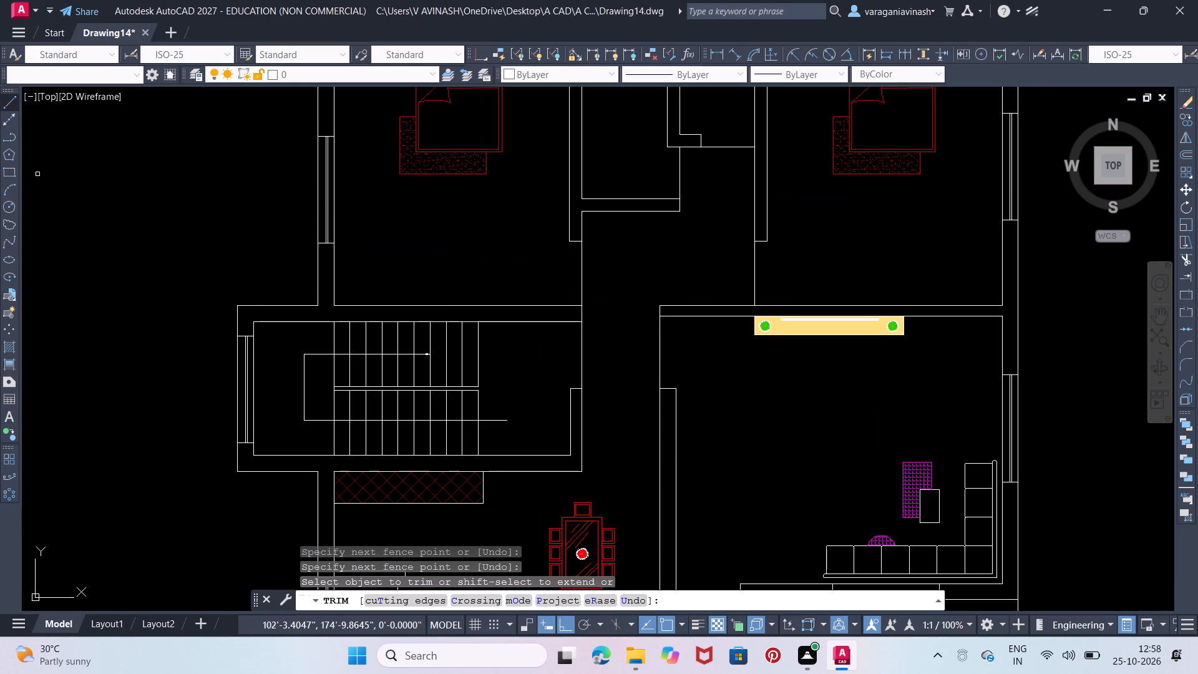
{"action": "left_click", "coordinate": [583, 473]}
{"action": "left_click", "coordinate": [665, 476]}
{"action": "key", "text": "Escape"}
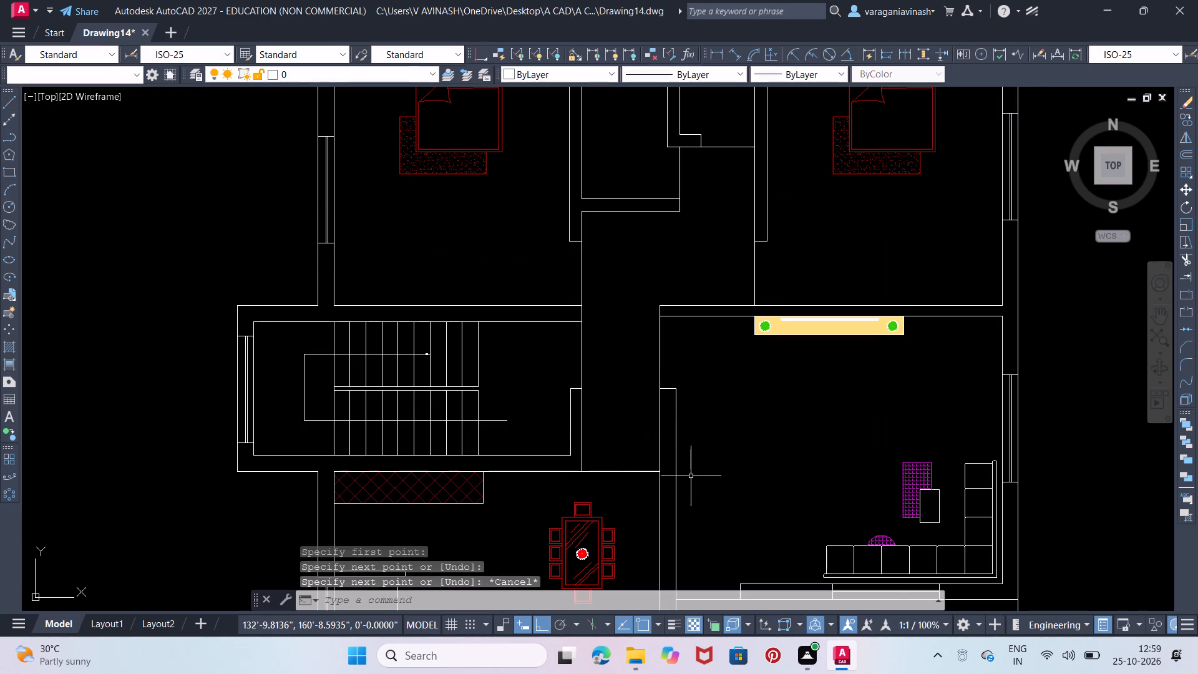
Draw a rectangular outline about 3' by 1'-2" with lines in the passage, just below the larger small room's south wall.
{"action": "scroll", "coordinate": [696, 476], "scroll_direction": "down", "scroll_amount": 1}
{"action": "middle_click_drag", "start_coordinate": [616, 487], "coordinate": [587, 489]}
{"action": "middle_click_drag", "start_coordinate": [659, 484], "coordinate": [557, 462]}
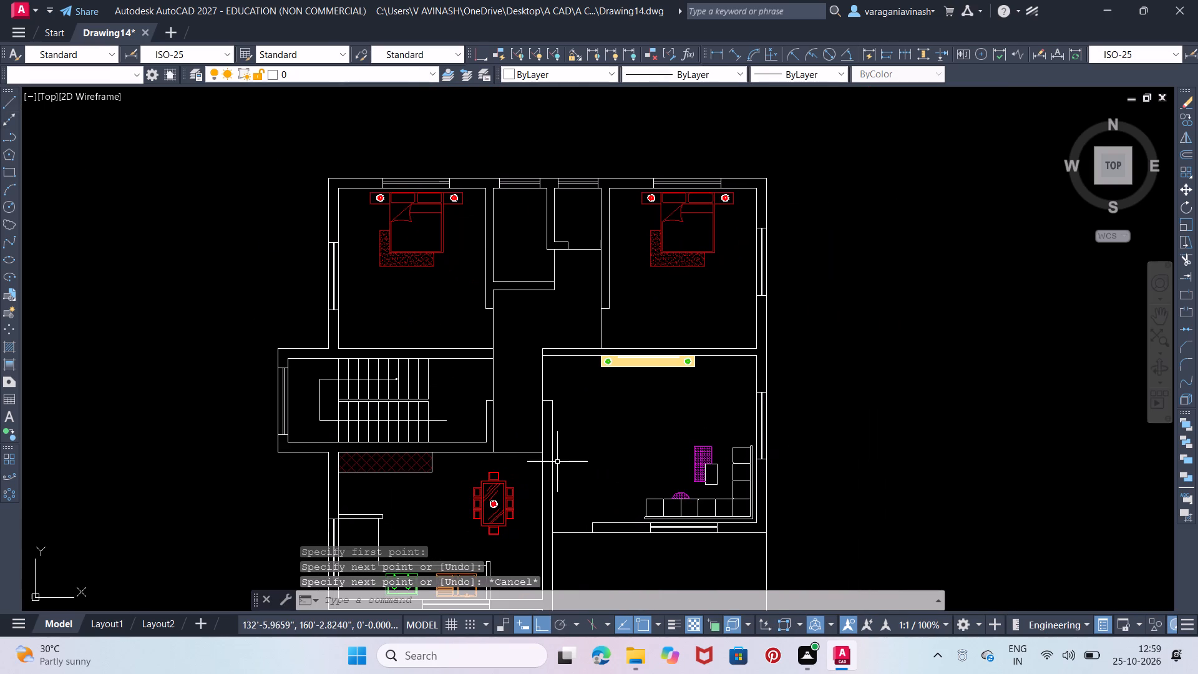
{"action": "scroll", "coordinate": [678, 456], "scroll_direction": "down", "scroll_amount": 1}
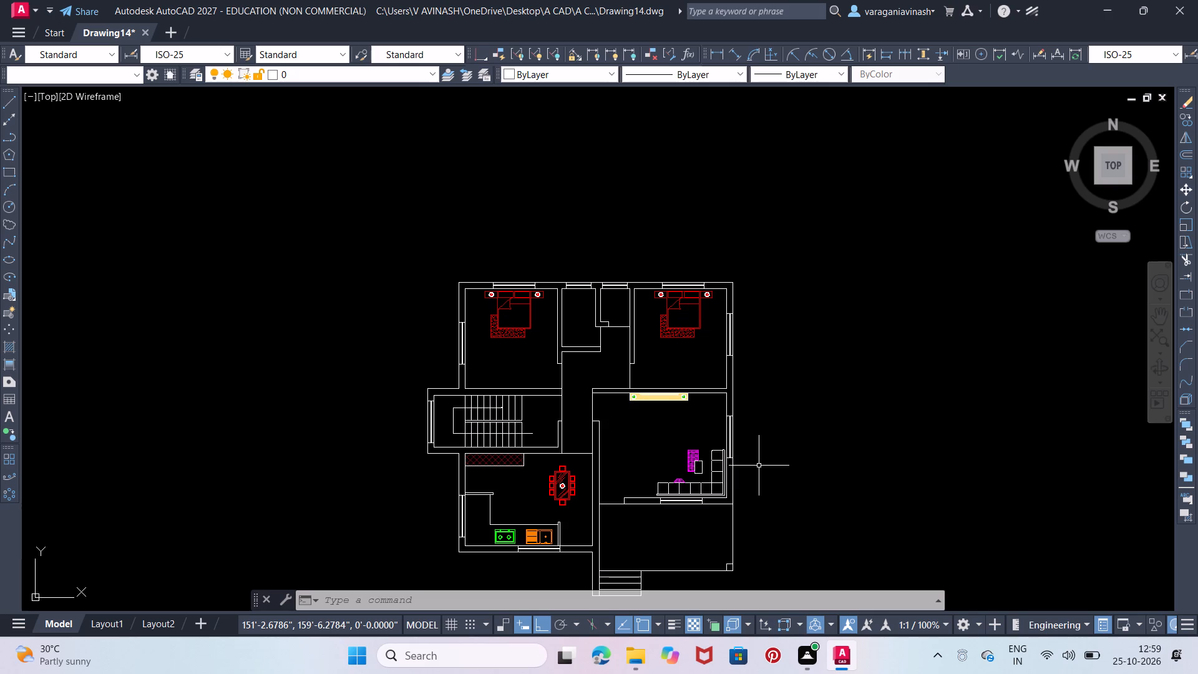
{"action": "scroll", "coordinate": [606, 356], "scroll_direction": "up", "scroll_amount": 3}
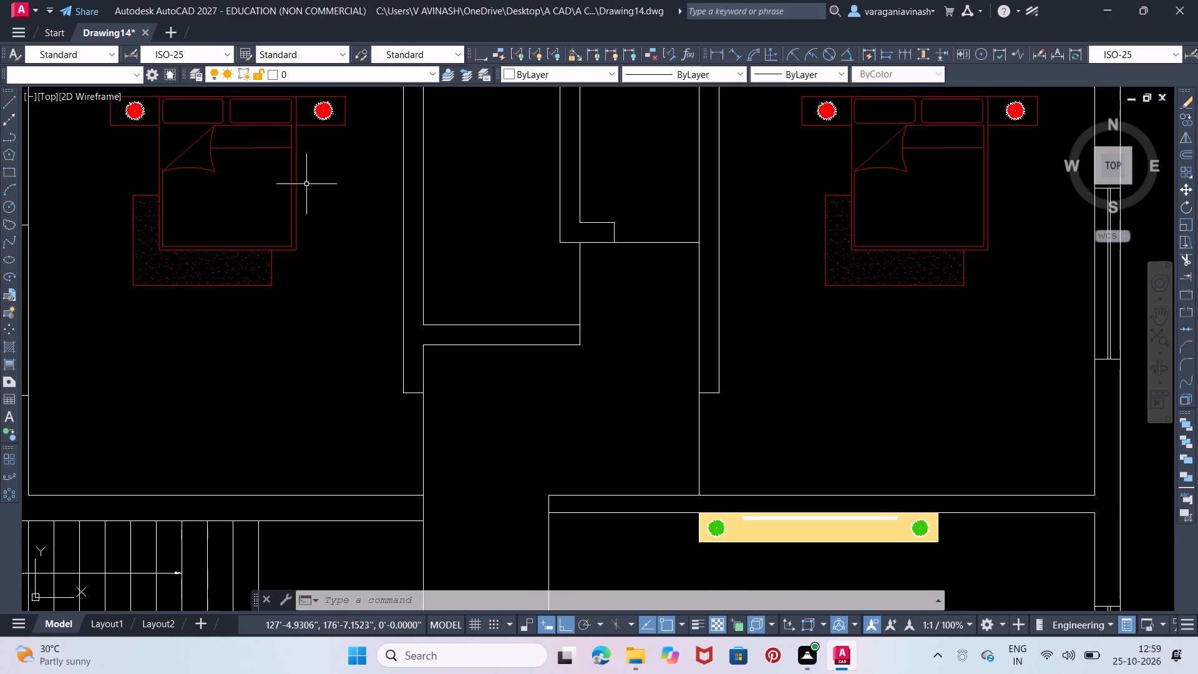
{"action": "scroll", "coordinate": [500, 343], "scroll_direction": "up", "scroll_amount": 1}
{"action": "left_click", "coordinate": [7, 99]}
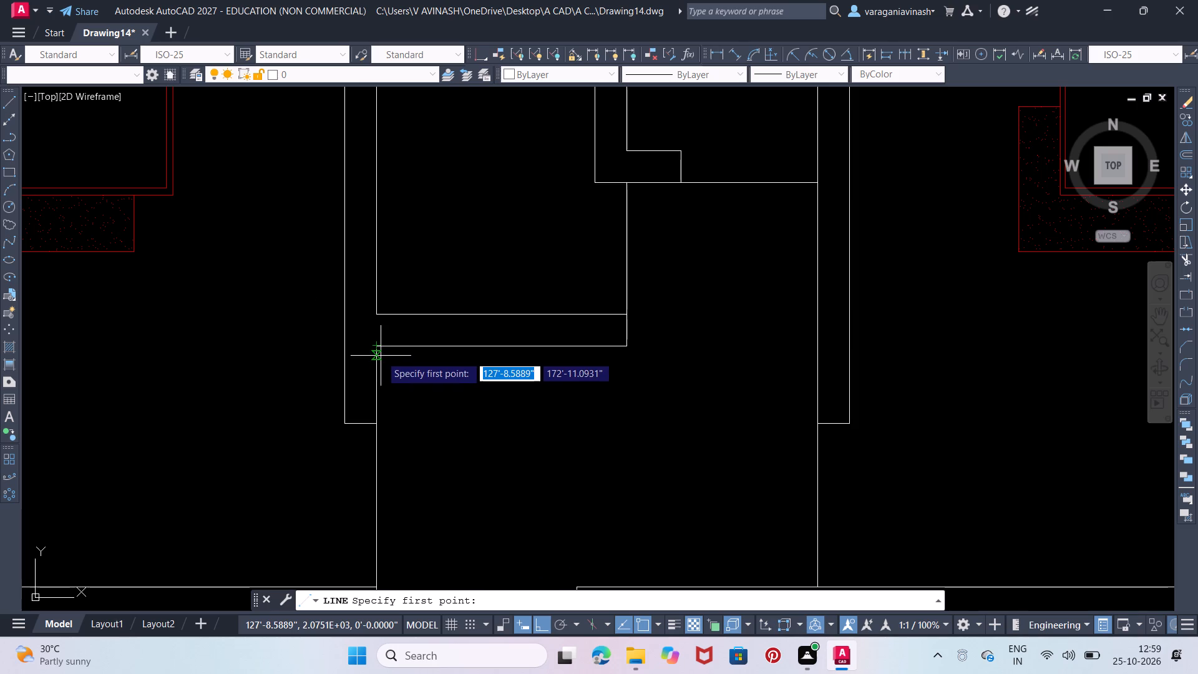
{"action": "scroll", "coordinate": [383, 354], "scroll_direction": "up", "scroll_amount": 1}
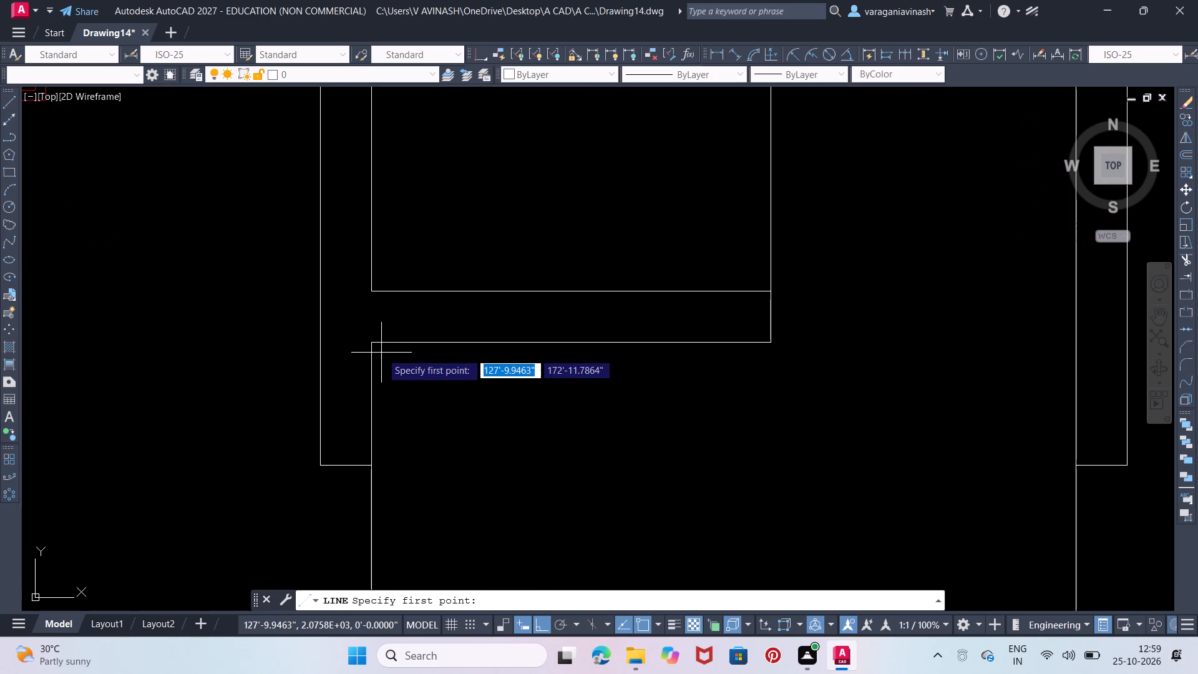
{"action": "left_click", "coordinate": [380, 351]}
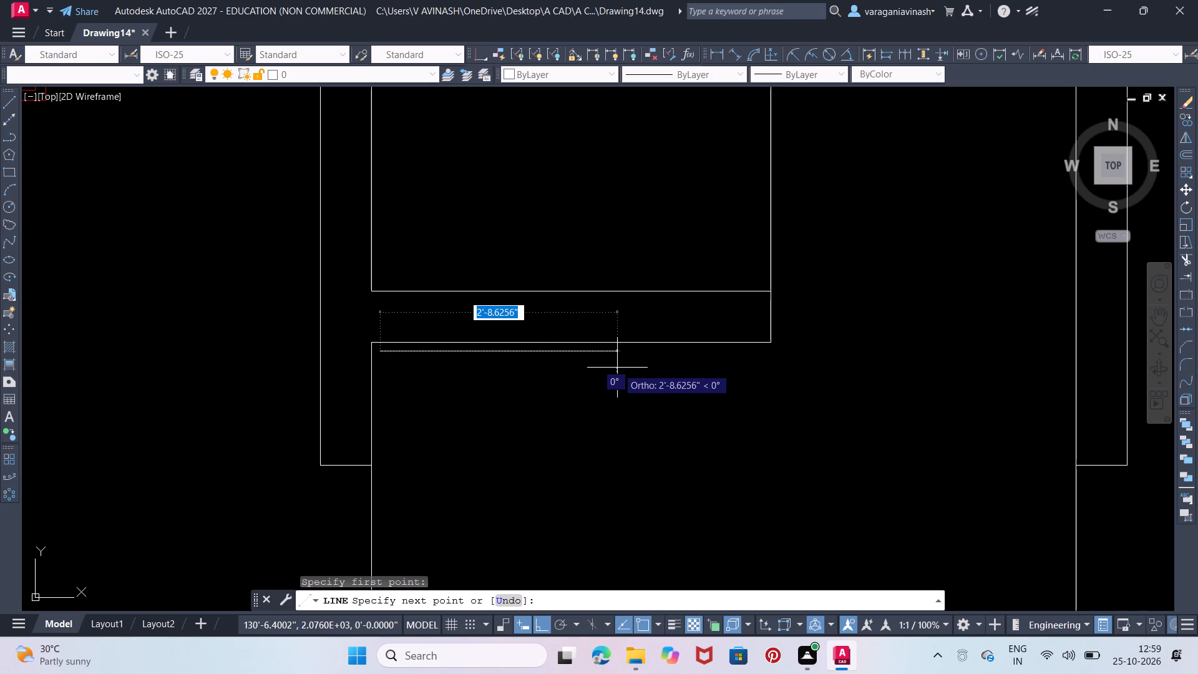
{"action": "left_click", "coordinate": [645, 358]}
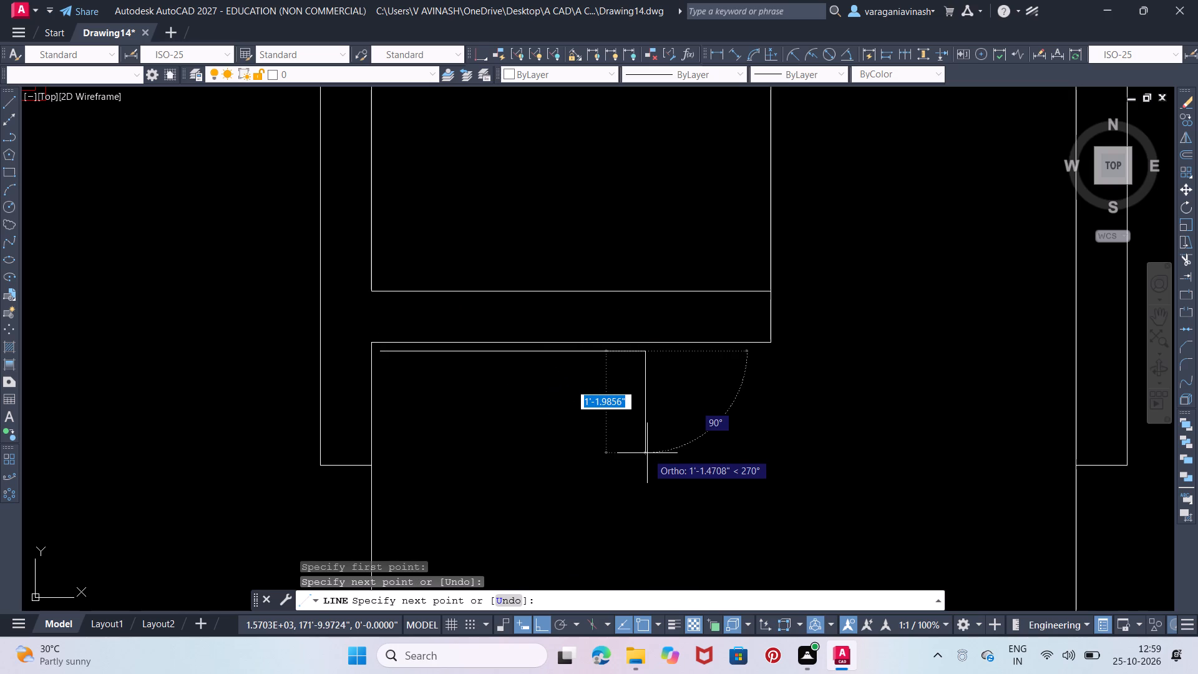
{"action": "left_click", "coordinate": [648, 453]}
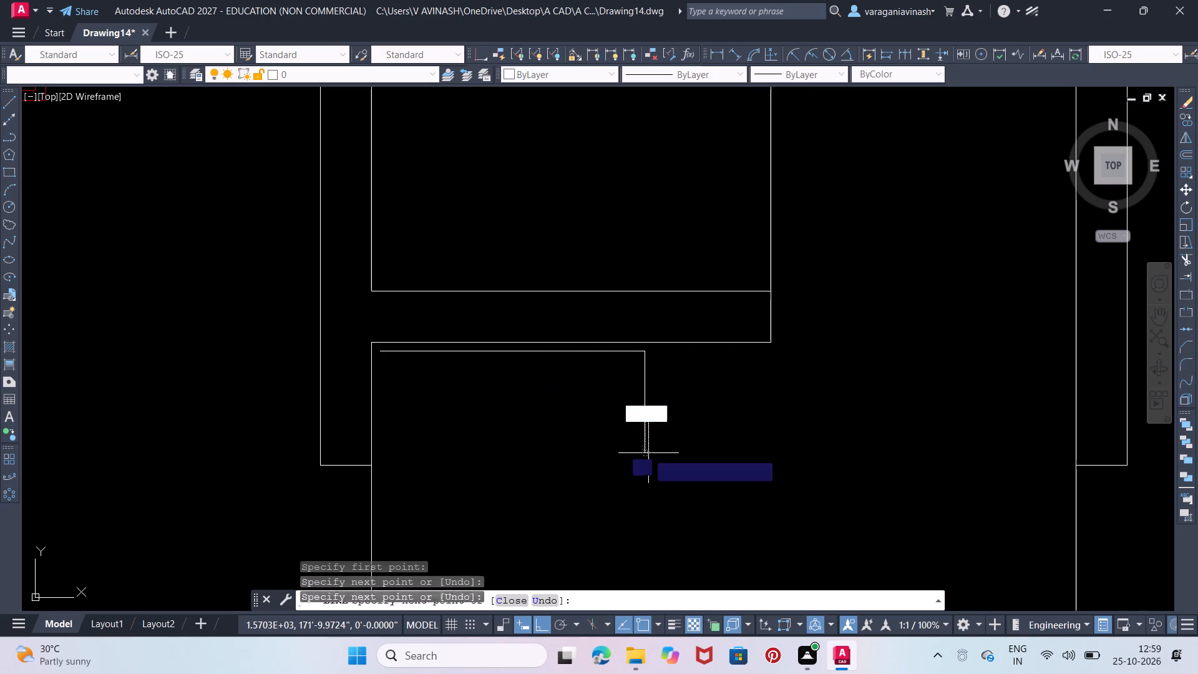
{"action": "left_click", "coordinate": [387, 391]}
{"action": "left_click", "coordinate": [380, 356]}
{"action": "right_click", "coordinate": [380, 356]}
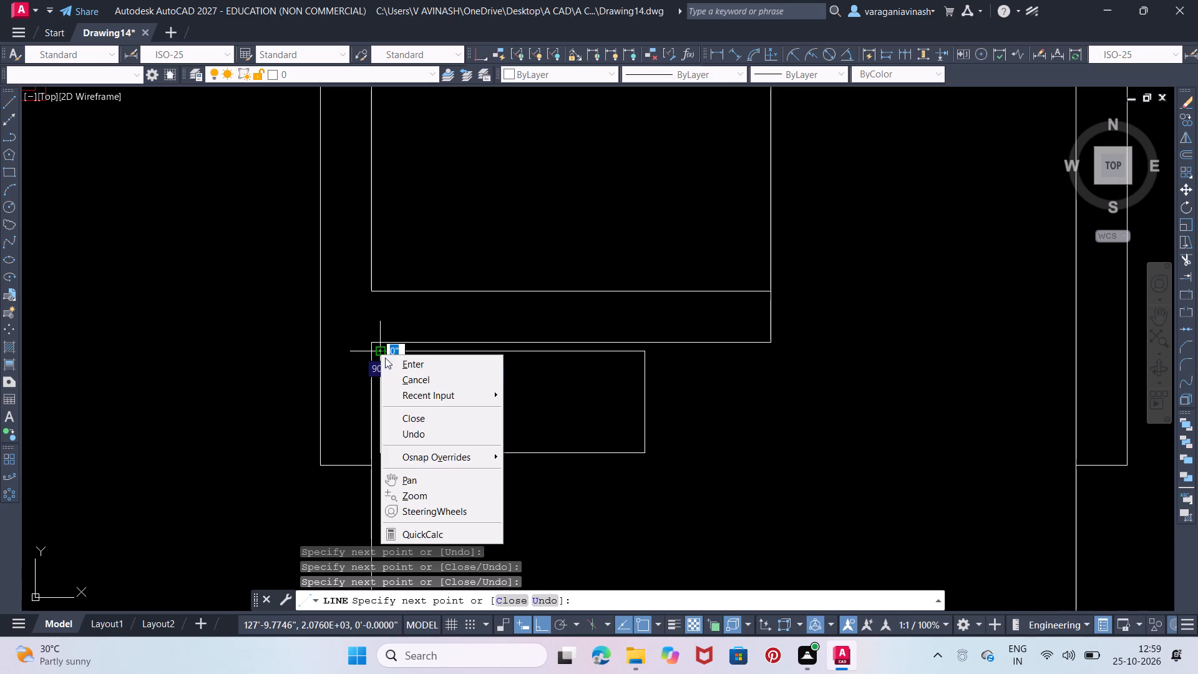
{"action": "left_click", "coordinate": [387, 361]}
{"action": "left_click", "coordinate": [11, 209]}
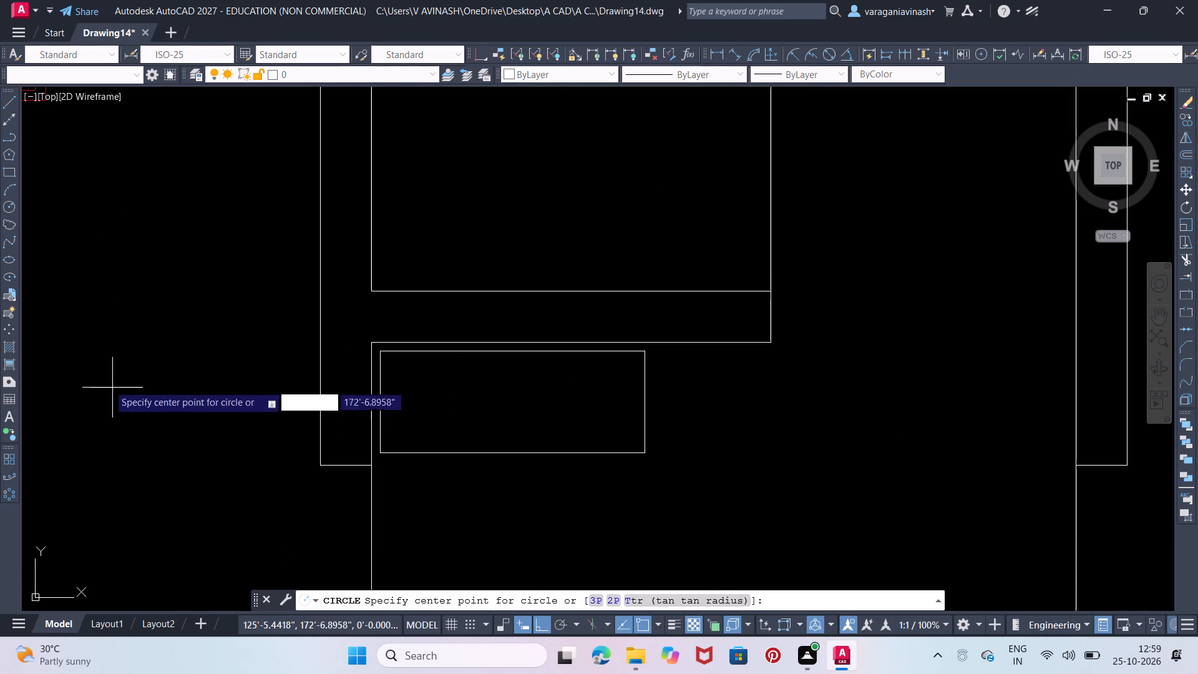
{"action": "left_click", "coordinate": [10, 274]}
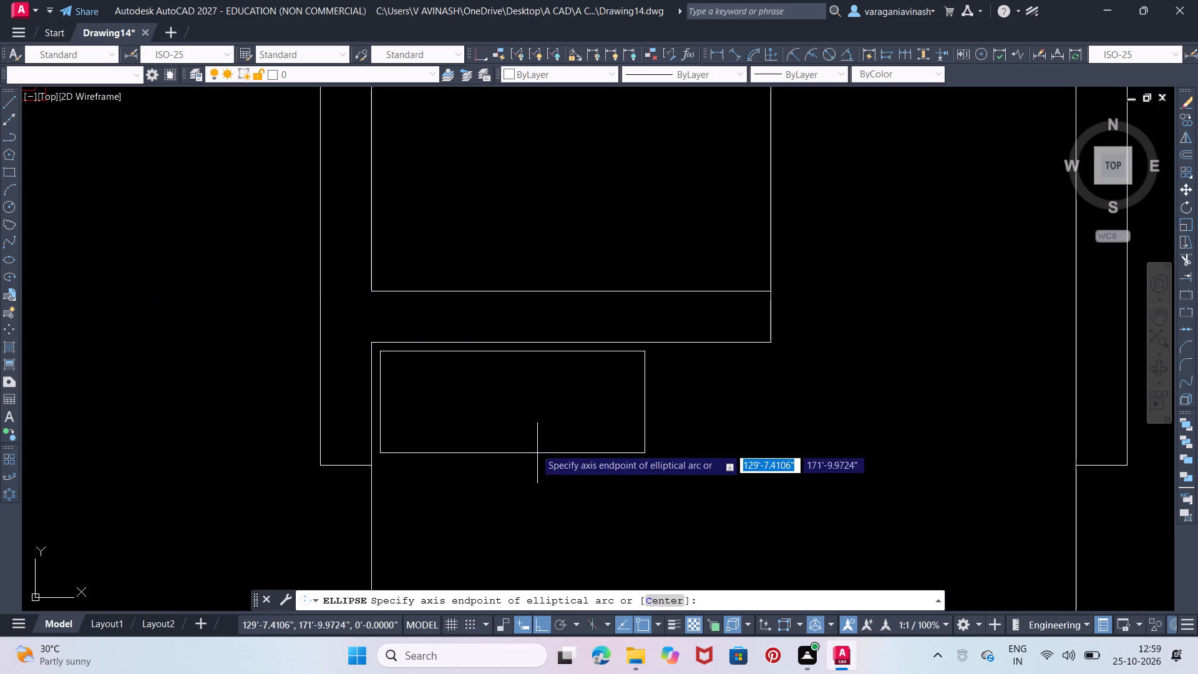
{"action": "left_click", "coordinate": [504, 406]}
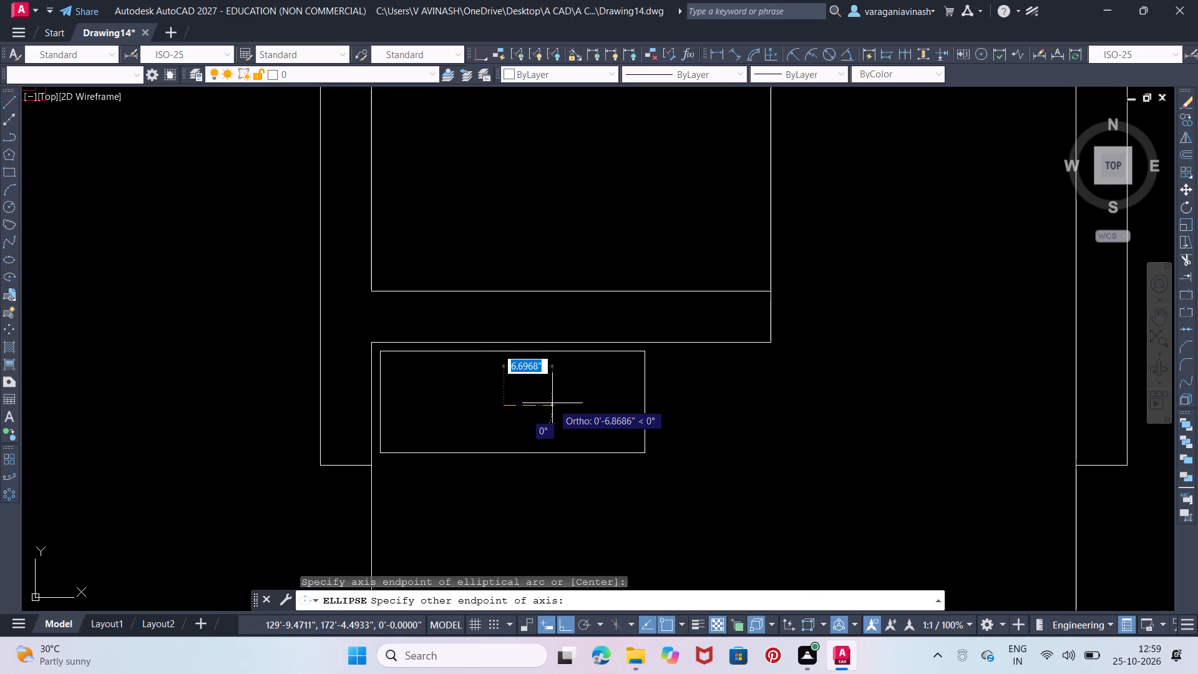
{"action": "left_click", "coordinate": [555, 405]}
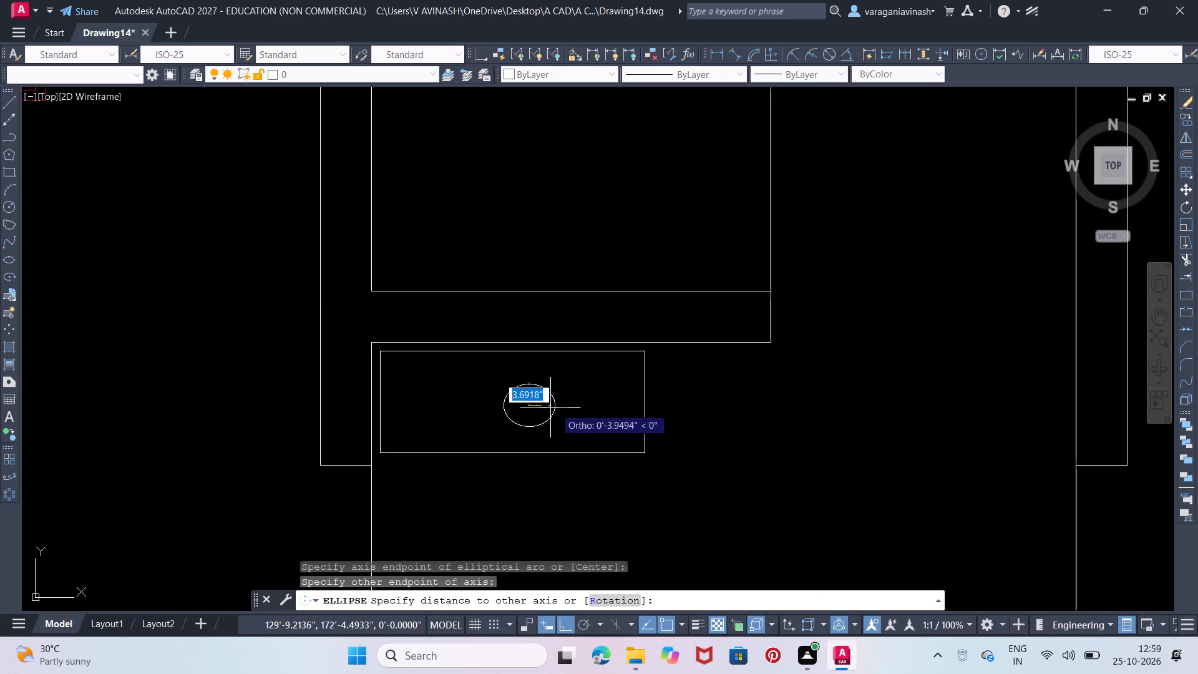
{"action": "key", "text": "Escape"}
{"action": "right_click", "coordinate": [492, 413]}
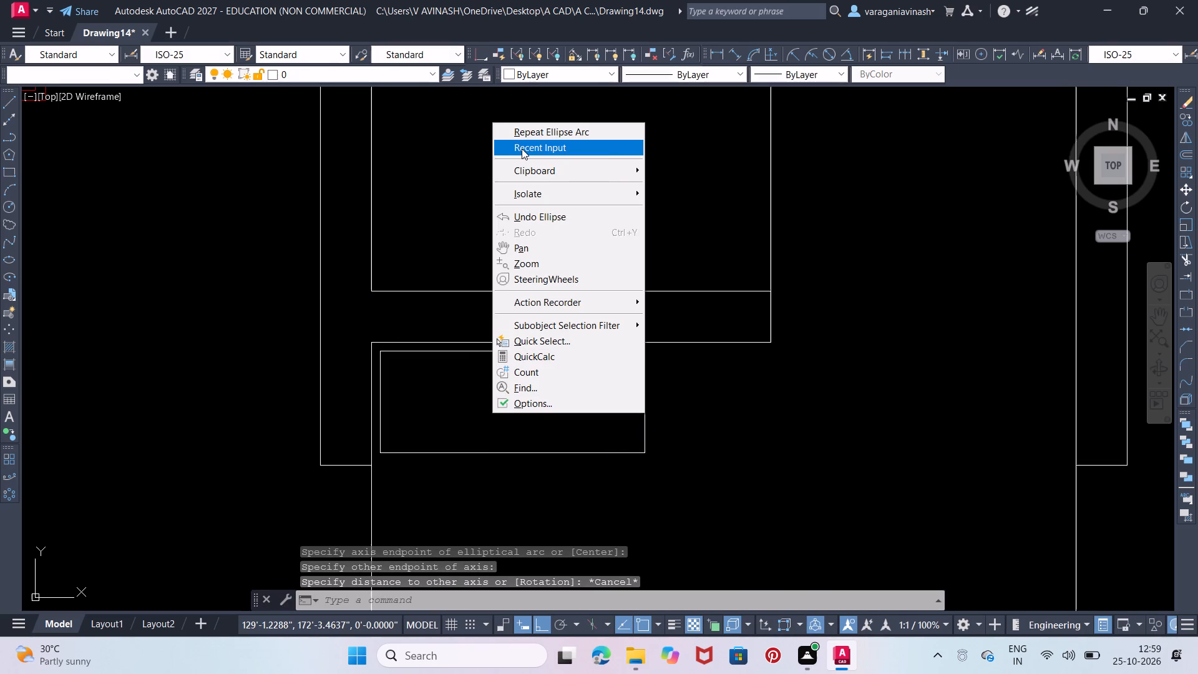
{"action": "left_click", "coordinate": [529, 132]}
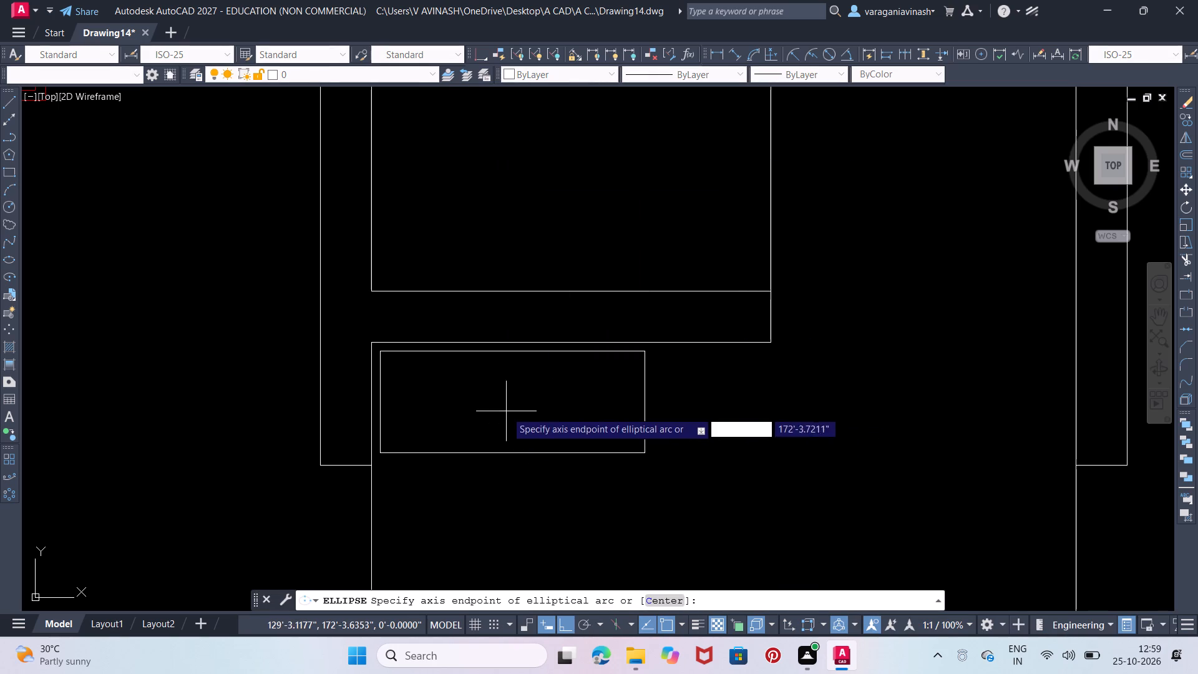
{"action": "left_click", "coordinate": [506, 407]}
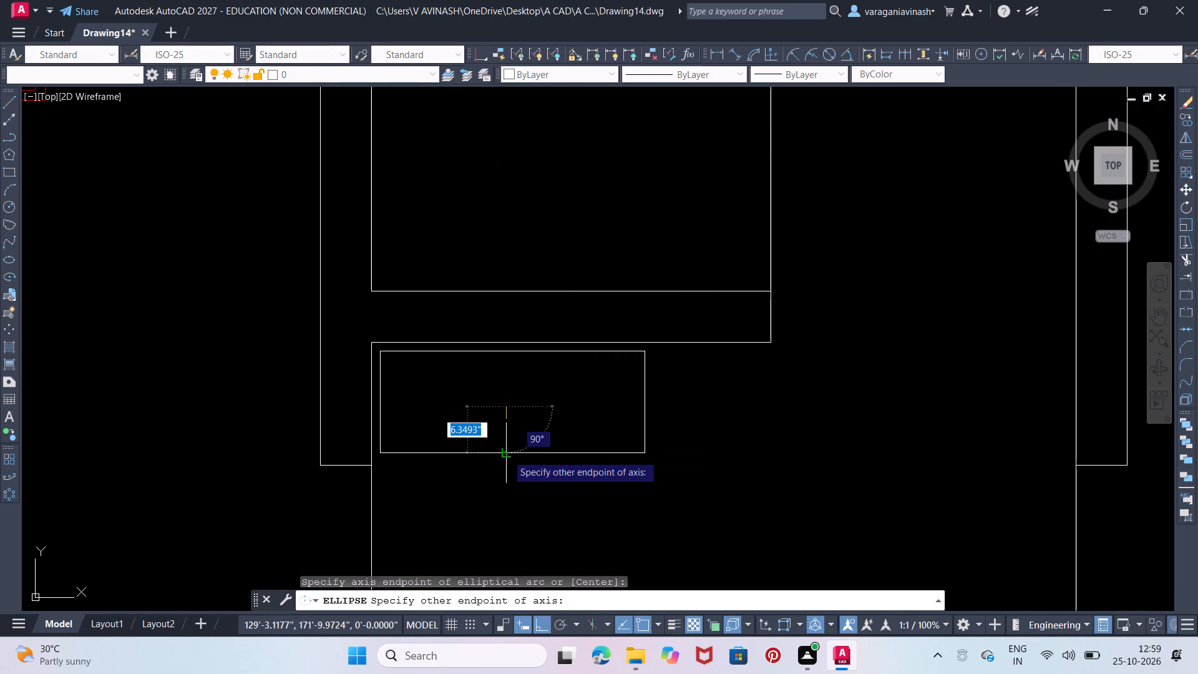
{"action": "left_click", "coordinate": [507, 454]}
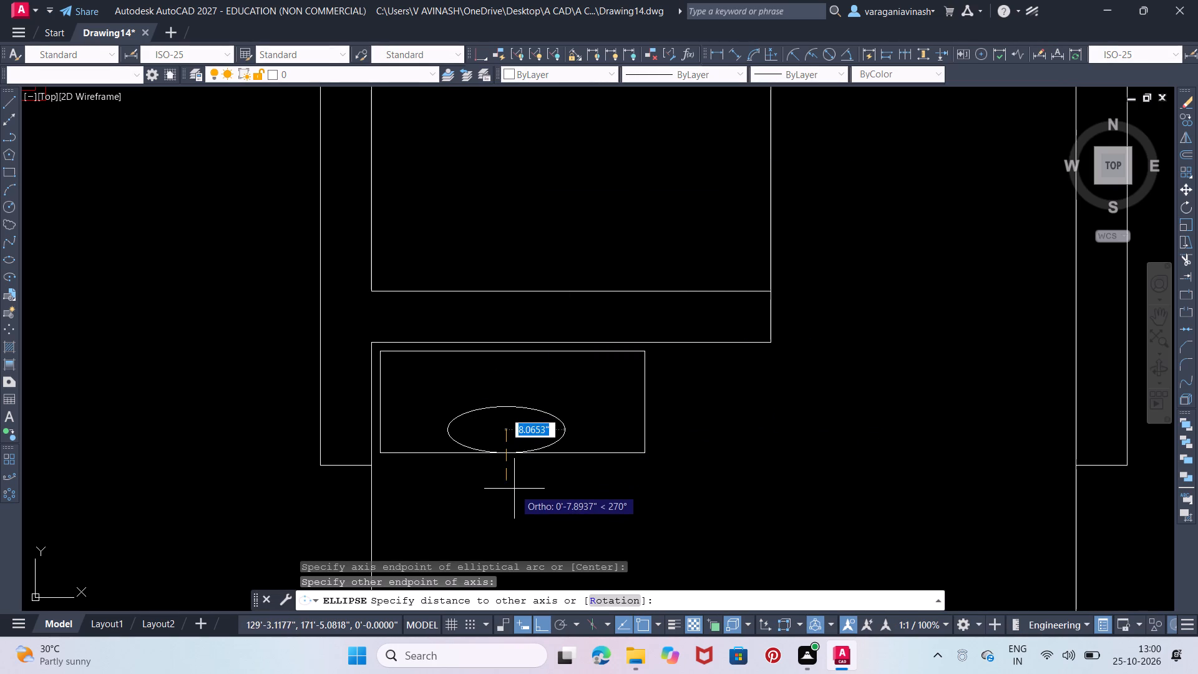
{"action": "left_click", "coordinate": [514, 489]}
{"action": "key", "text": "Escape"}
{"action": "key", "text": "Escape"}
Draw a full ellipse with the Ellipse Arc command across the fixture rectangle's lower edge, radii about 10.9" and 4.8".
{"action": "right_click", "coordinate": [499, 393]}
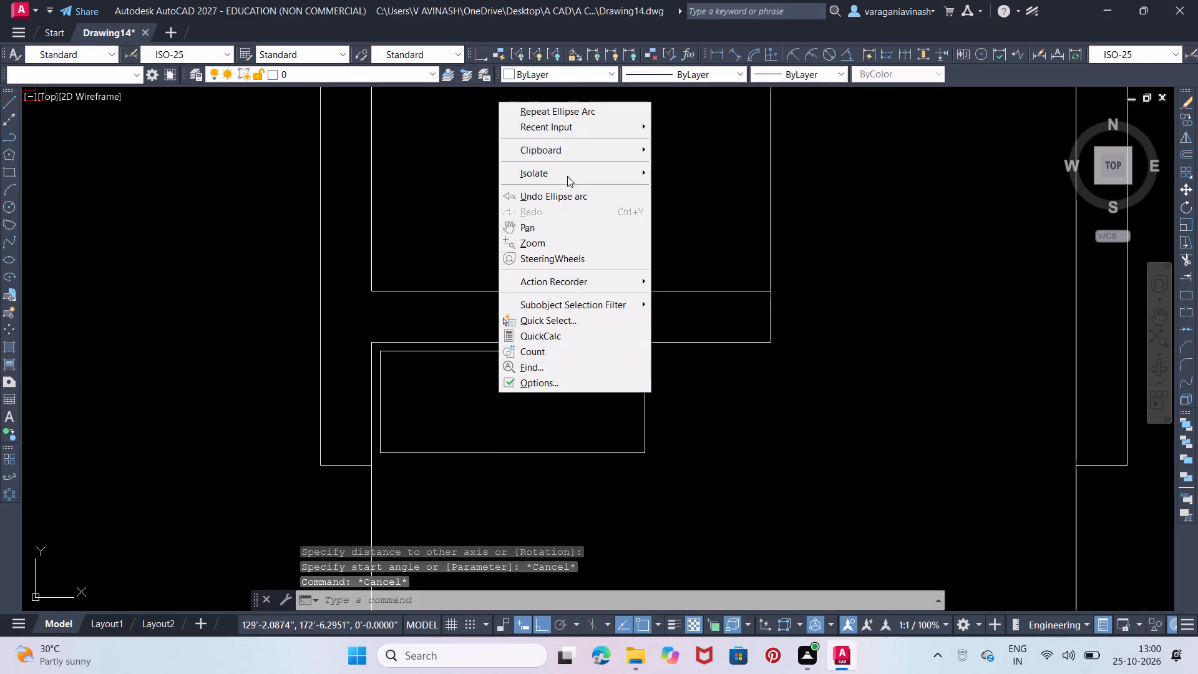
{"action": "left_click", "coordinate": [567, 107]}
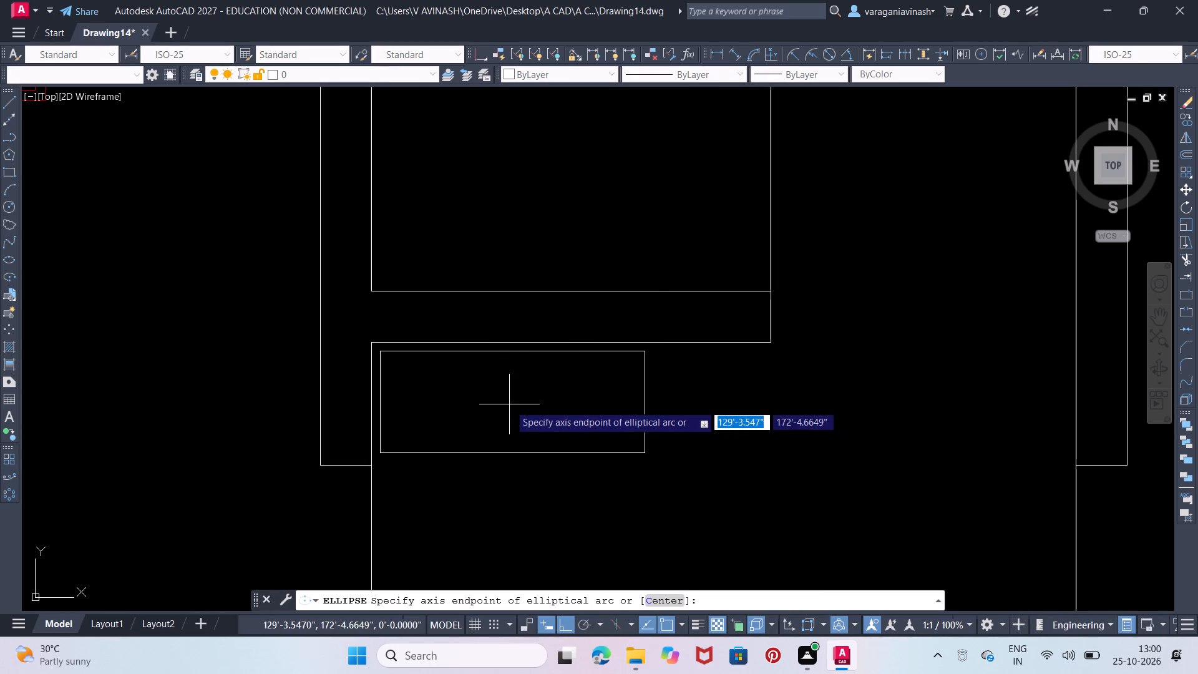
{"action": "left_click", "coordinate": [508, 411]}
{"action": "left_click", "coordinate": [514, 482]}
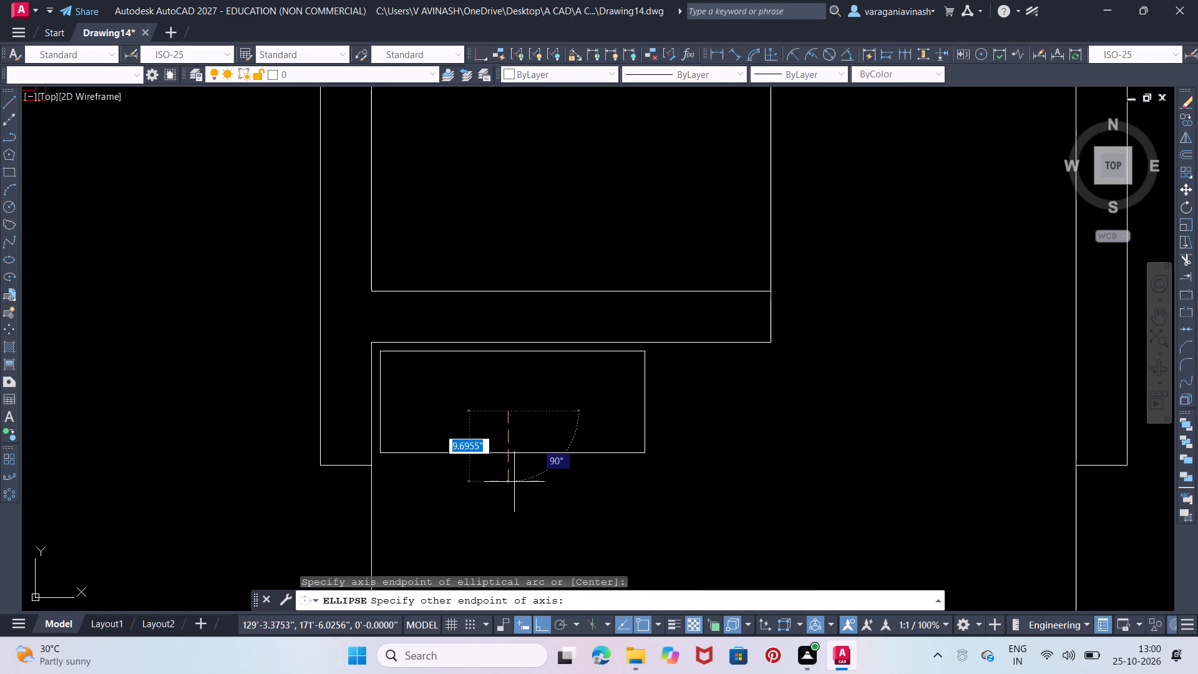
{"action": "left_click", "coordinate": [496, 526]}
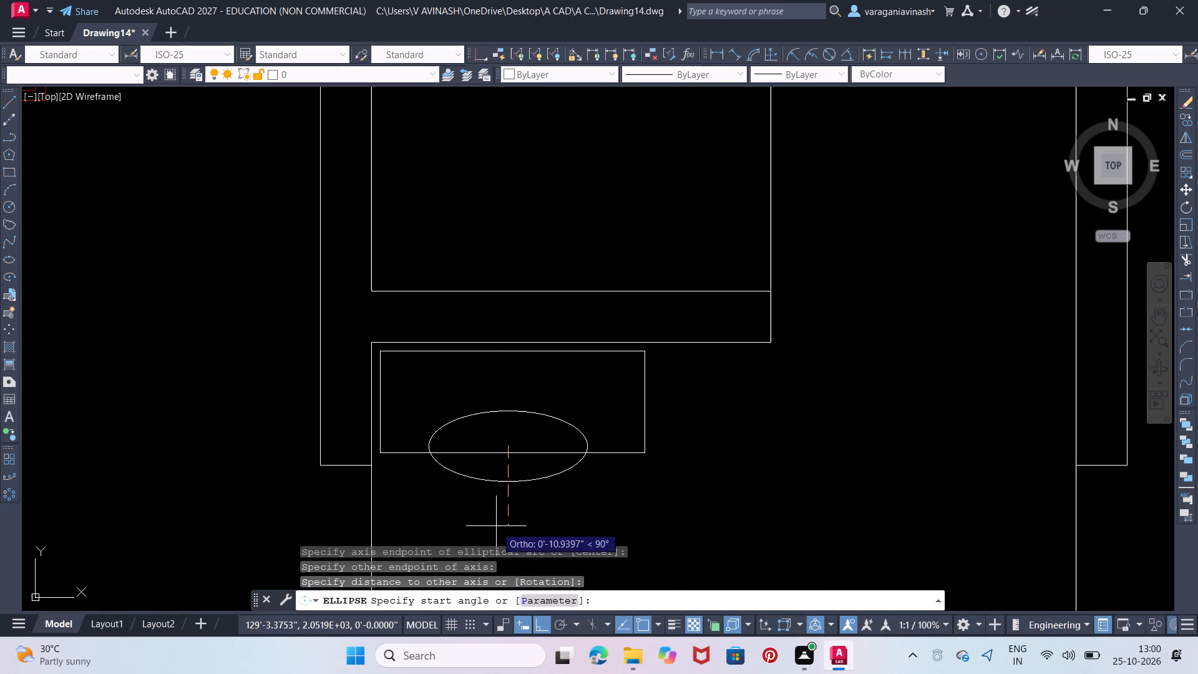
{"action": "left_click", "coordinate": [494, 501]}
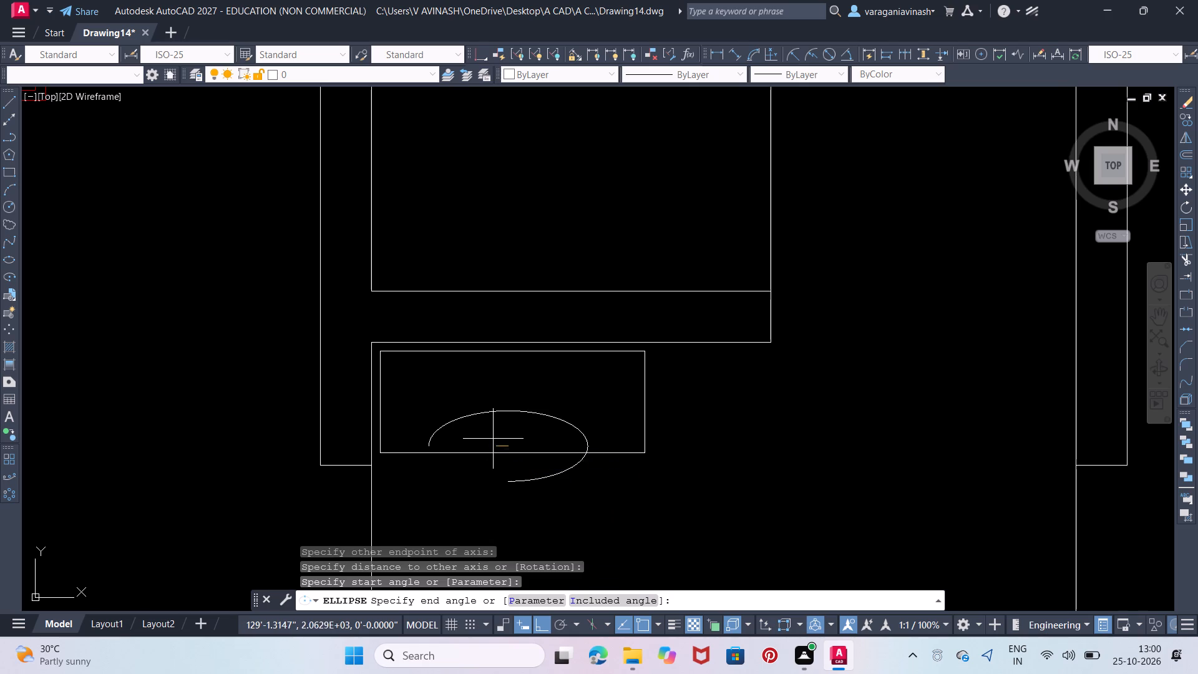
{"action": "left_click", "coordinate": [502, 494]}
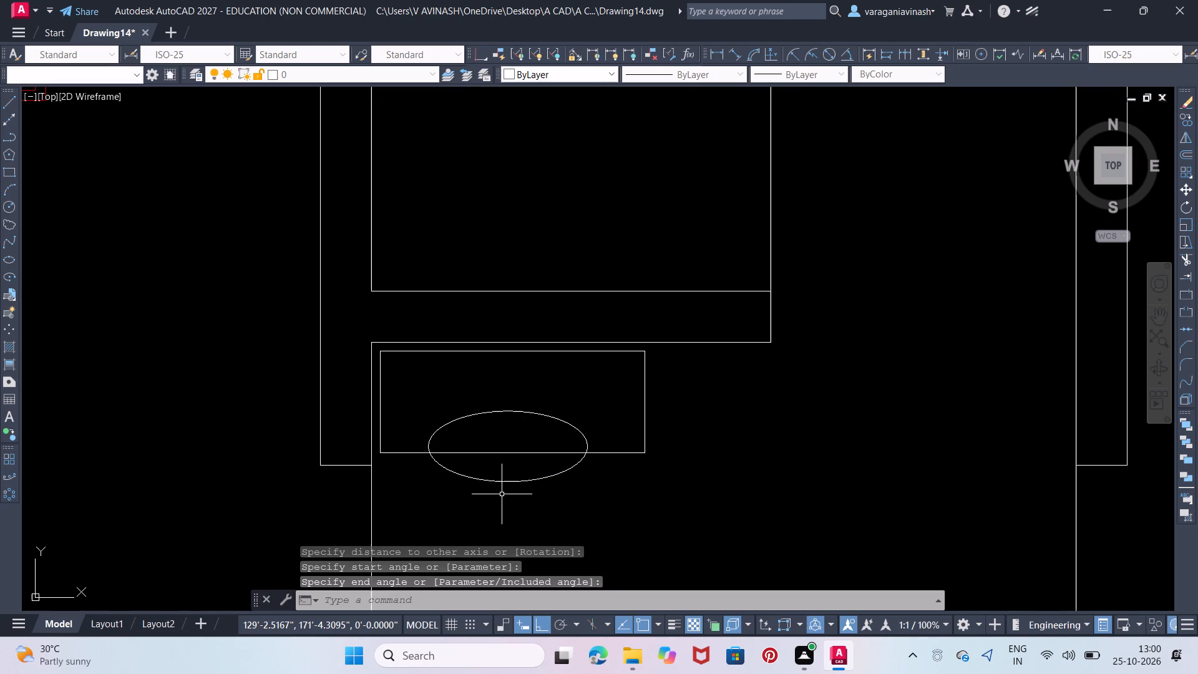
Move the ellipse up so it sits centred inside the fixture rectangle.
{"action": "left_click", "coordinate": [500, 412]}
{"action": "right_click_drag", "start_coordinate": [501, 412], "coordinate": [497, 384]}
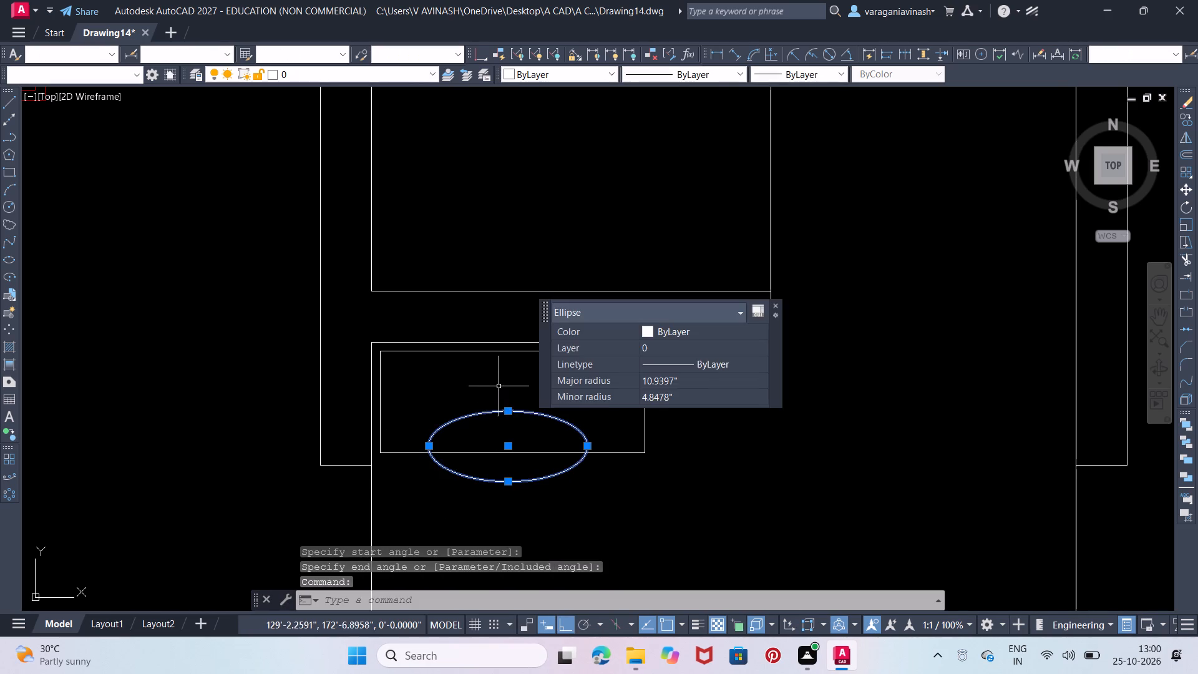
{"action": "right_click_drag", "start_coordinate": [497, 384], "coordinate": [503, 372]}
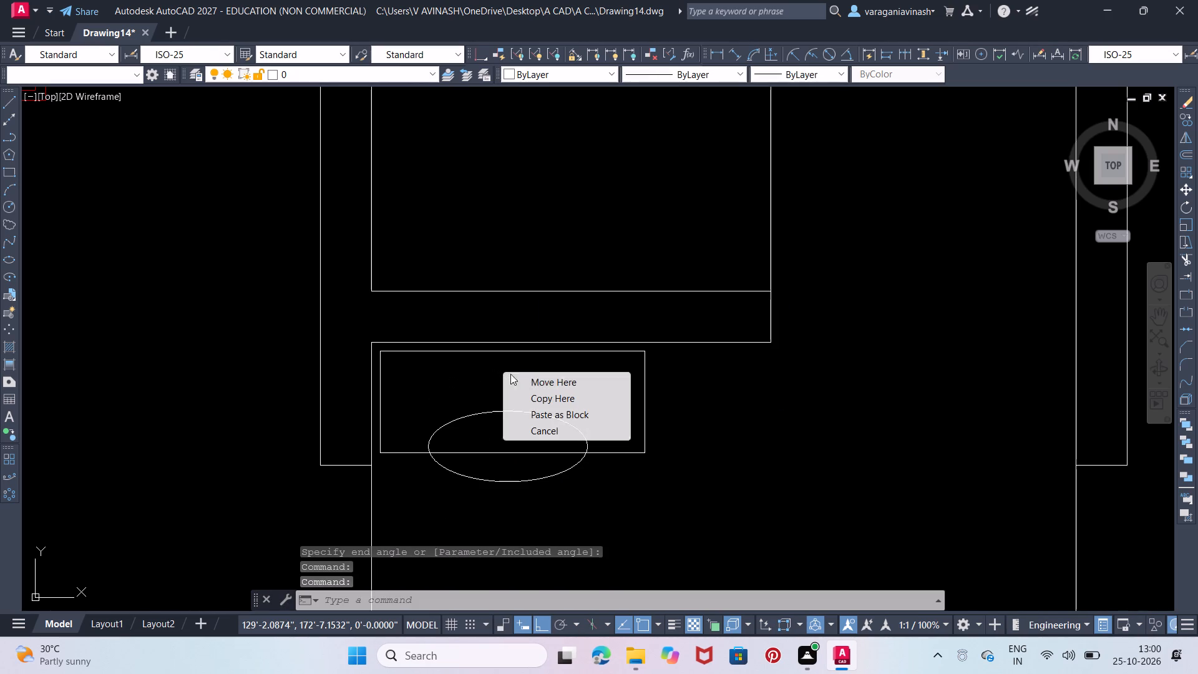
{"action": "left_click", "coordinate": [537, 378]}
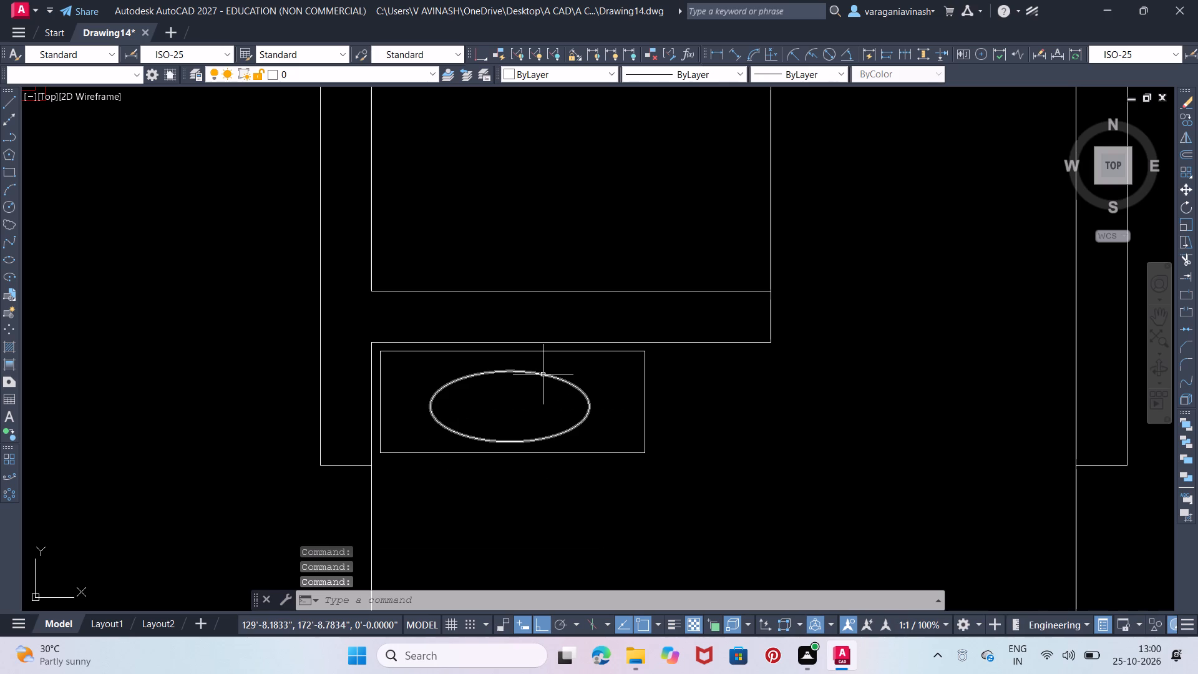
Offset the ellipse inward by 1" to form the basin's inner rim.
{"action": "left_click", "coordinate": [543, 374]}
{"action": "key", "text": "o"}
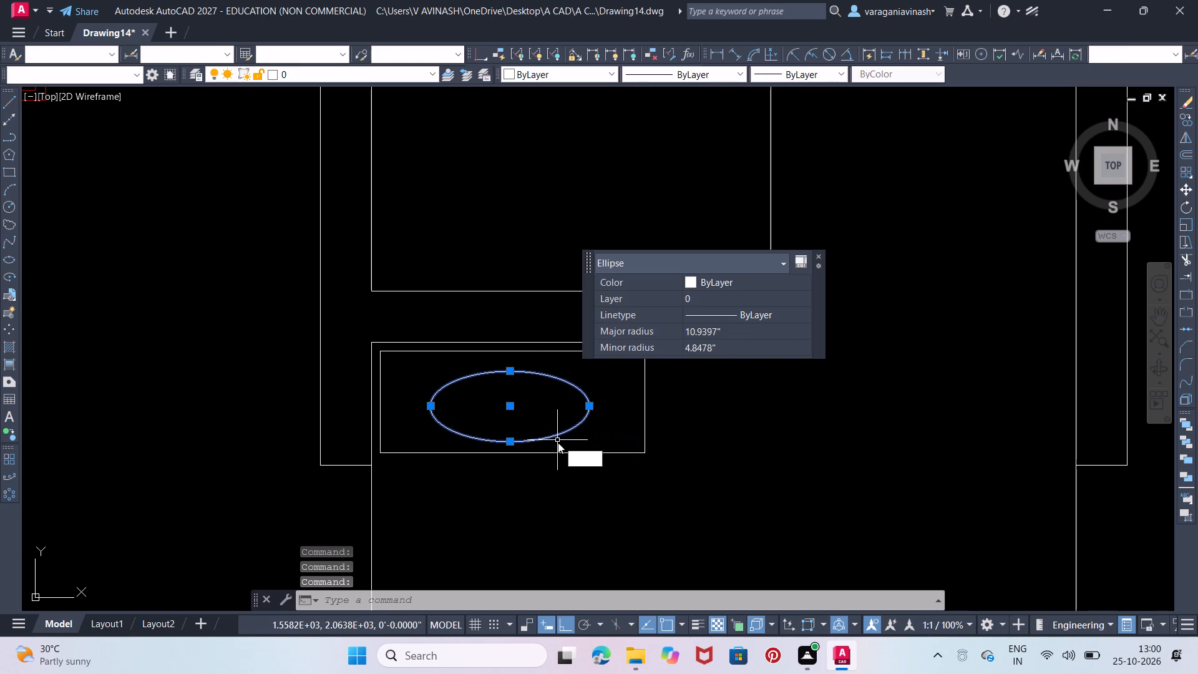
{"action": "key", "text": "Return"}
{"action": "key", "text": "1"}
{"action": "key", "text": "Return"}
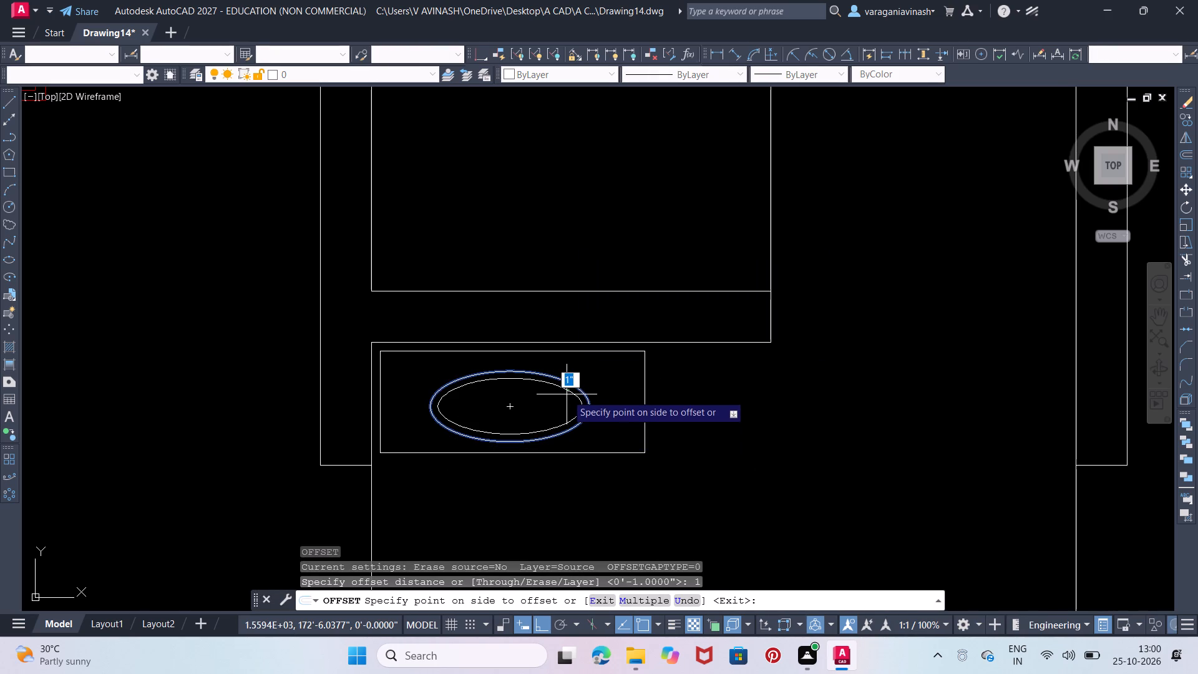
{"action": "left_click", "coordinate": [565, 394]}
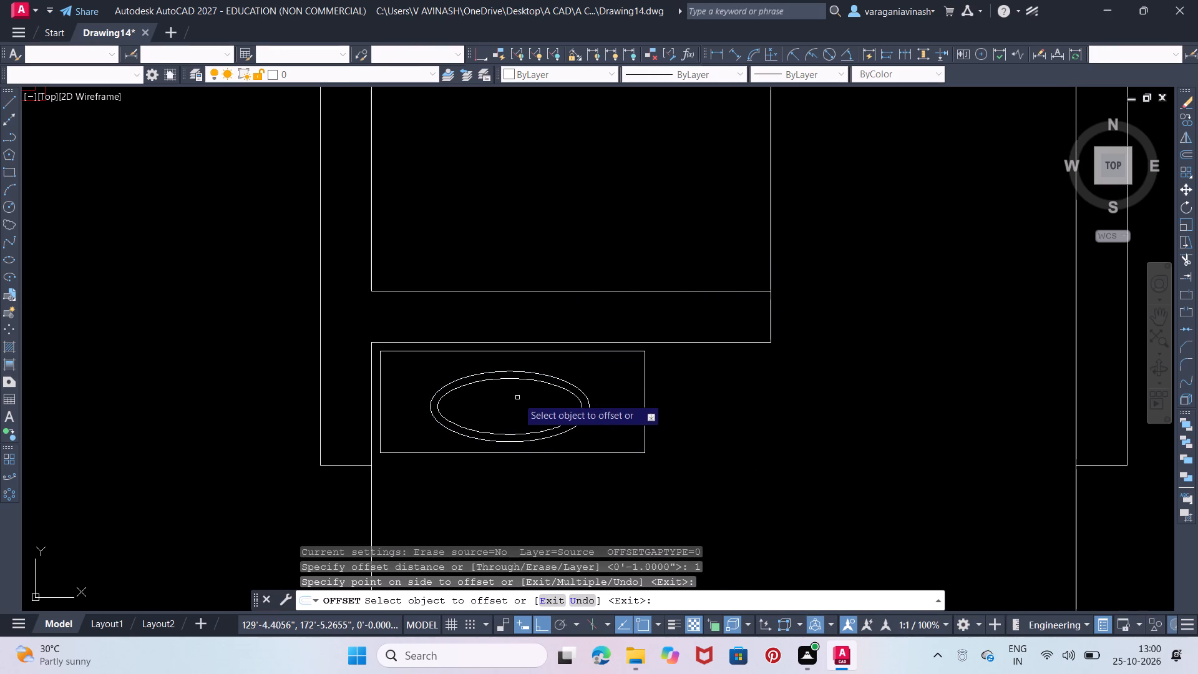
{"action": "scroll", "coordinate": [510, 398], "scroll_direction": "up", "scroll_amount": 2}
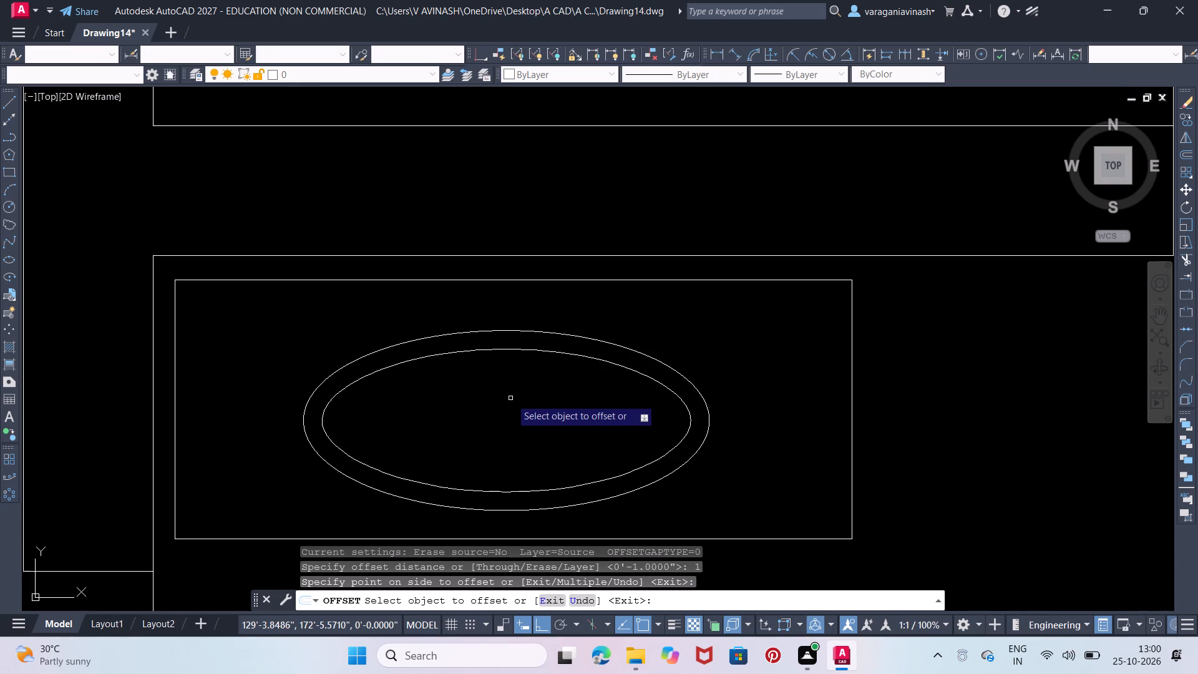
{"action": "key", "text": "Escape"}
Draw a small drain circle at the centre of the inner ellipse.
{"action": "left_click", "coordinate": [14, 204]}
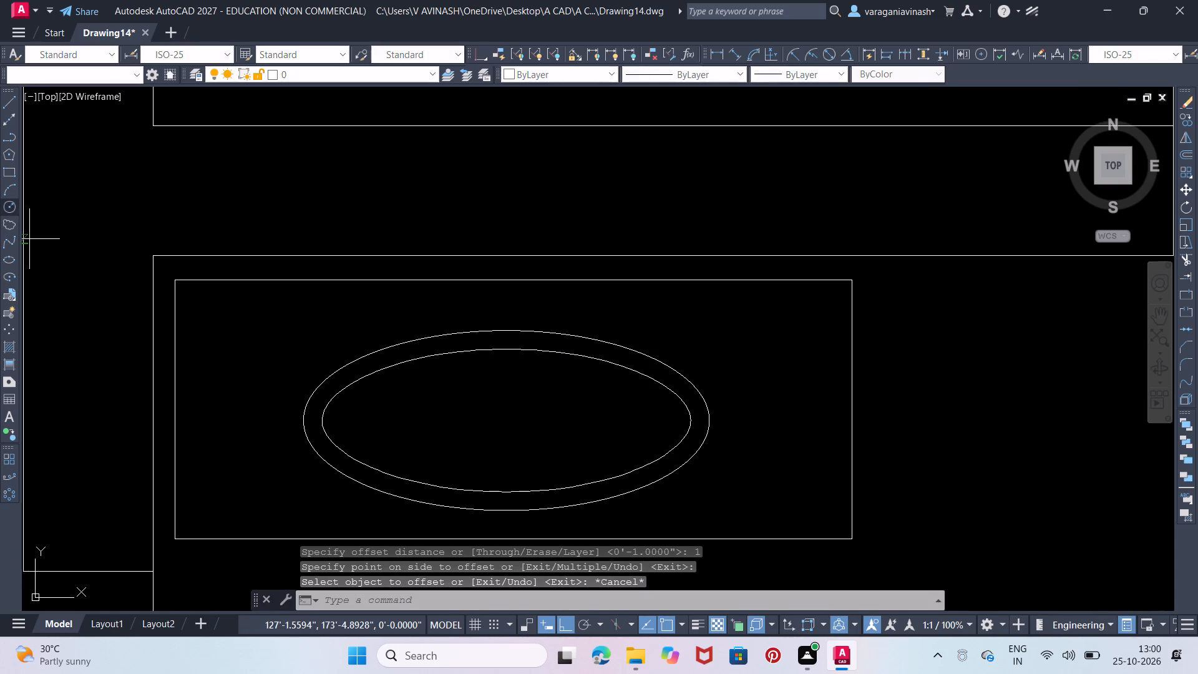
{"action": "left_click", "coordinate": [510, 419]}
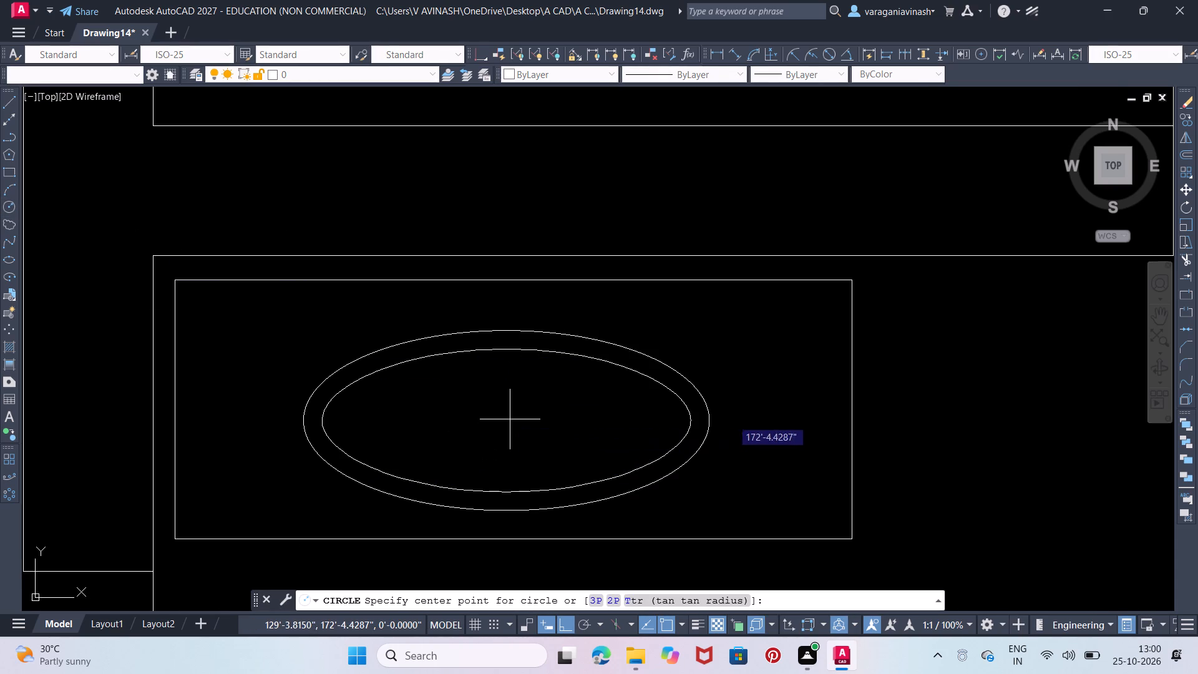
{"action": "left_click", "coordinate": [524, 426]}
{"action": "key", "text": "Escape"}
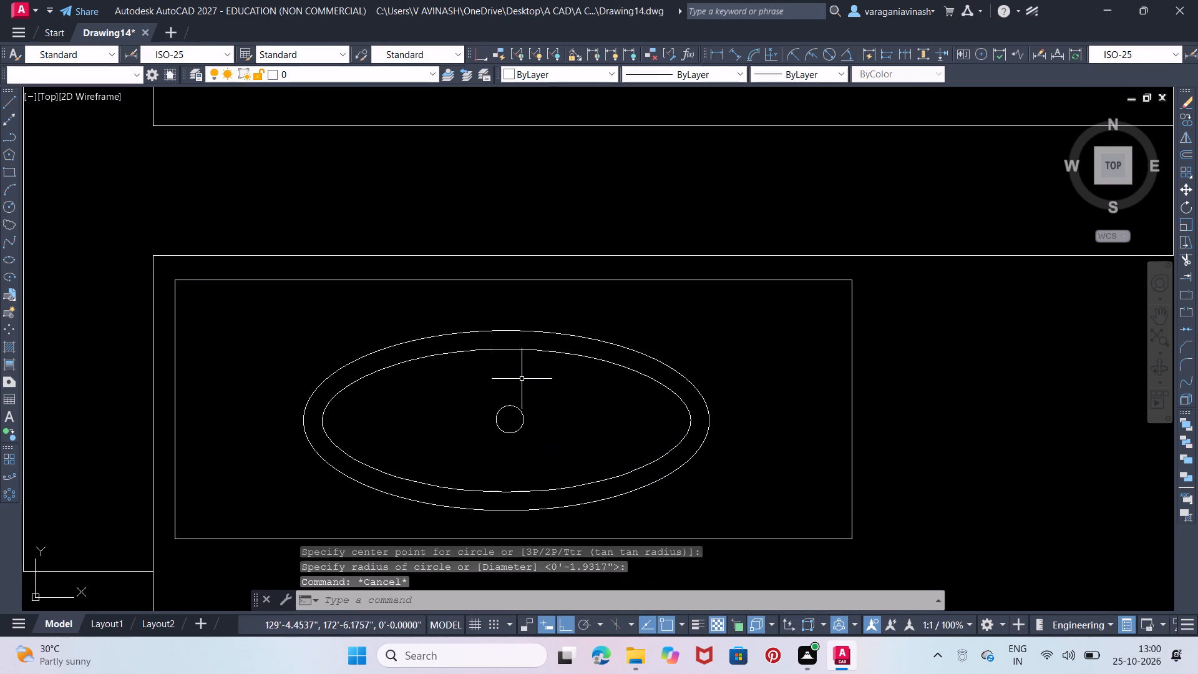
{"action": "key", "text": "Escape"}
Change the color of the fixture rectangle, both ellipses and the drain circle to Green.
{"action": "left_click", "coordinate": [891, 269]}
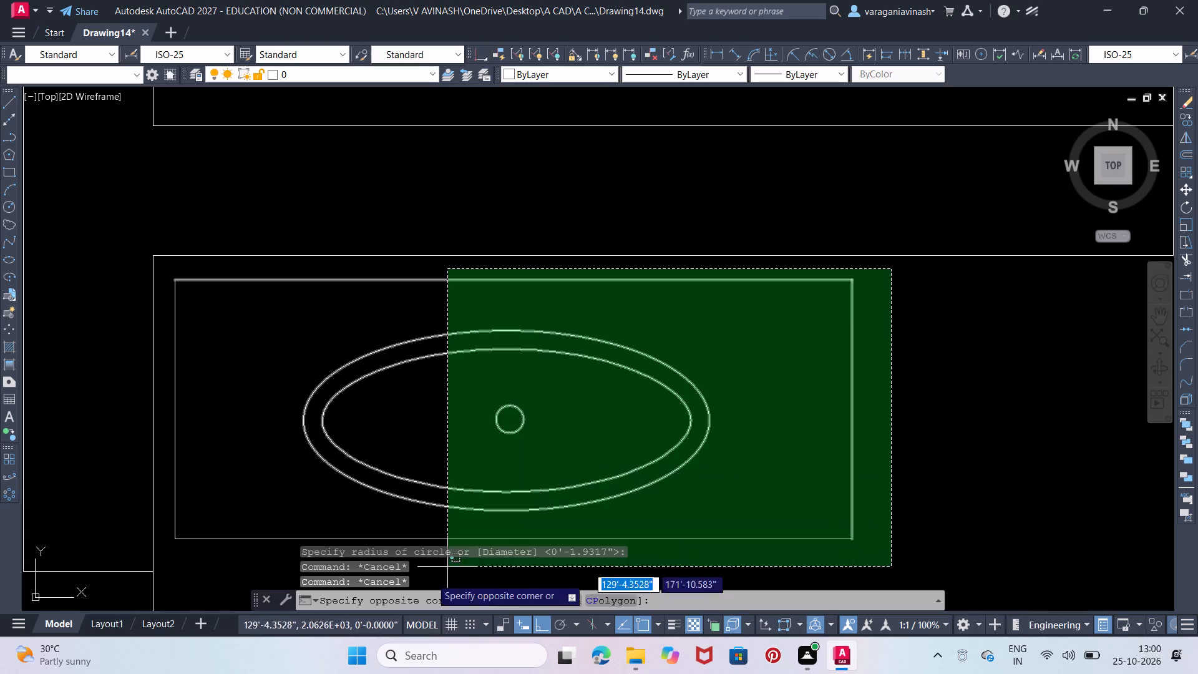
{"action": "scroll", "coordinate": [397, 506], "scroll_direction": "down", "scroll_amount": 1}
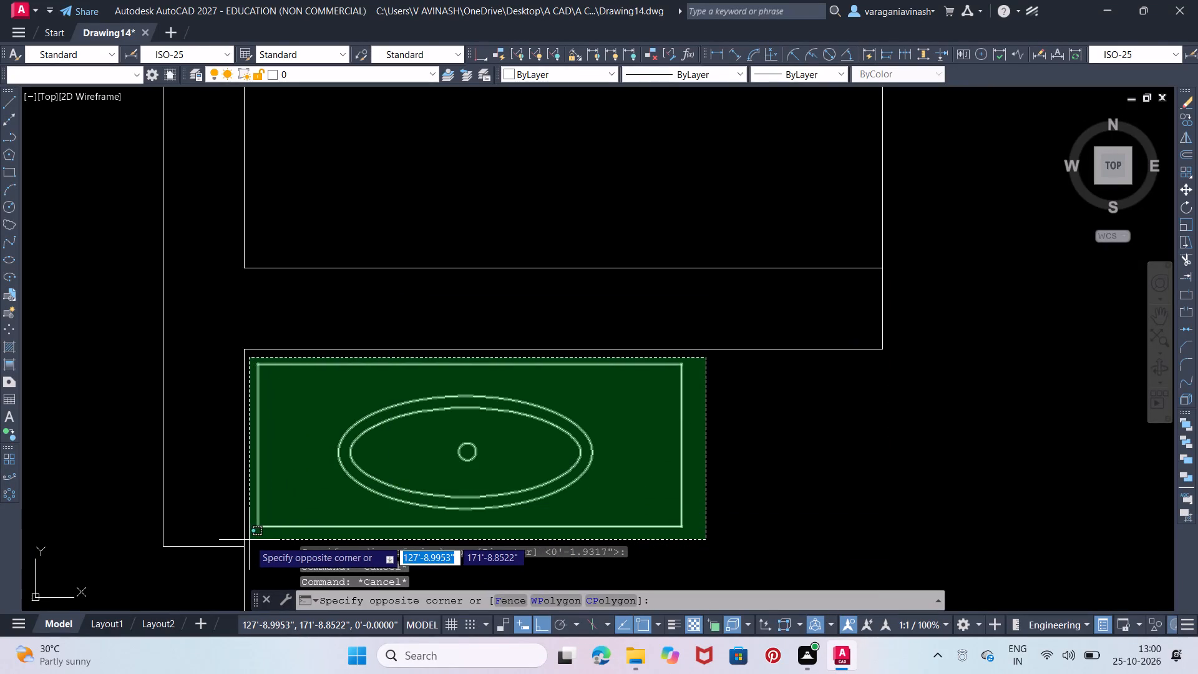
{"action": "left_click", "coordinate": [249, 540]}
{"action": "left_click", "coordinate": [585, 70]}
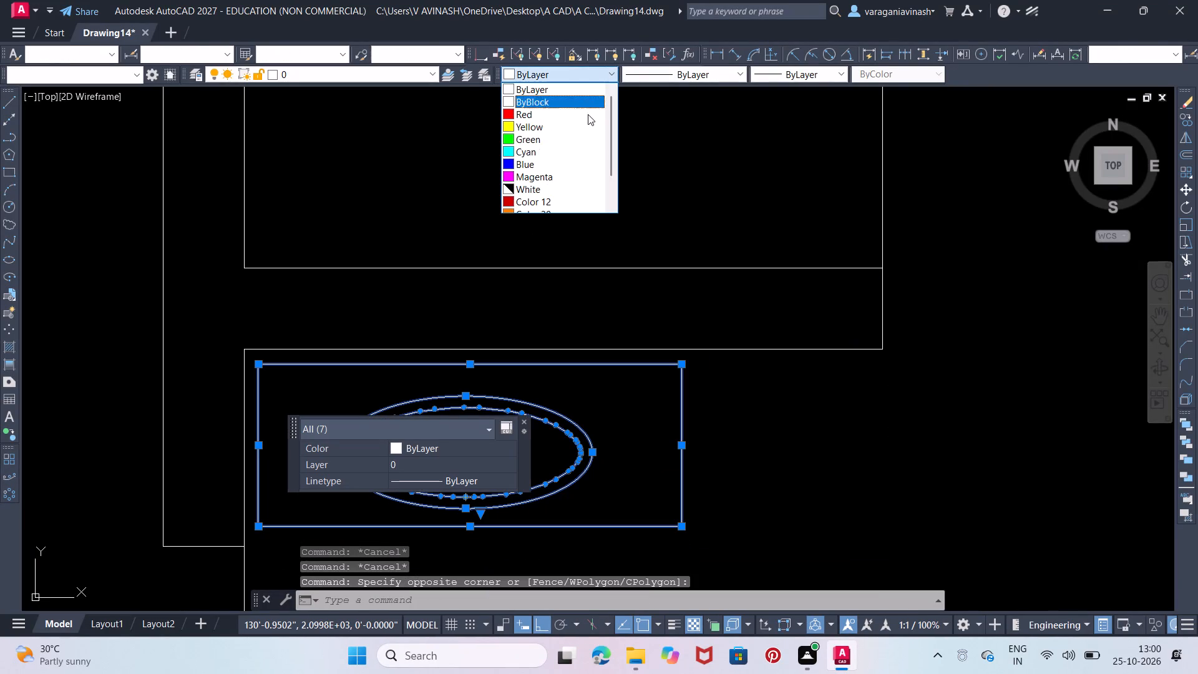
{"action": "left_click", "coordinate": [578, 134]}
{"action": "left_click", "coordinate": [595, 72]}
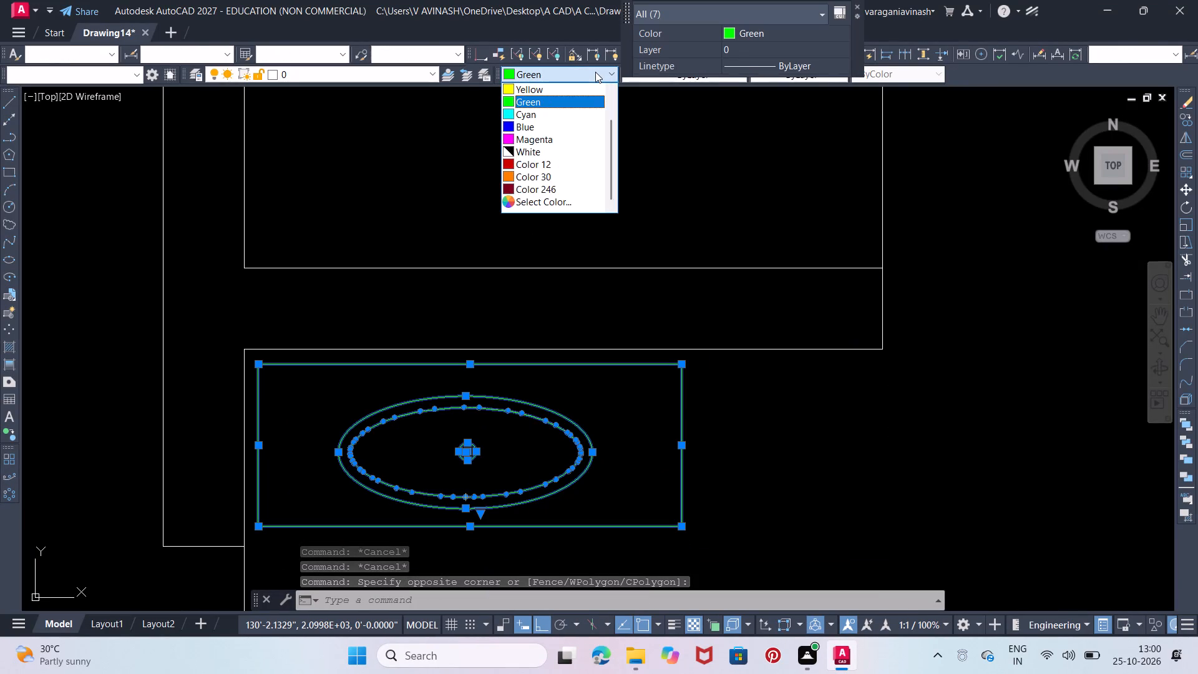
{"action": "key", "text": "Escape"}
{"action": "key", "text": "Escape"}
{"action": "key", "text": "Escape"}
Set the current drawing color for new objects to Green.
{"action": "left_click", "coordinate": [595, 72]}
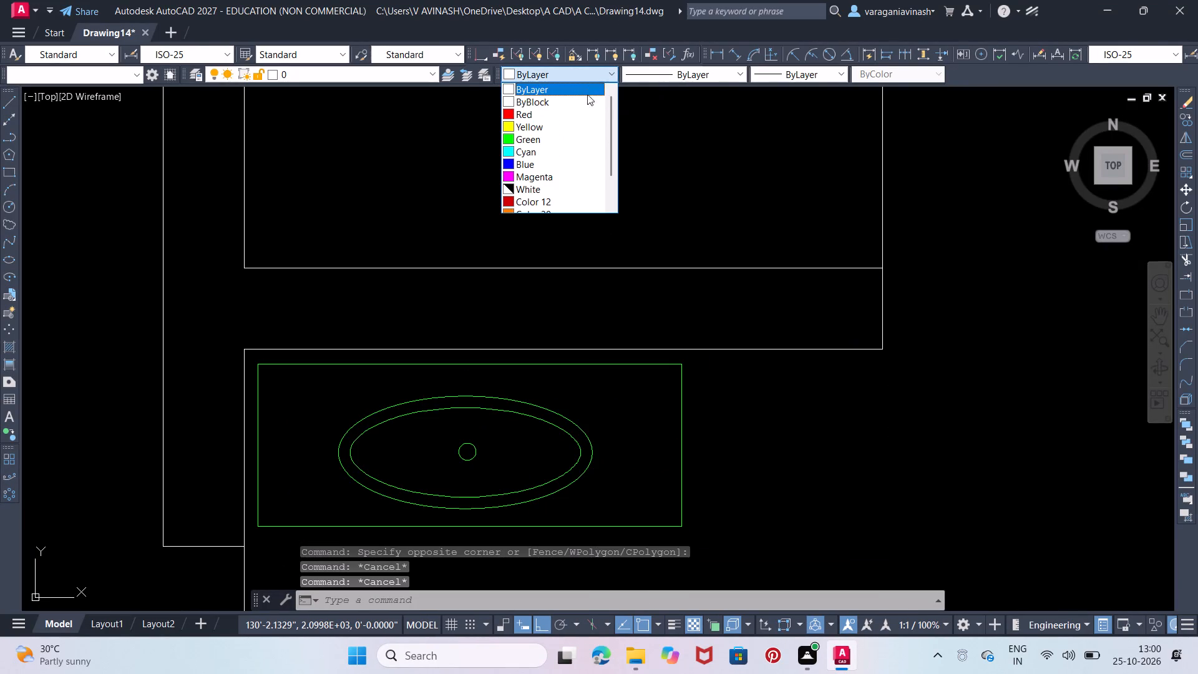
{"action": "left_click", "coordinate": [587, 89]}
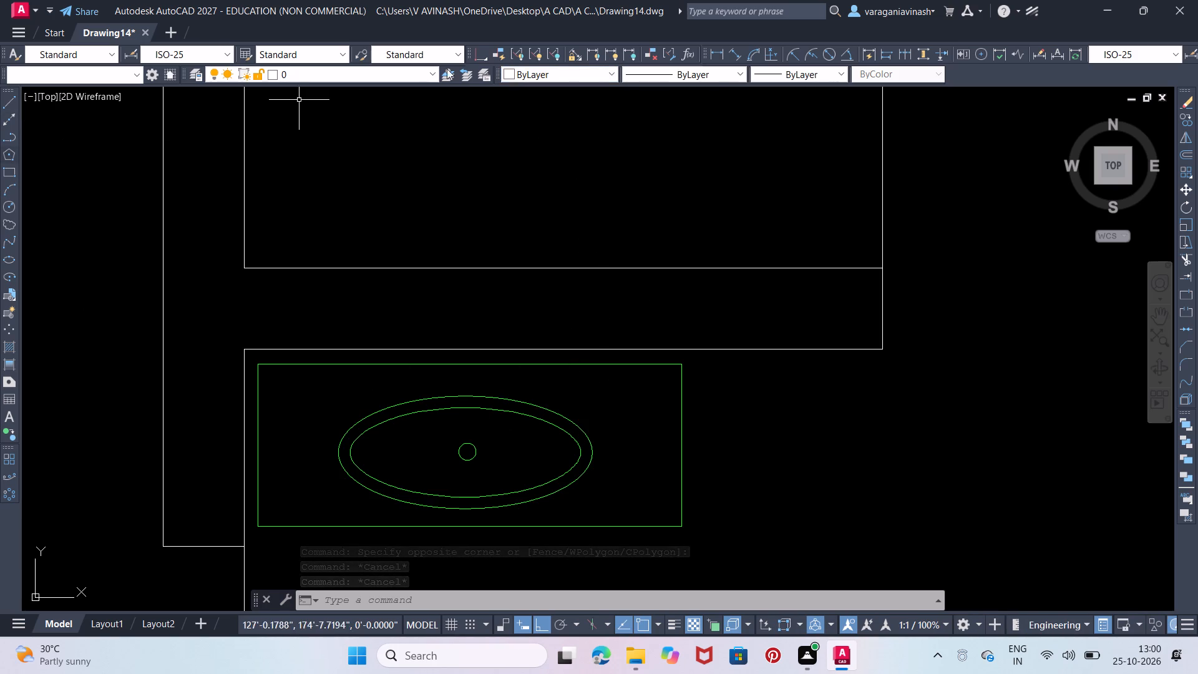
{"action": "left_click", "coordinate": [563, 72]}
{"action": "left_click", "coordinate": [558, 139]}
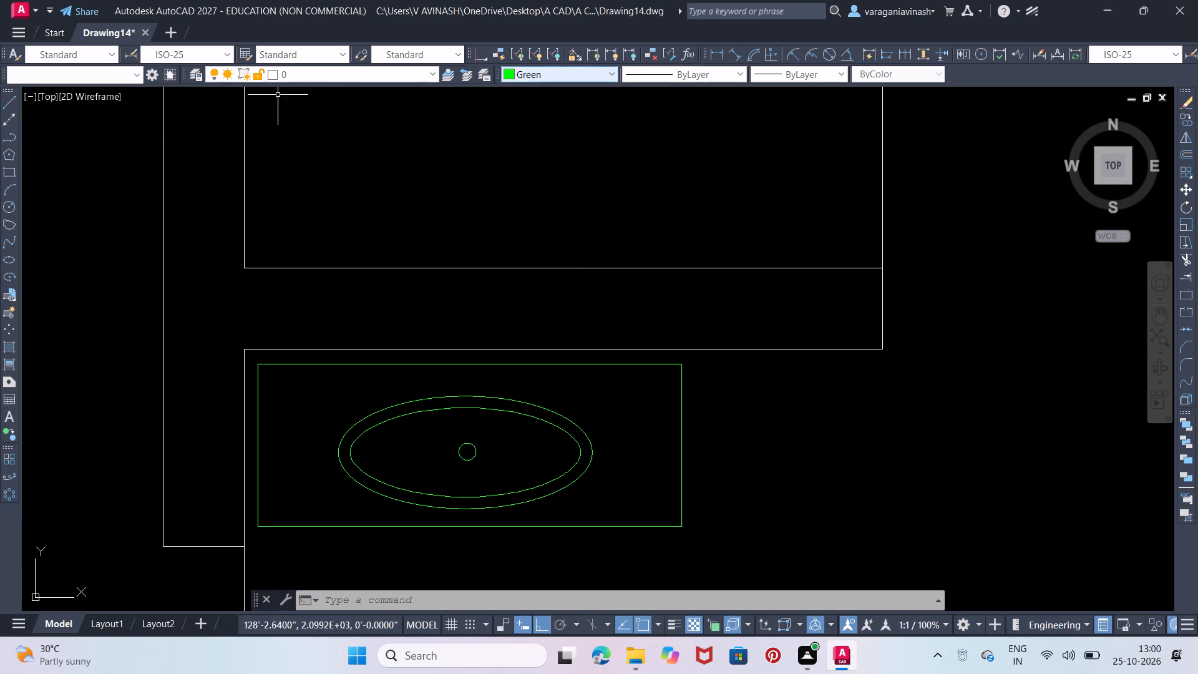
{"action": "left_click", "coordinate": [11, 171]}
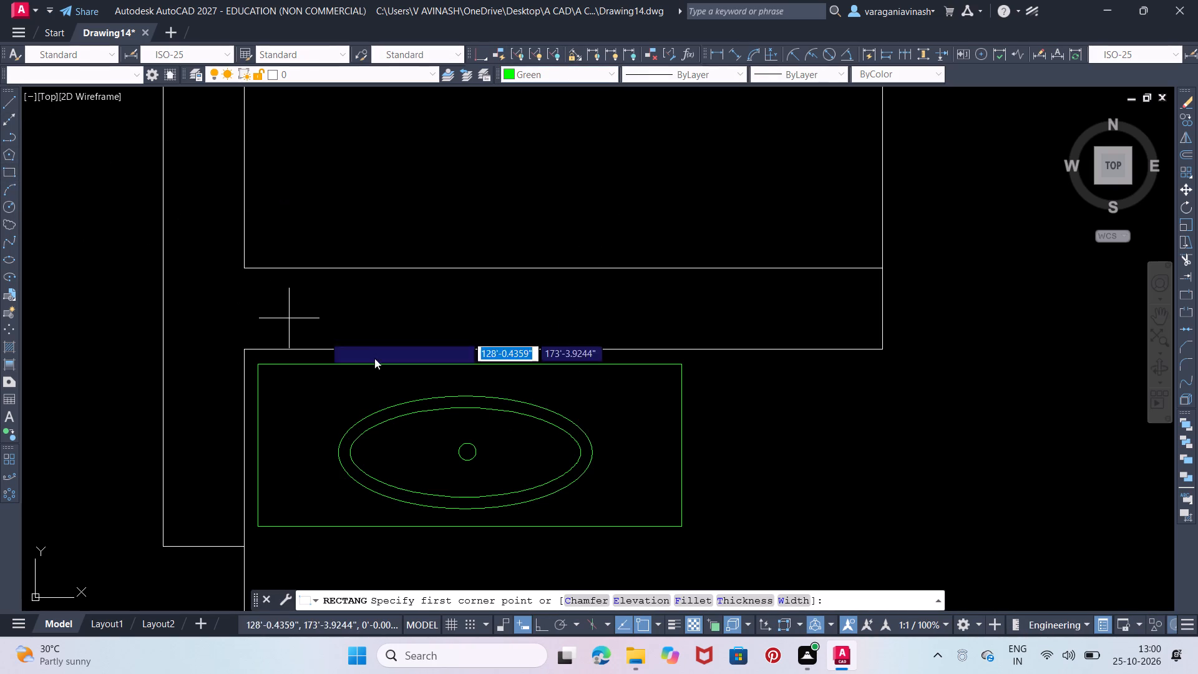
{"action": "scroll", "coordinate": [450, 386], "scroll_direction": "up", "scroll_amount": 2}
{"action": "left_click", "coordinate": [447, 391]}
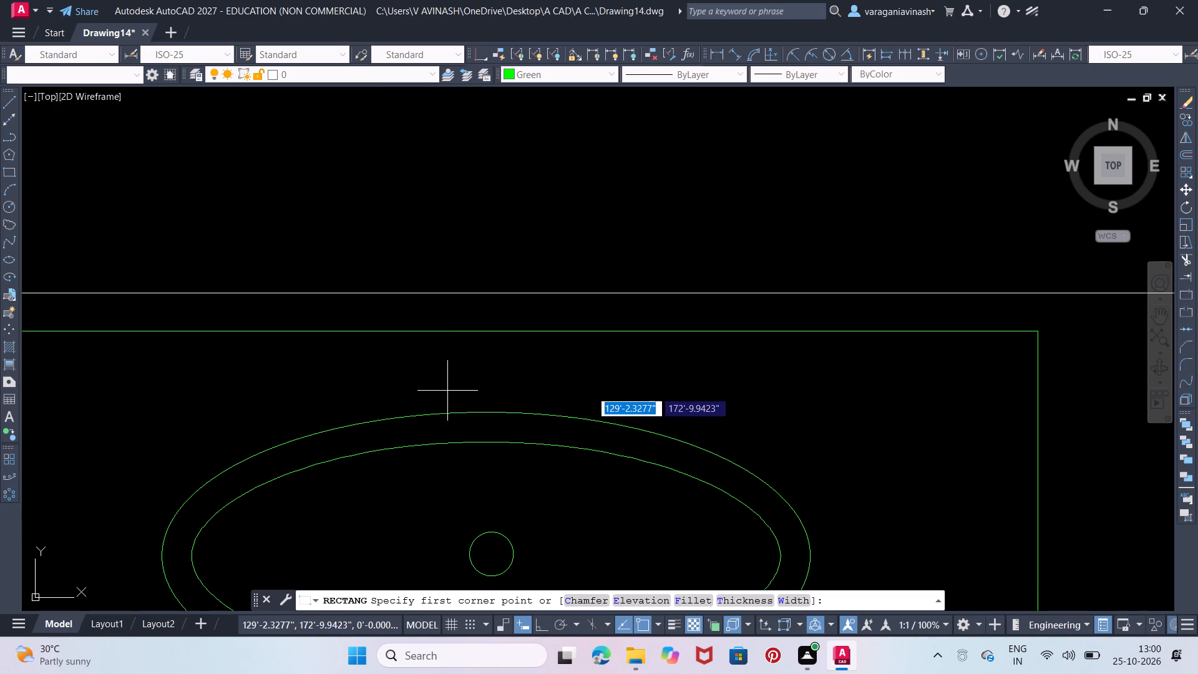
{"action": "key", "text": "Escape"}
Draw a narrow upright tap rectangle about 1" by 2.7" across the basin's upper rim, above the drain circle.
{"action": "right_click", "coordinate": [457, 376]}
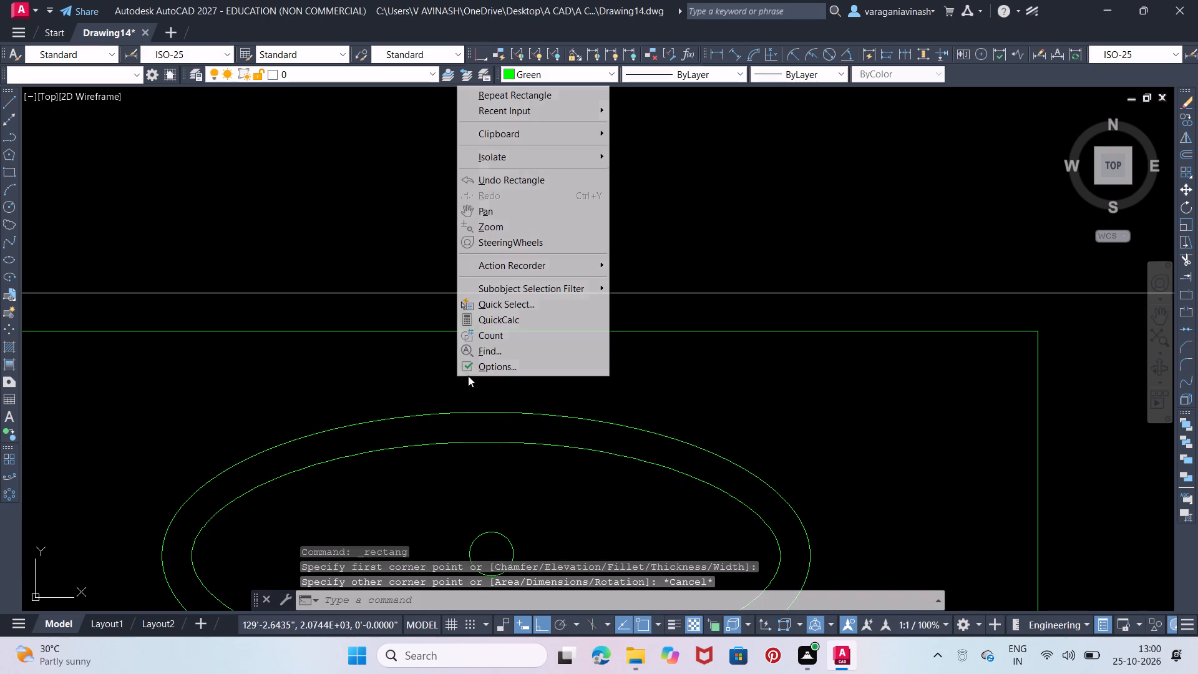
{"action": "left_click", "coordinate": [525, 92]}
{"action": "middle_click_drag", "start_coordinate": [543, 334], "coordinate": [553, 248]}
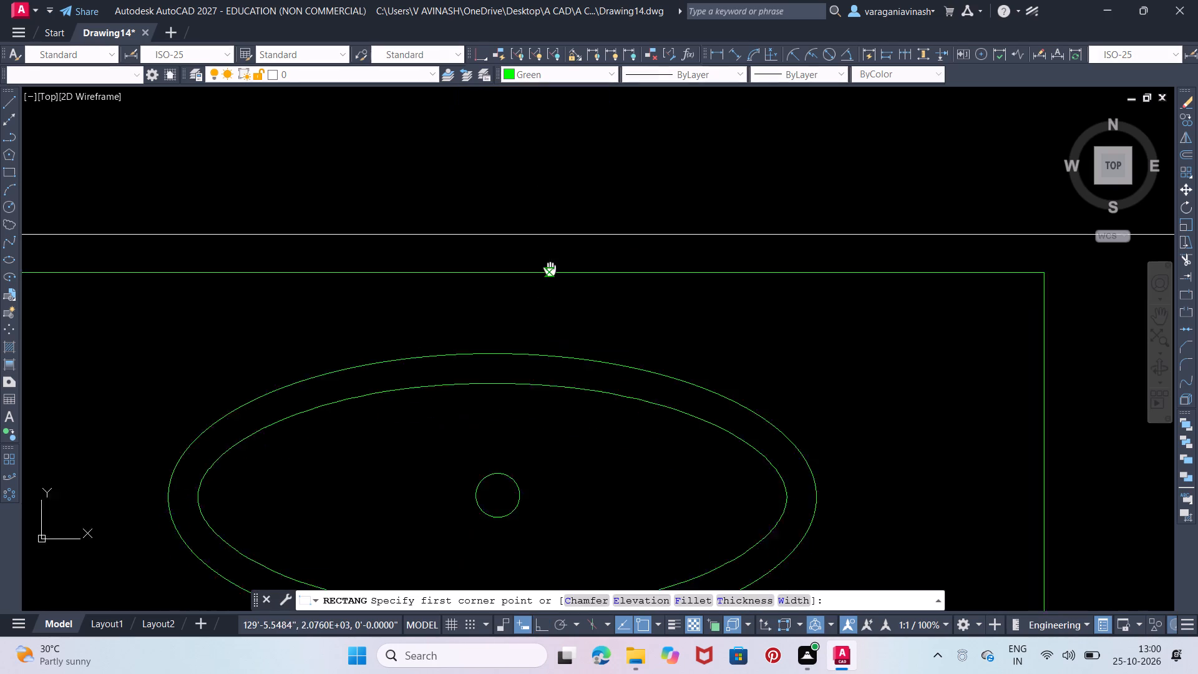
{"action": "middle_click_drag", "start_coordinate": [553, 248], "coordinate": [554, 235]}
{"action": "middle_click", "coordinate": [554, 235]}
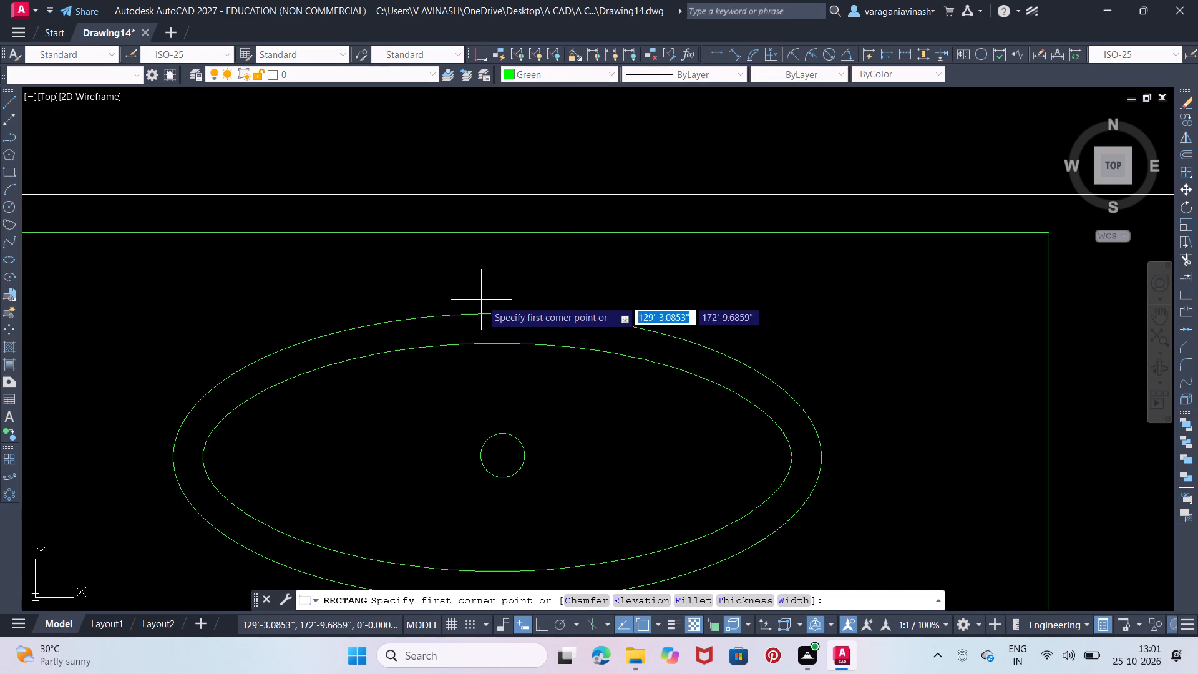
{"action": "left_click", "coordinate": [480, 300]}
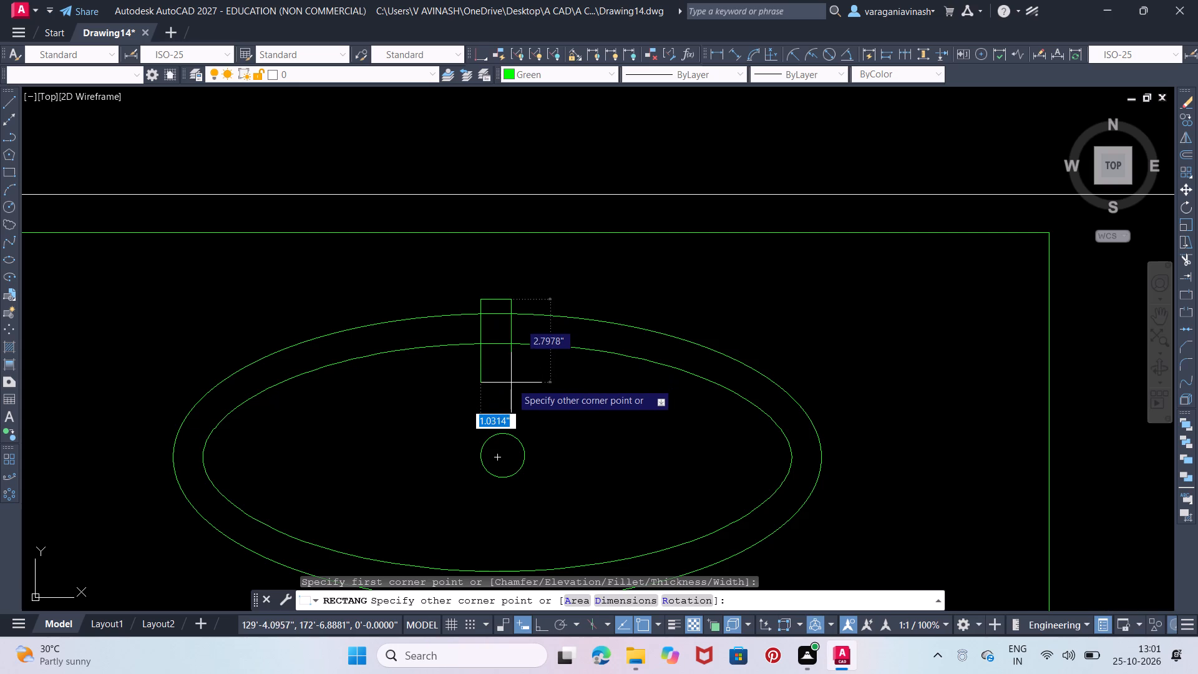
{"action": "left_click", "coordinate": [506, 379]}
{"action": "key", "text": "Escape"}
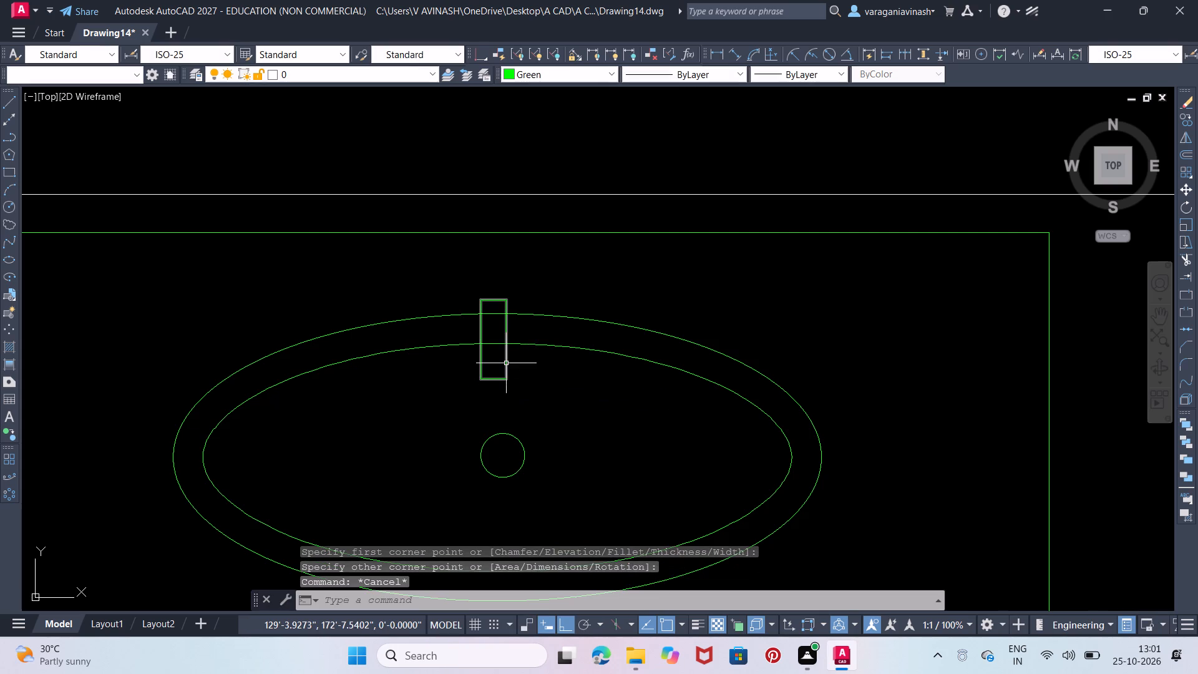
Move the tap rectangle slightly right and up to line it up above the drain circle.
{"action": "left_click", "coordinate": [506, 363]}
{"action": "right_click_drag", "start_coordinate": [510, 363], "coordinate": [521, 356]}
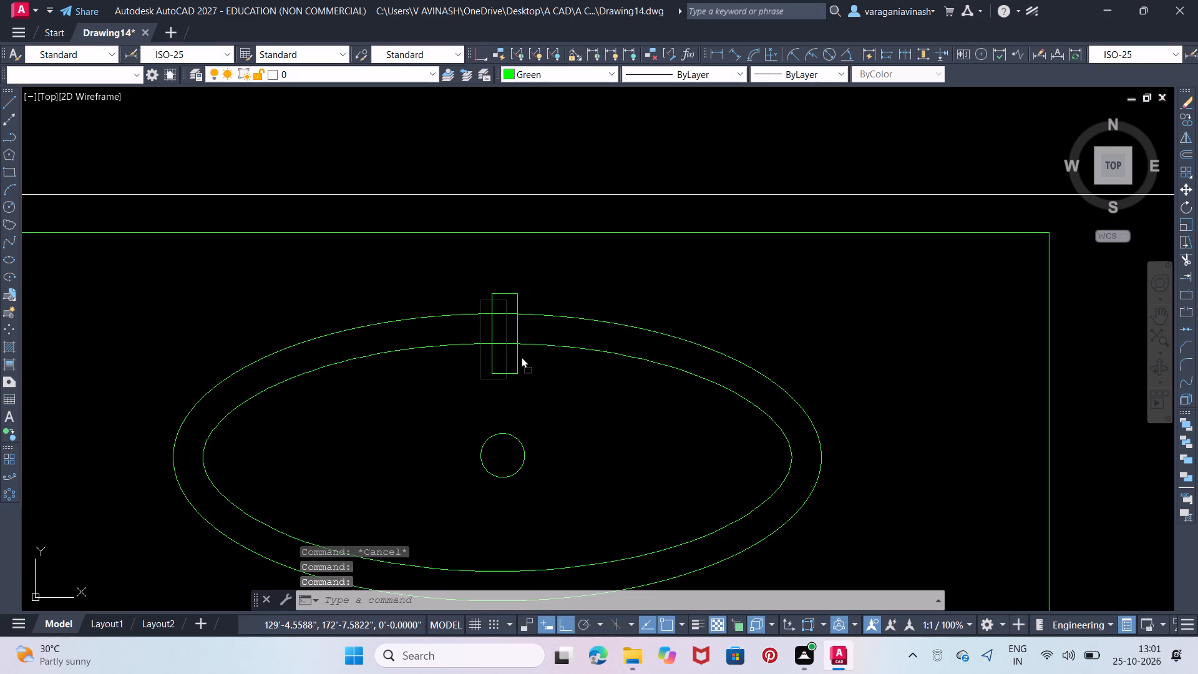
{"action": "right_click_drag", "start_coordinate": [521, 356], "coordinate": [519, 356]}
{"action": "left_click", "coordinate": [558, 366]}
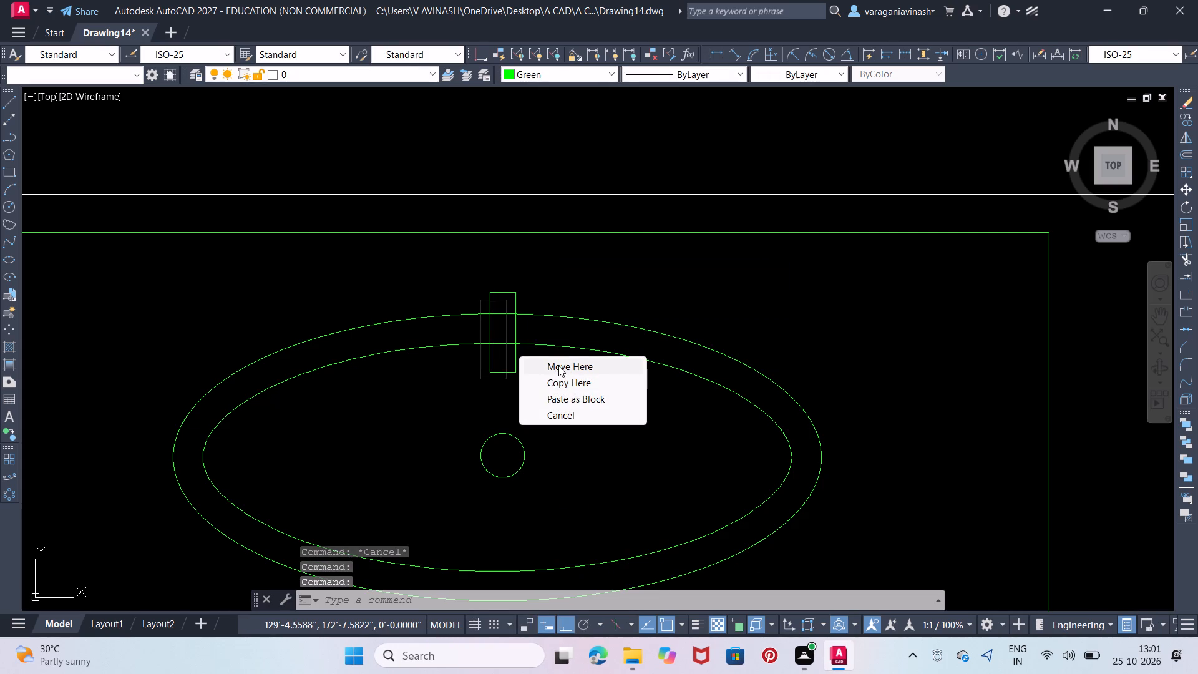
Trim away the segments of both basin ellipses that run through the tap rectangle.
{"action": "type", "text": "TR"}
{"action": "key", "text": "Return"}
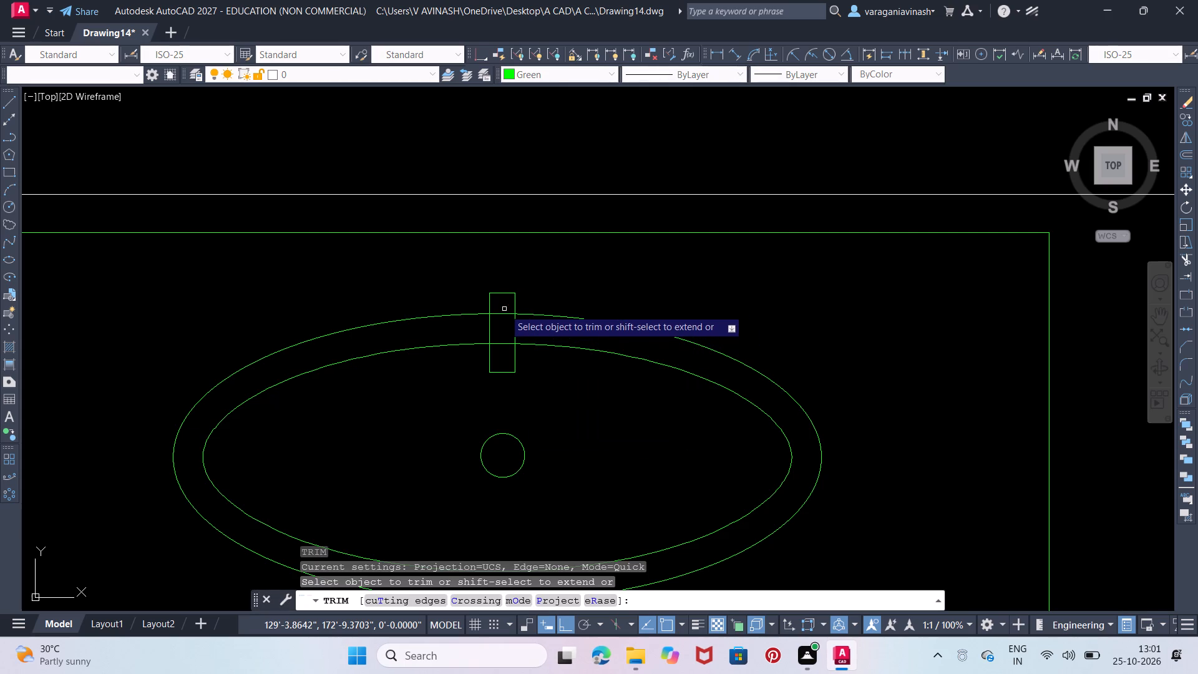
{"action": "left_click", "coordinate": [504, 309]}
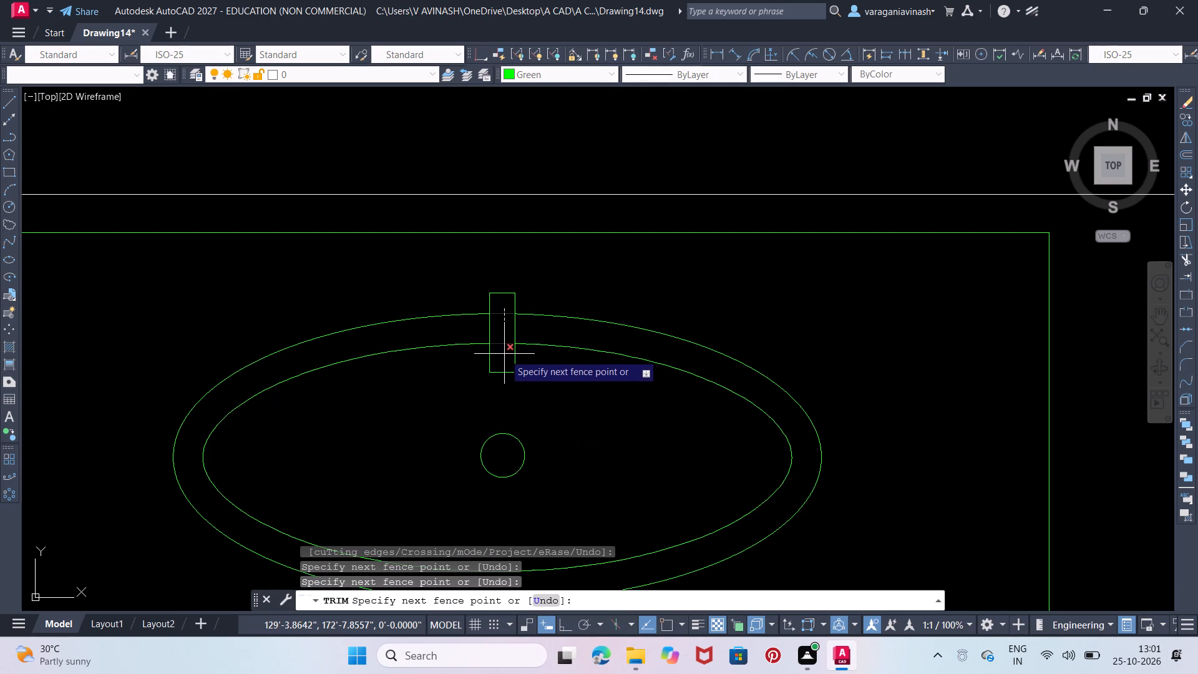
{"action": "left_click", "coordinate": [504, 354]}
{"action": "scroll", "coordinate": [492, 296], "scroll_direction": "down", "scroll_amount": 2}
{"action": "key", "text": "Escape"}
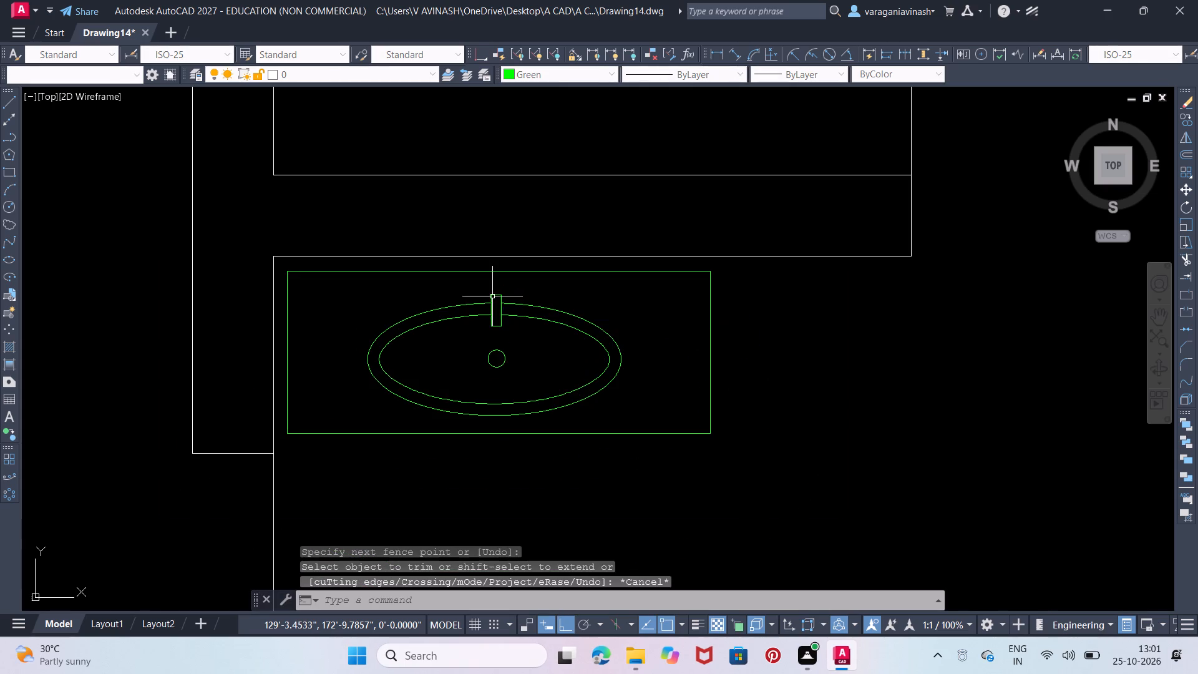
{"action": "scroll", "coordinate": [492, 296], "scroll_direction": "down", "scroll_amount": 1}
{"action": "middle_click_drag", "start_coordinate": [492, 296], "coordinate": [620, 225]}
{"action": "key", "text": "Escape"}
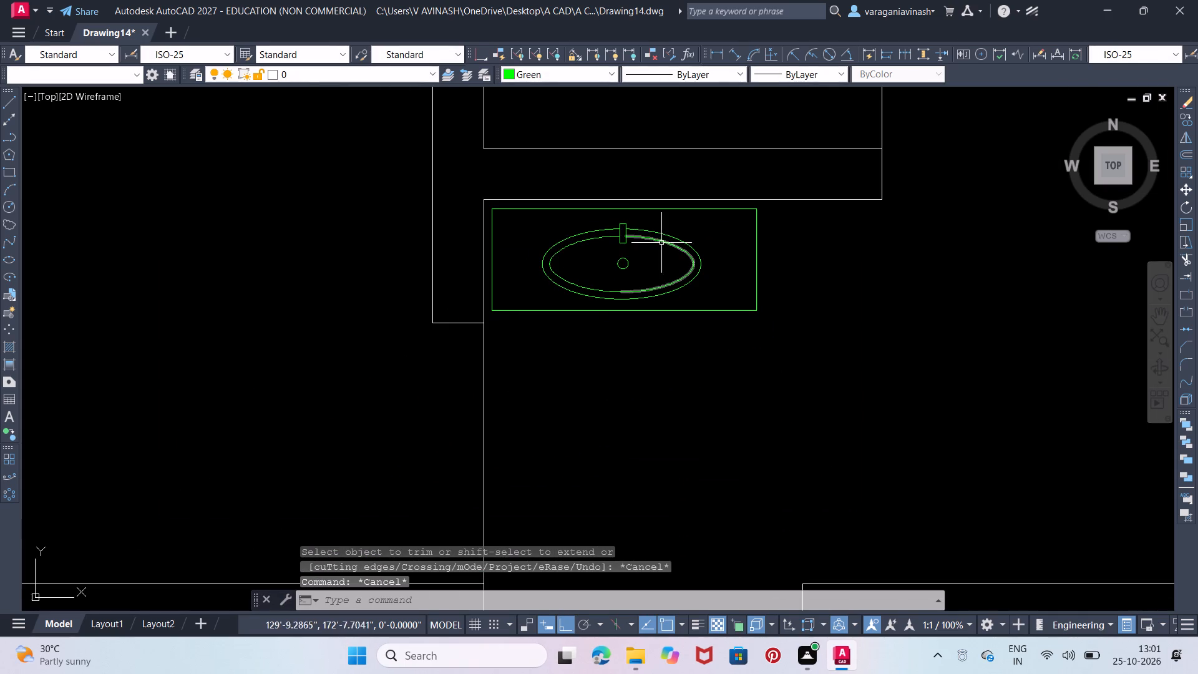
Hatch the passage floor around the washbasin with the predefined AR-HBONE pattern in color 254.
{"action": "middle_click_drag", "start_coordinate": [686, 326], "coordinate": [627, 253]}
{"action": "scroll", "coordinate": [619, 246], "scroll_direction": "down", "scroll_amount": 2}
{"action": "scroll", "coordinate": [713, 302], "scroll_direction": "down", "scroll_amount": 1}
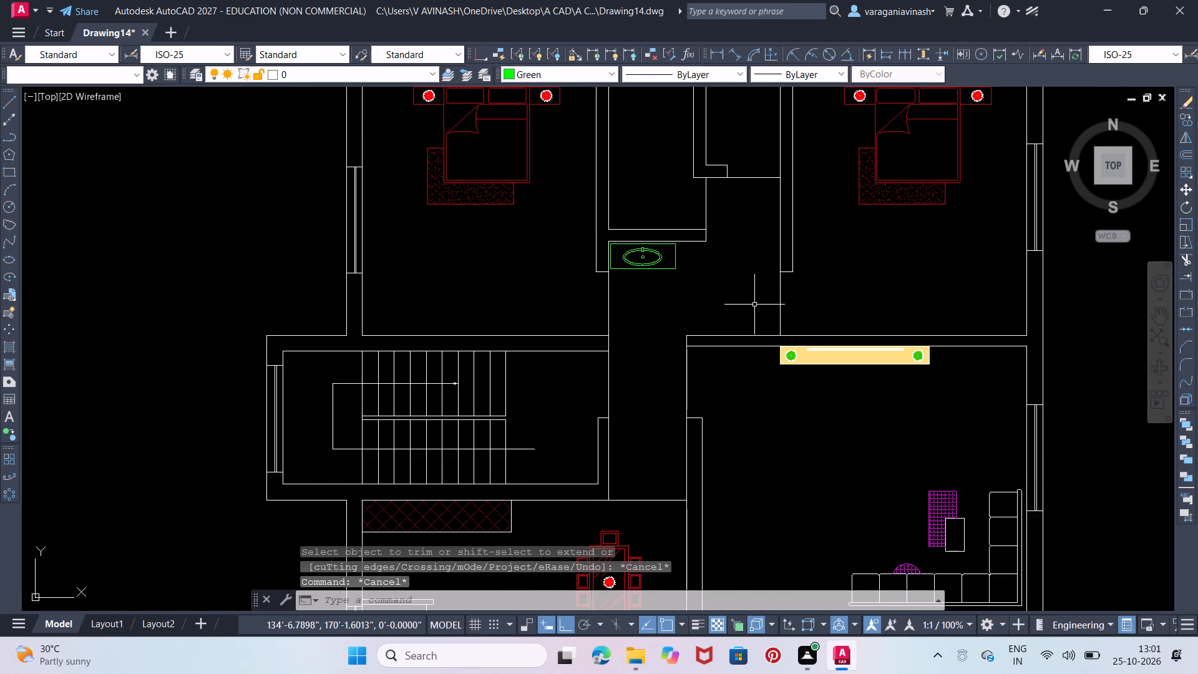
{"action": "middle_click_drag", "start_coordinate": [756, 305], "coordinate": [662, 298]}
{"action": "key", "text": "h"}
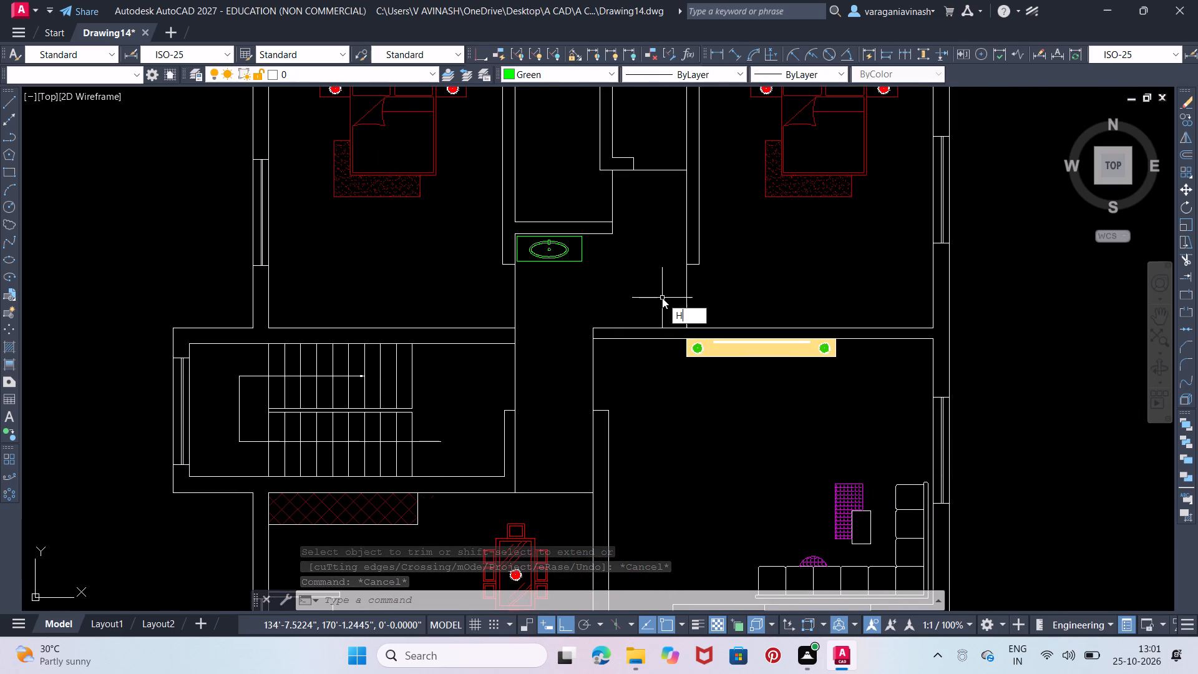
{"action": "key", "text": "Return"}
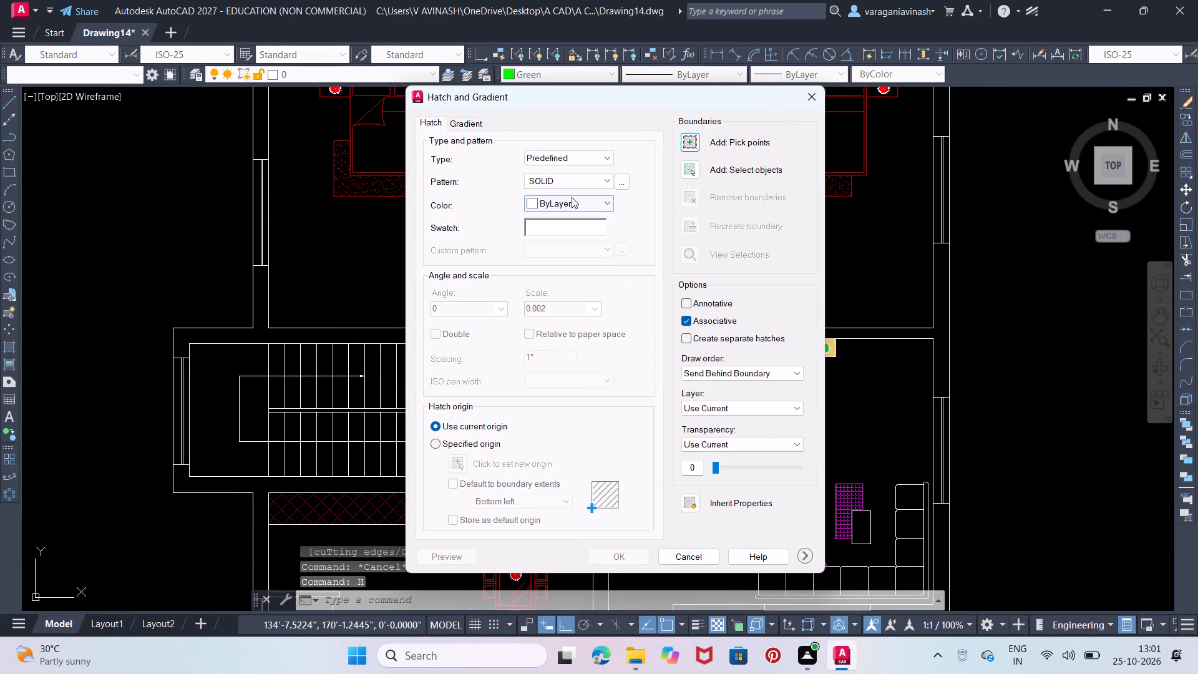
{"action": "left_click", "coordinate": [567, 220]}
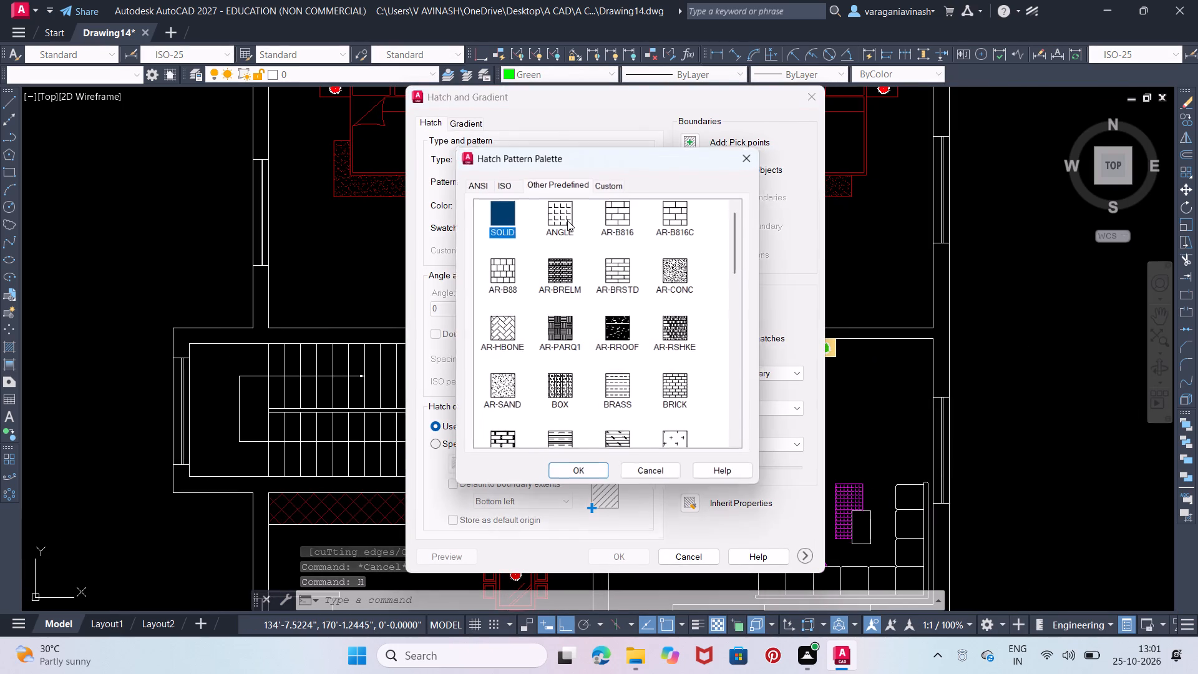
{"action": "left_click", "coordinate": [493, 325]}
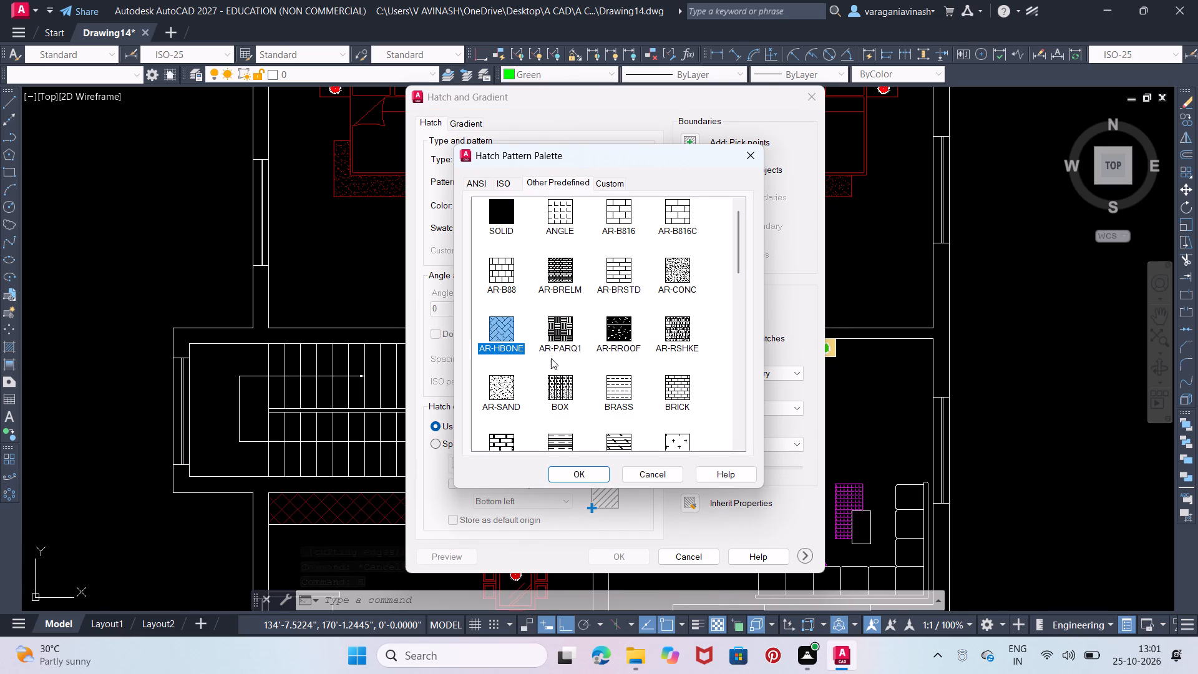
{"action": "left_click", "coordinate": [582, 479]}
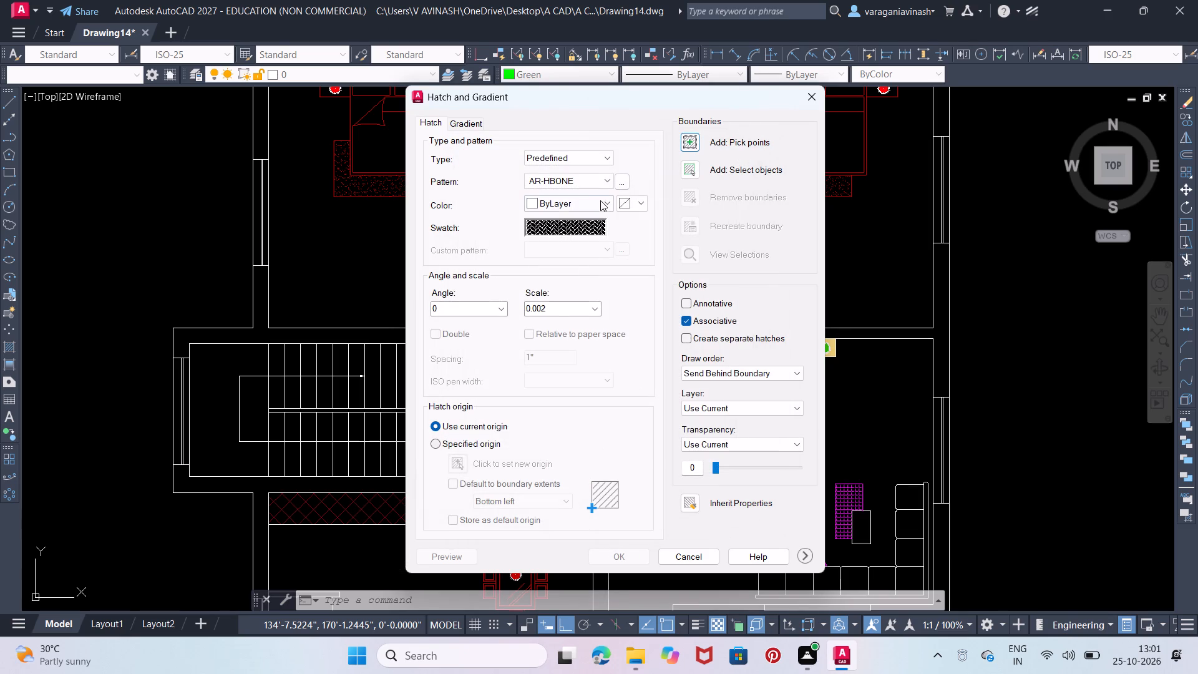
{"action": "left_click", "coordinate": [595, 207]}
{"action": "left_click", "coordinate": [578, 351]}
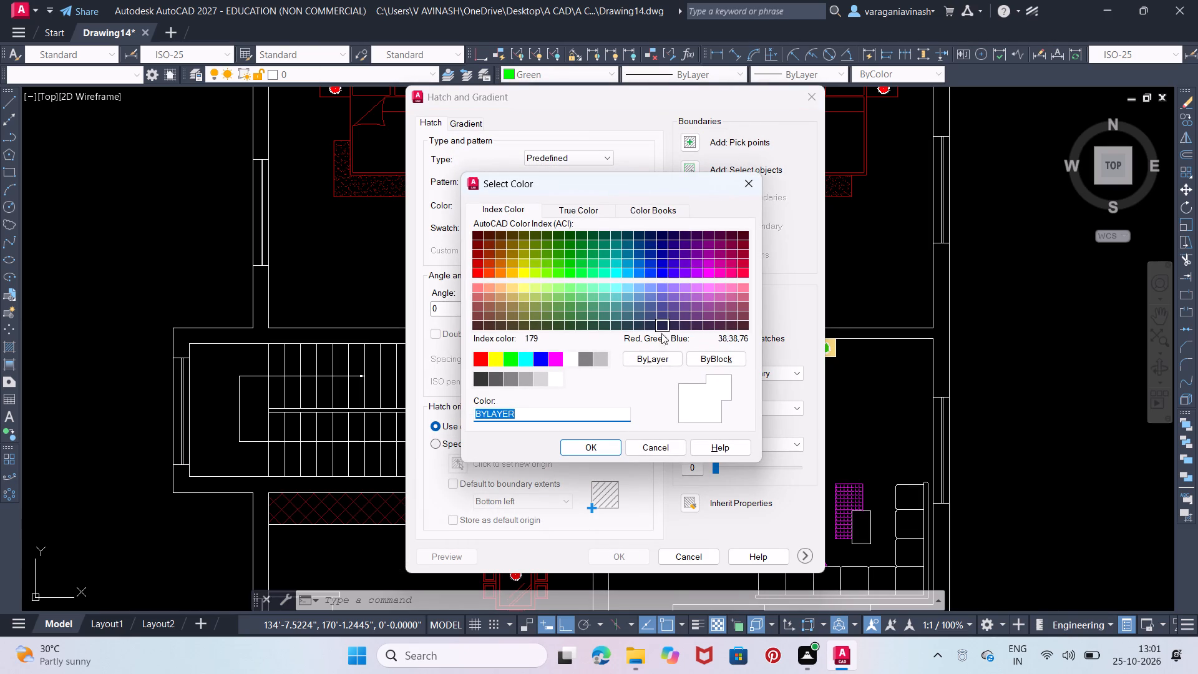
{"action": "left_click", "coordinate": [537, 379]}
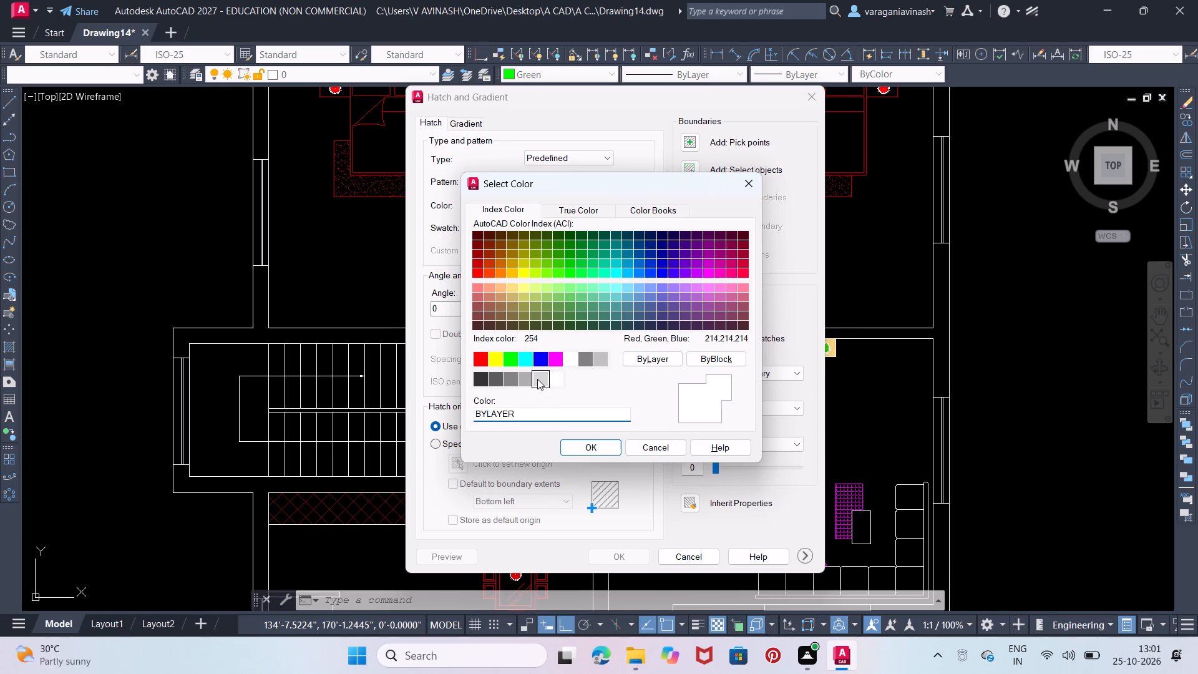
{"action": "left_click", "coordinate": [587, 451]}
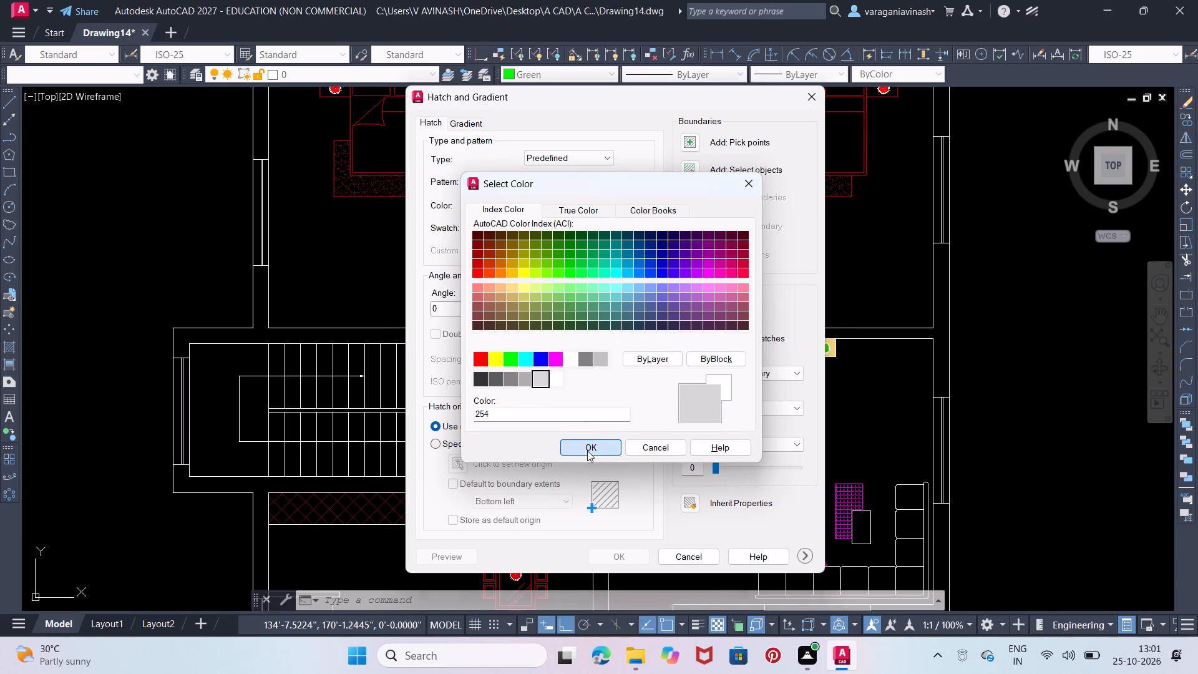
{"action": "left_click", "coordinate": [693, 140]}
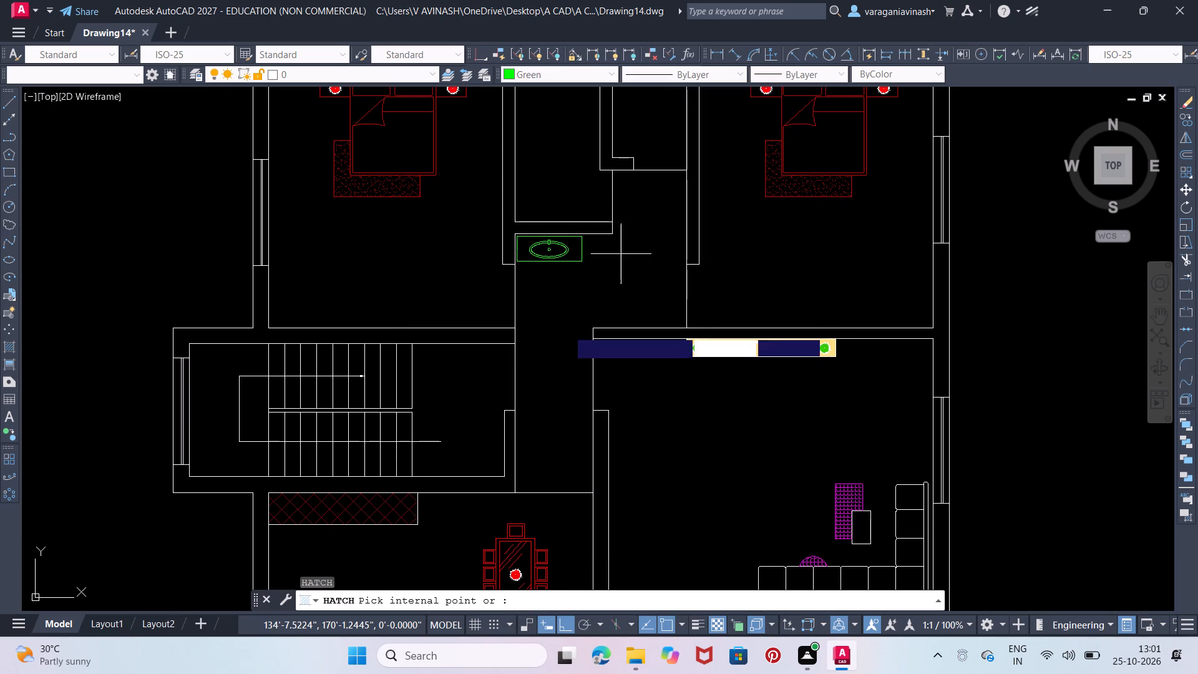
{"action": "left_click", "coordinate": [555, 354]}
{"action": "key", "text": "Return"}
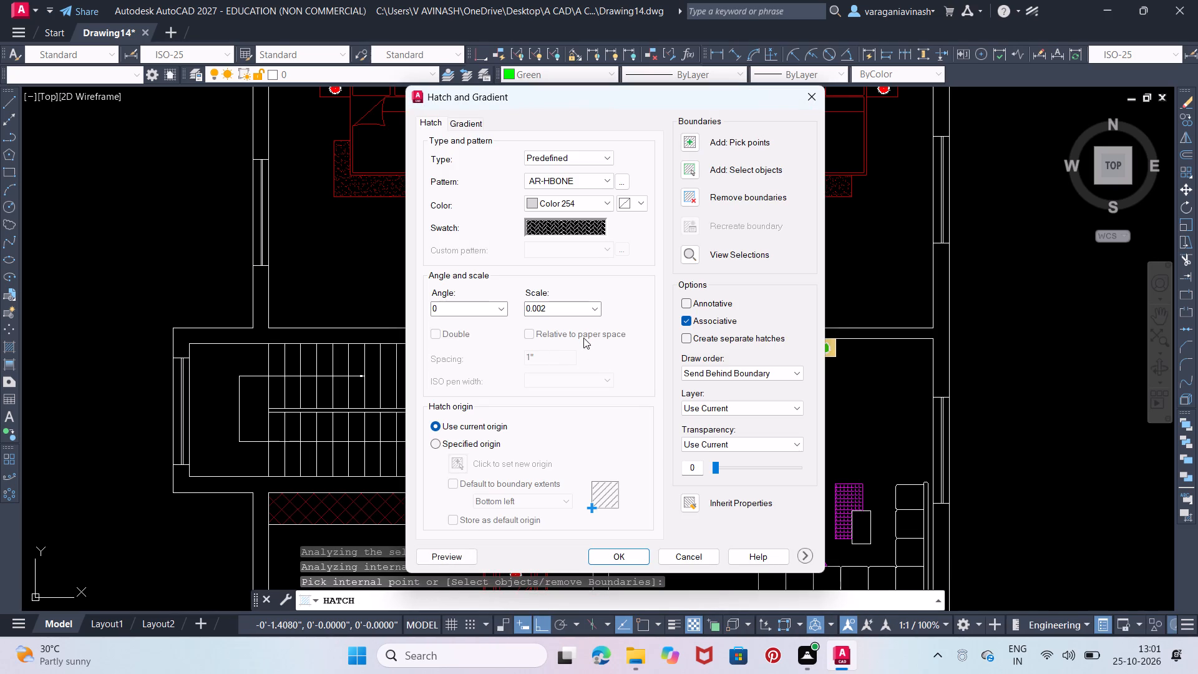
{"action": "left_click", "coordinate": [548, 306]}
{"action": "left_click", "coordinate": [458, 556]}
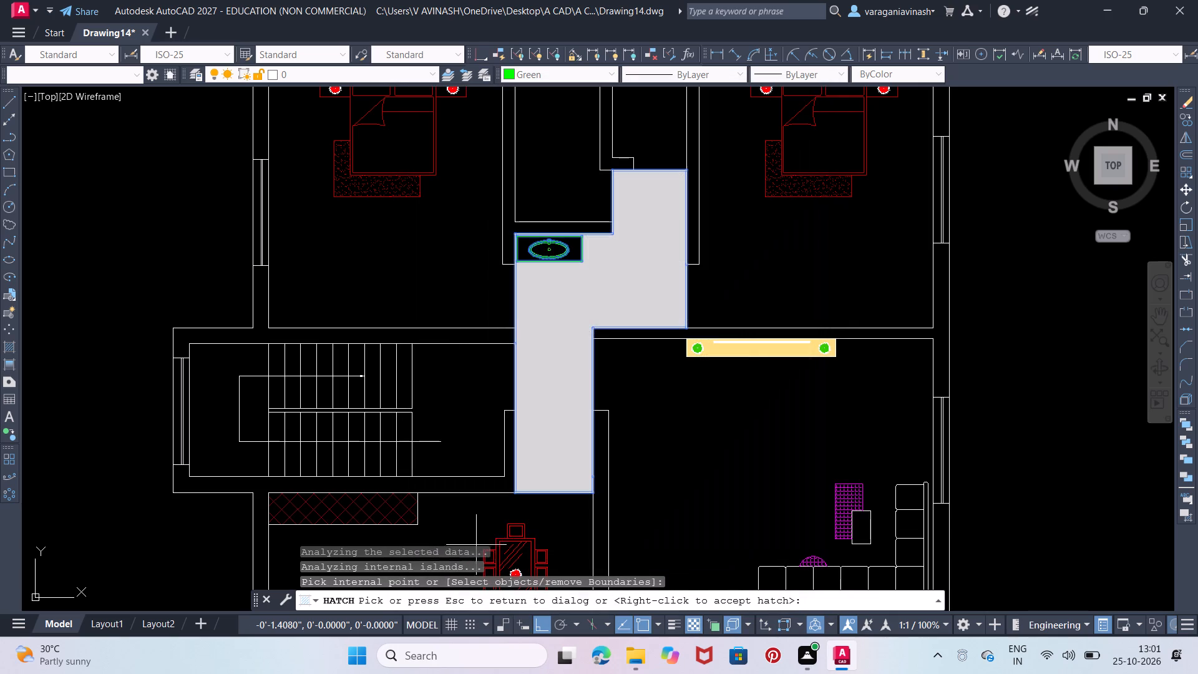
{"action": "key", "text": "Return"}
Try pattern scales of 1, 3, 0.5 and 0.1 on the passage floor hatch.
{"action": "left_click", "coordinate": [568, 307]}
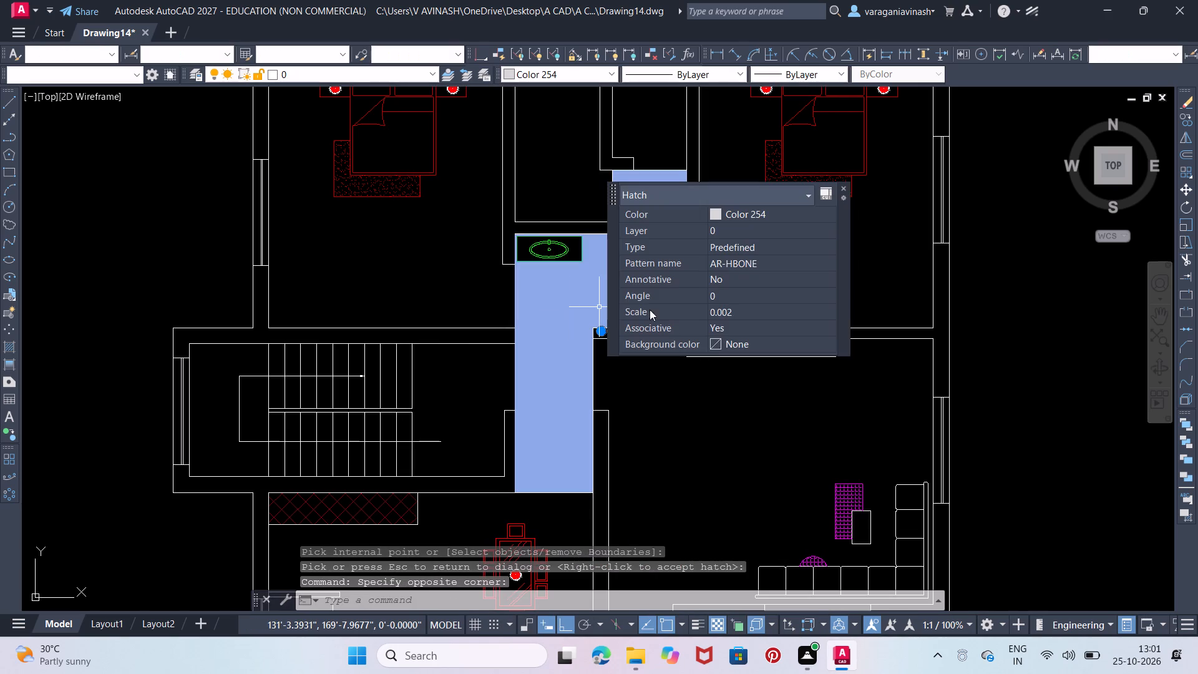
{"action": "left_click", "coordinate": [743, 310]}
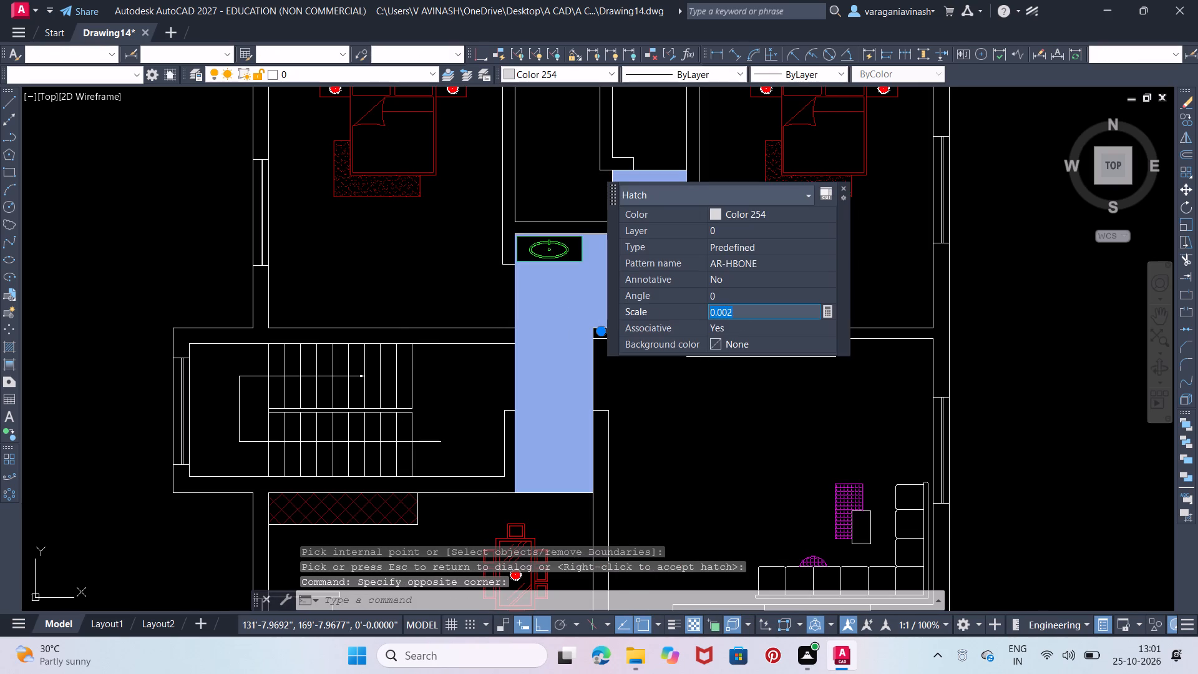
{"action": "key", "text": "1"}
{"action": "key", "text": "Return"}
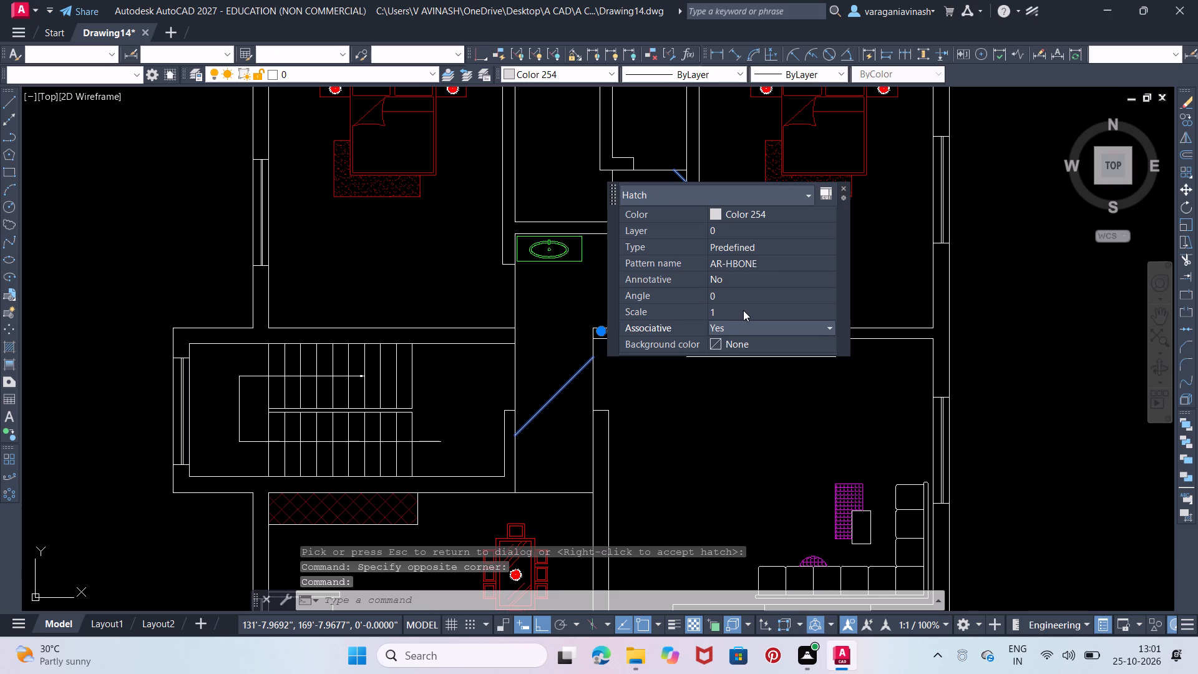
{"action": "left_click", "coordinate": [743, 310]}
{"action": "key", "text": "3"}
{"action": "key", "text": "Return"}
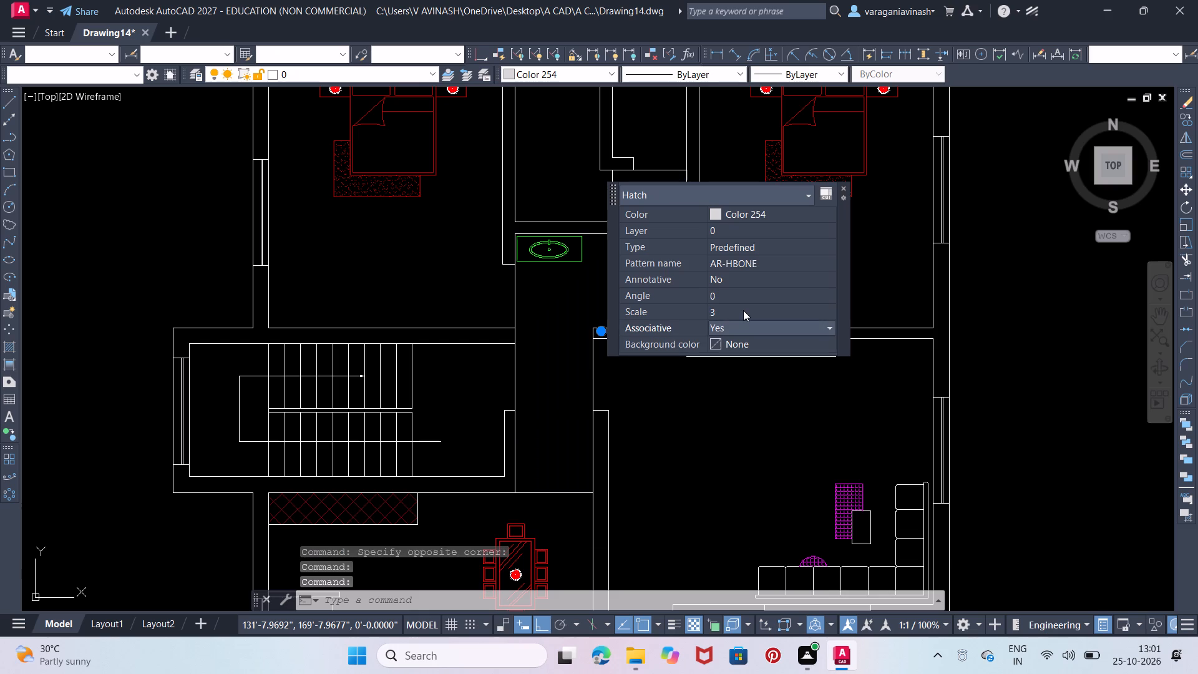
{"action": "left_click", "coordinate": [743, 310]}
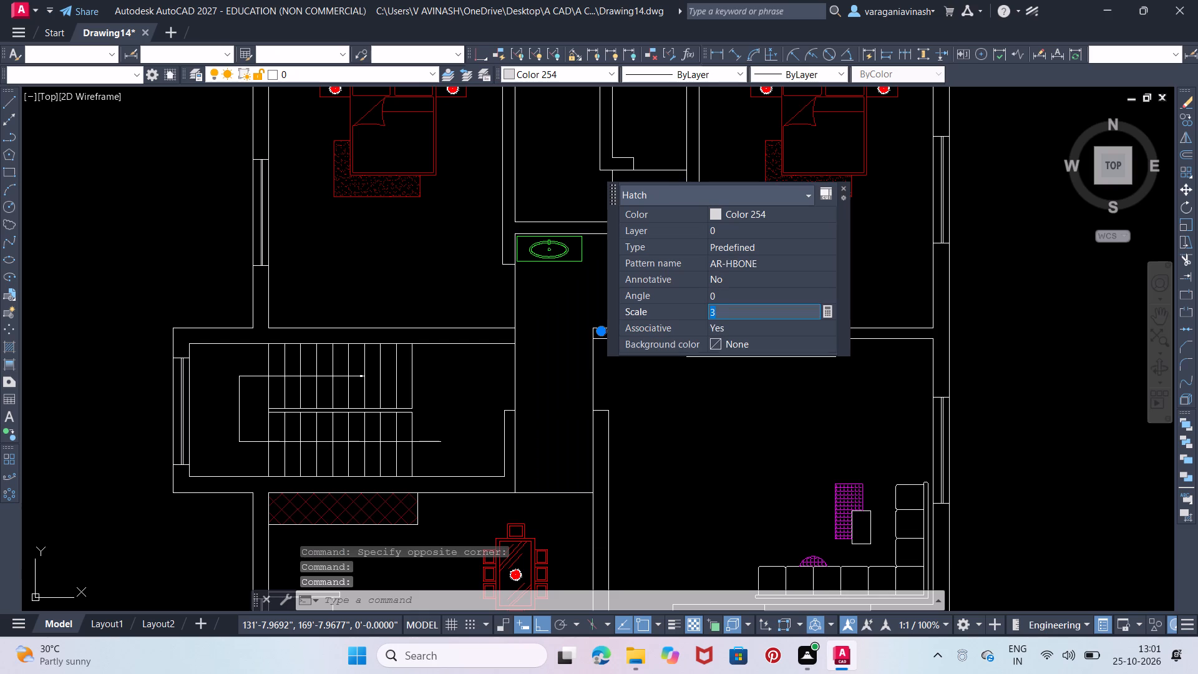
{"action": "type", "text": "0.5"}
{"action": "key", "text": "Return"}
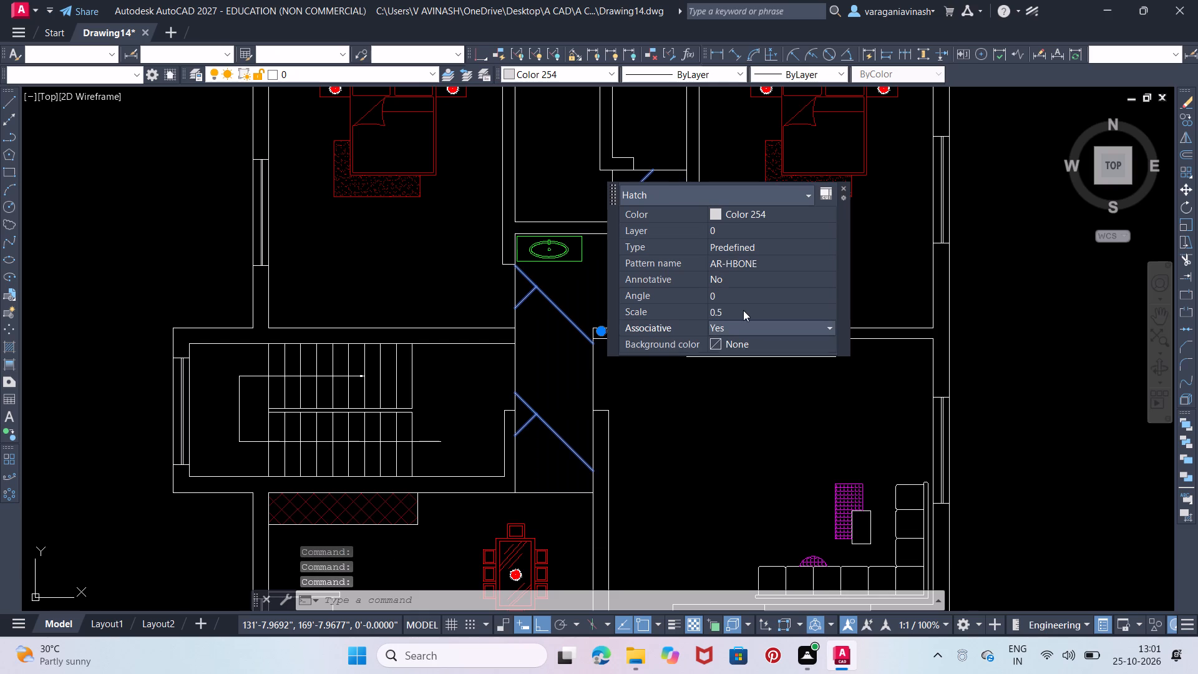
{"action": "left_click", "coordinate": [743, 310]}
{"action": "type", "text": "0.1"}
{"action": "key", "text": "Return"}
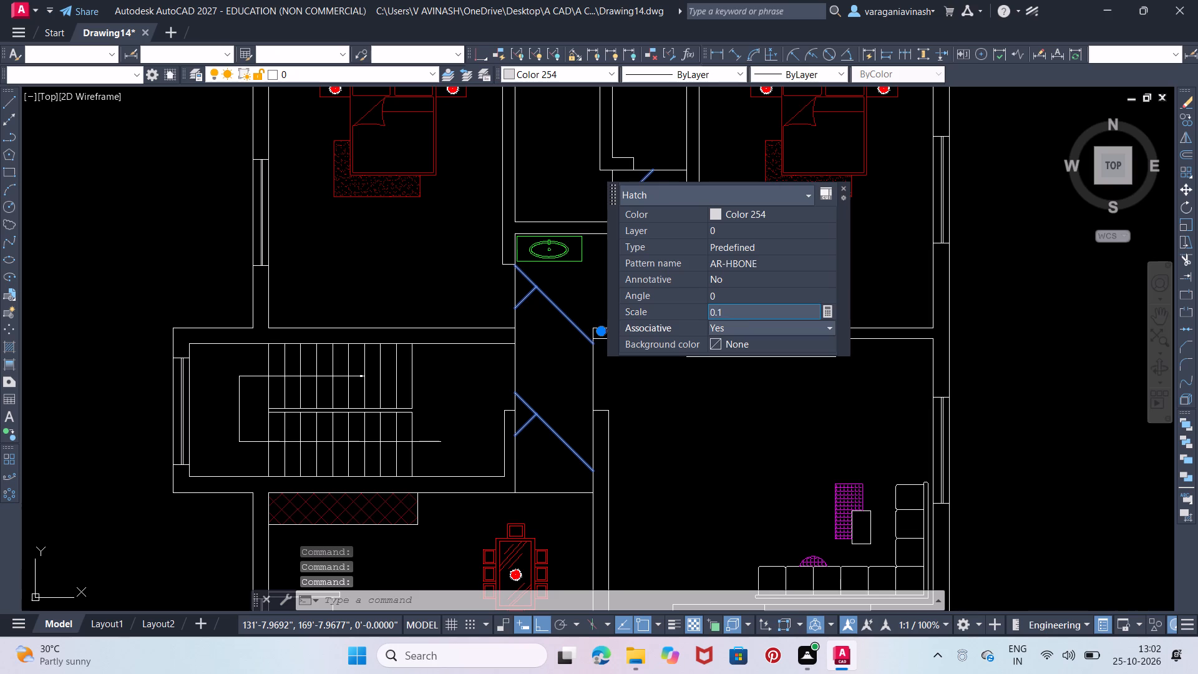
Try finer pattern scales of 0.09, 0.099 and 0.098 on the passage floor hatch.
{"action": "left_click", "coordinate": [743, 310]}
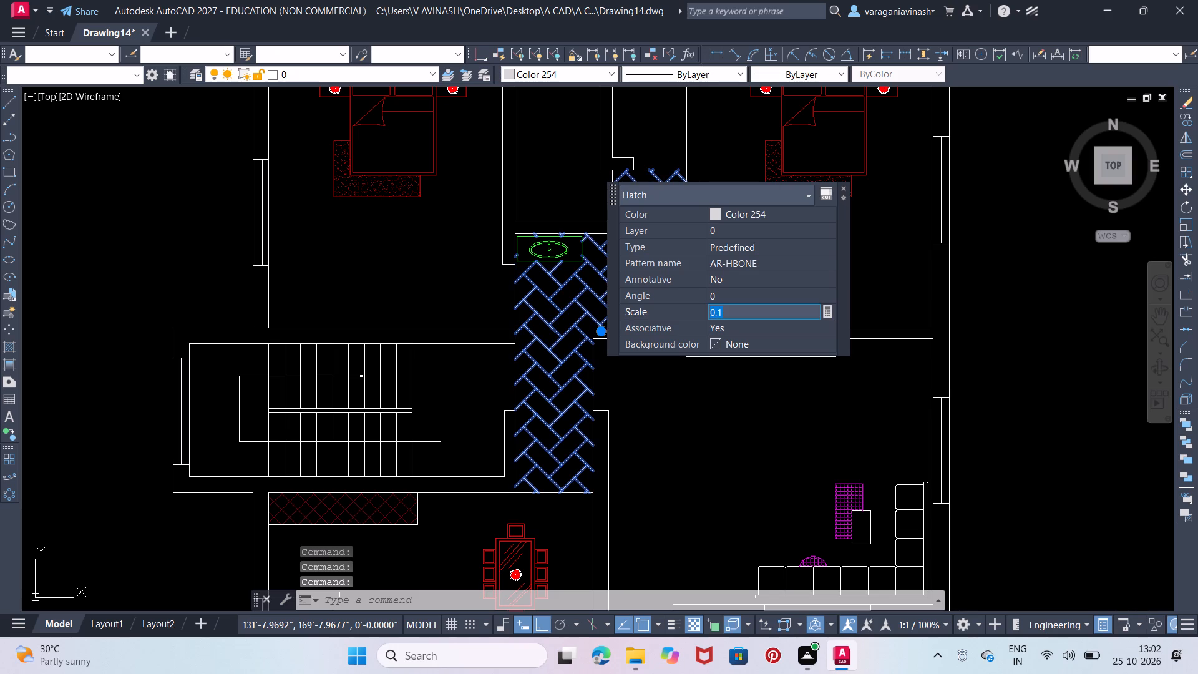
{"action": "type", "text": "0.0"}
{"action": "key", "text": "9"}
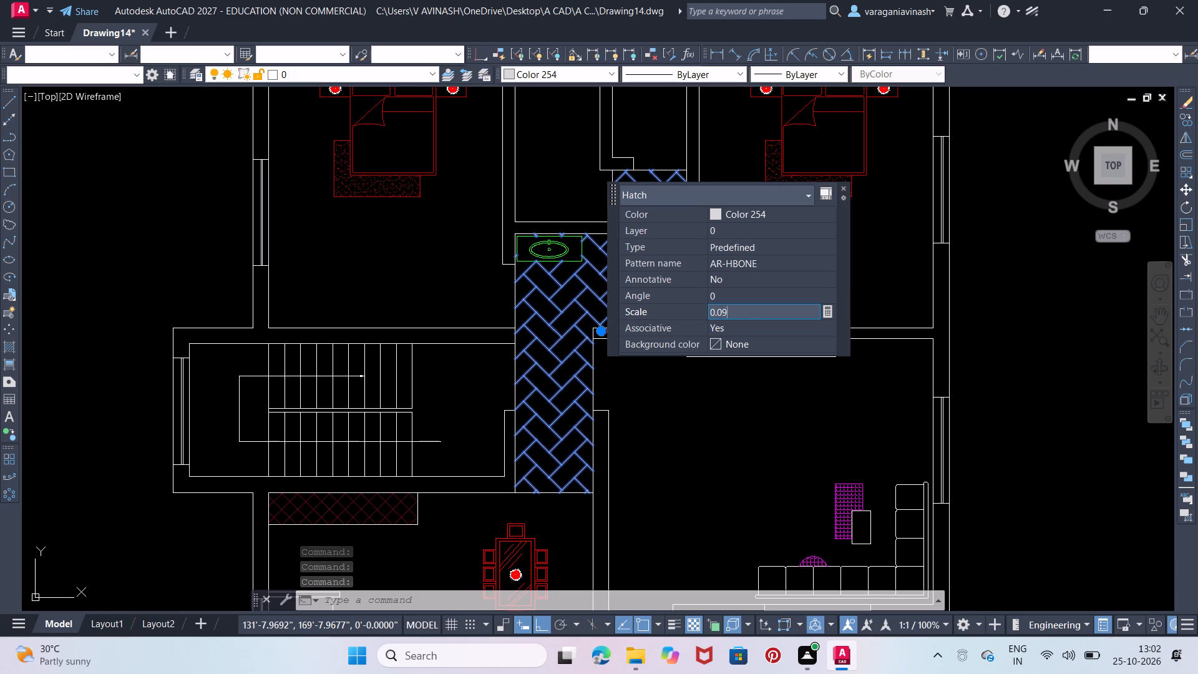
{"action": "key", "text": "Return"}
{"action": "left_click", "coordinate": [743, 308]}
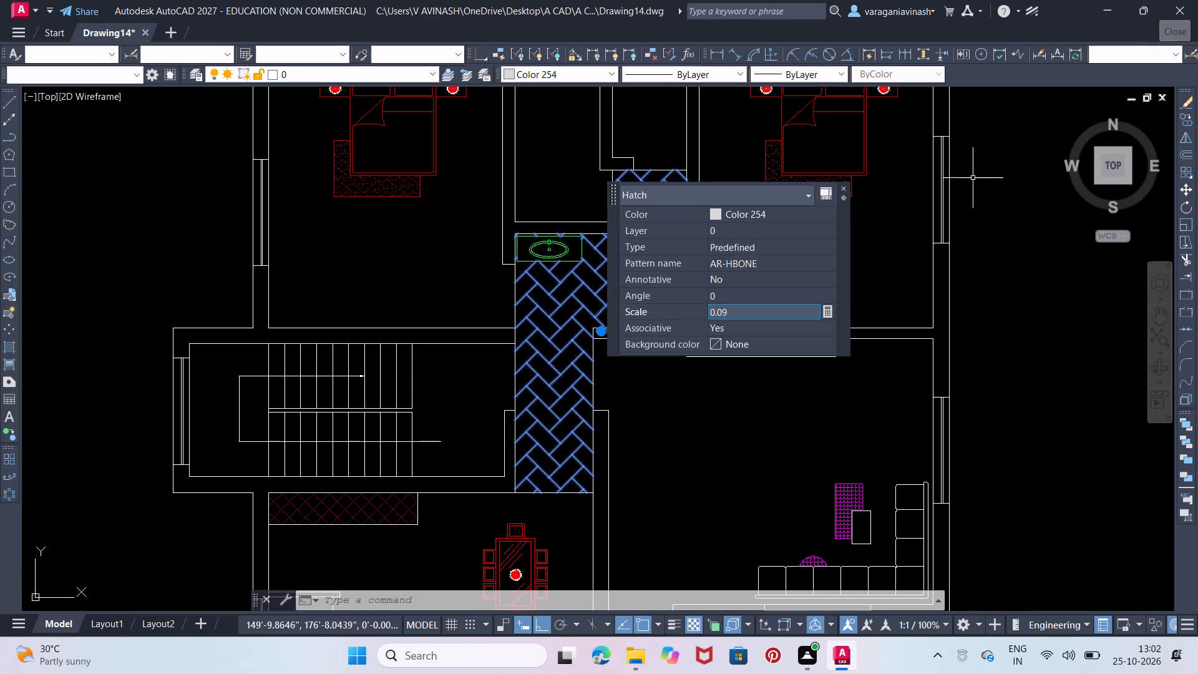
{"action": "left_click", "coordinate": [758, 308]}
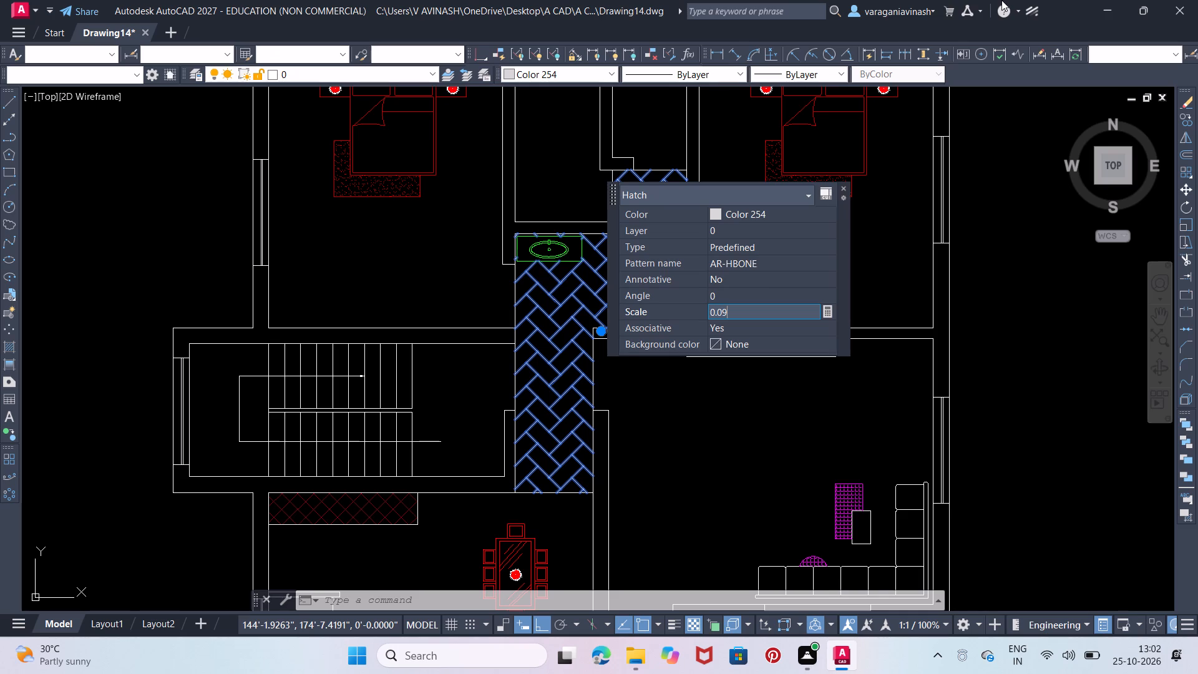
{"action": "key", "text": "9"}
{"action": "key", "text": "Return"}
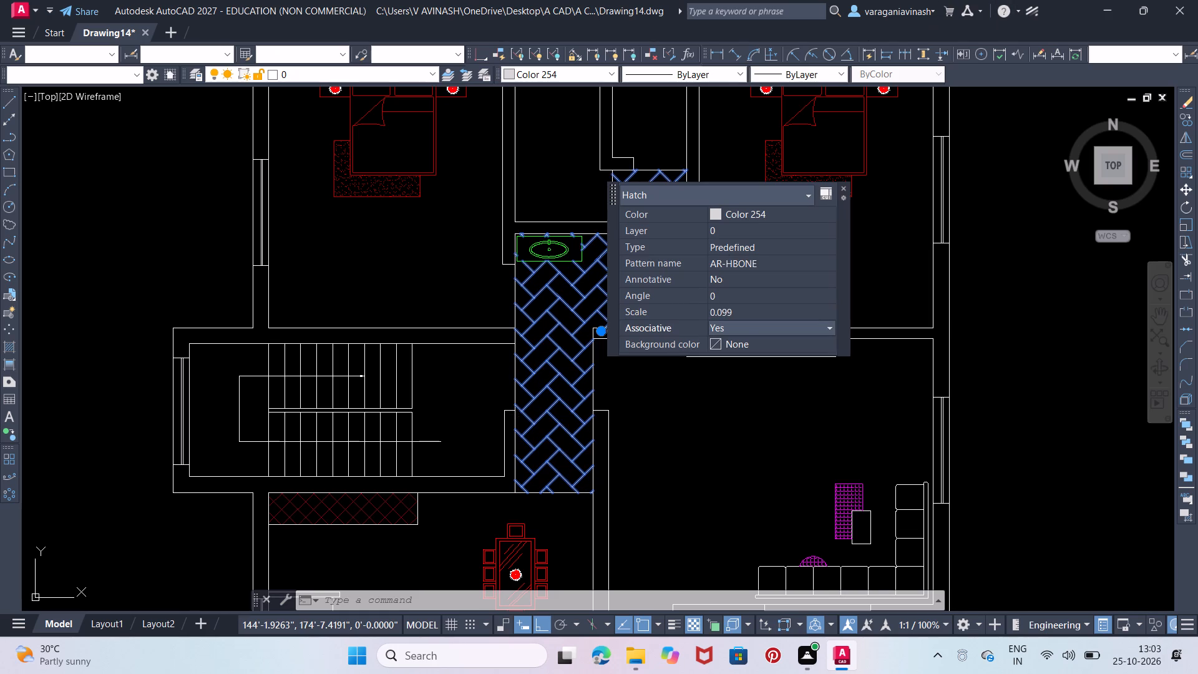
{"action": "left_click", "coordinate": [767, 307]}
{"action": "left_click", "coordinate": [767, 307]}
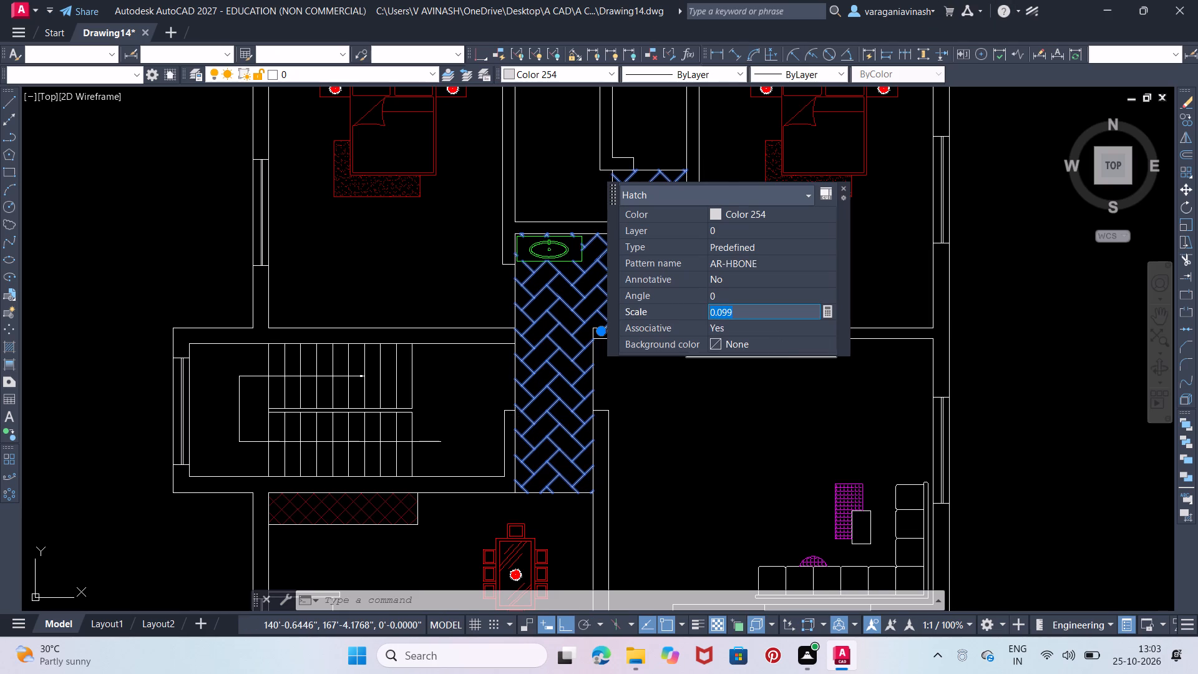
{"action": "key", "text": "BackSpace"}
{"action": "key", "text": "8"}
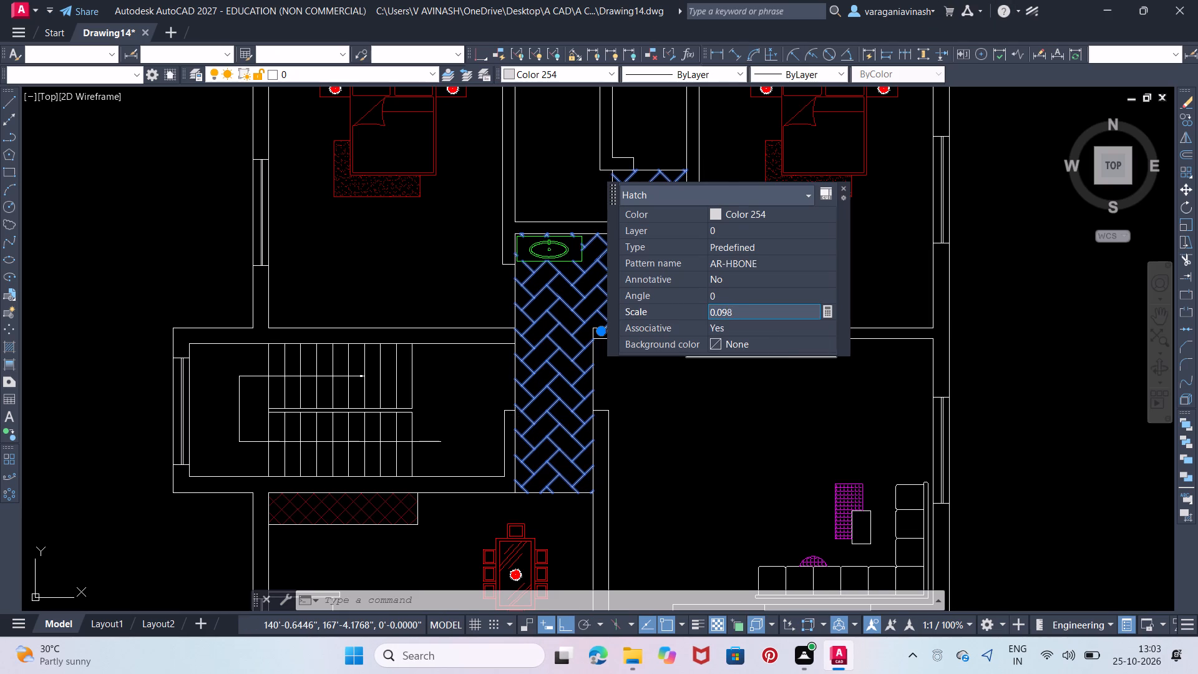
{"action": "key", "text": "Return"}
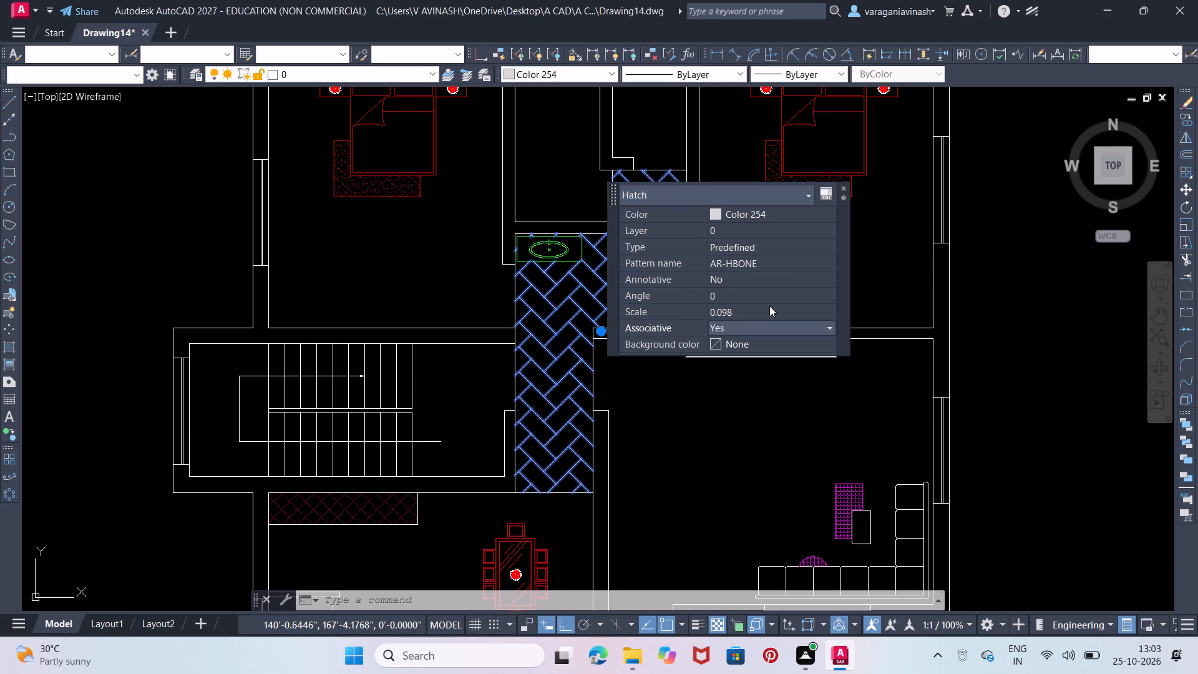
Set the passage floor hatch's pattern scale to 0.0999.
{"action": "left_click", "coordinate": [768, 316]}
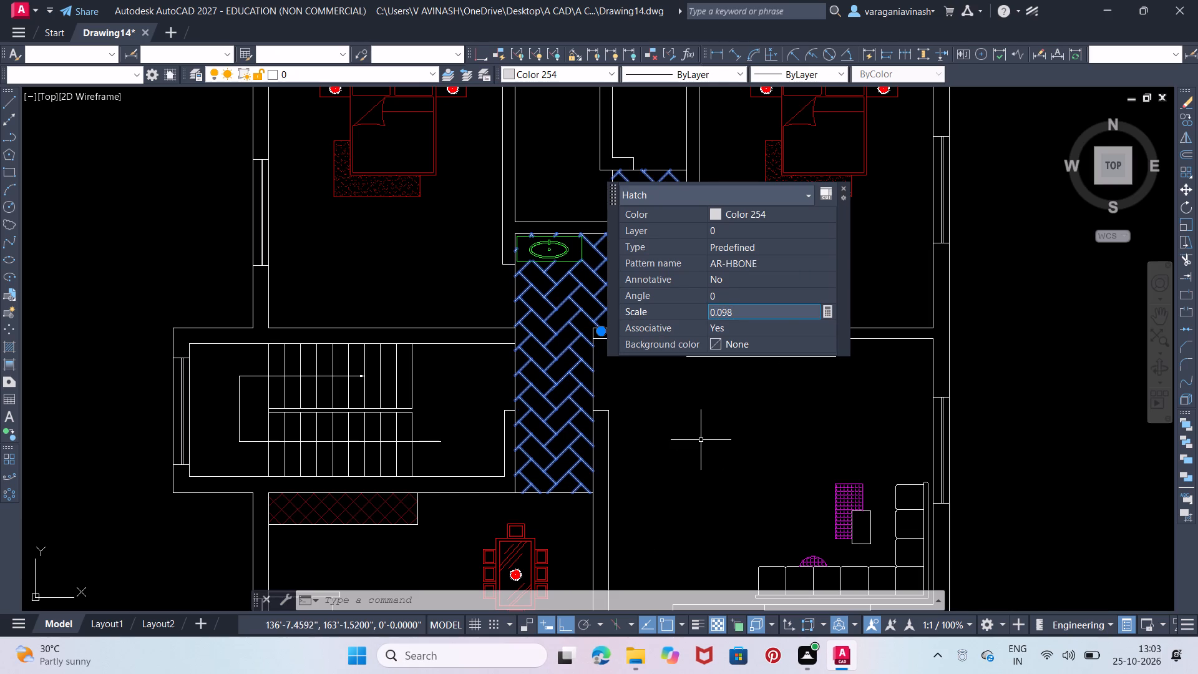
{"action": "left_click", "coordinate": [753, 315]}
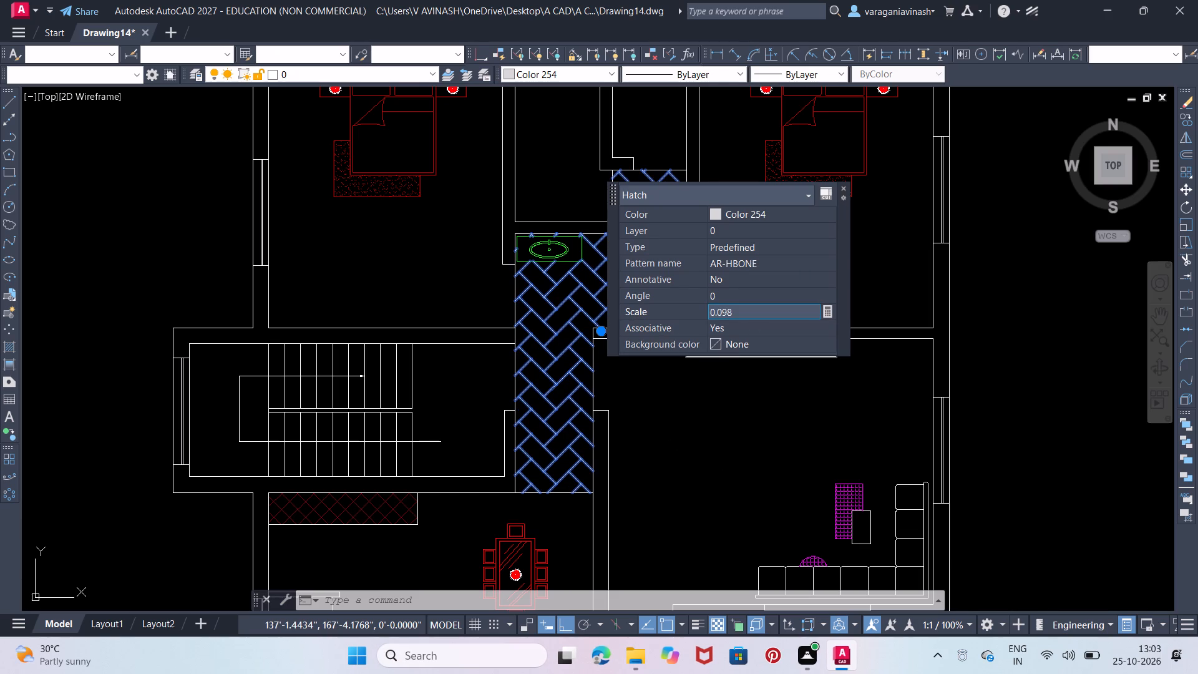
{"action": "key", "text": "BackSpace"}
{"action": "key", "text": "9"}
{"action": "key", "text": "9"}
{"action": "key", "text": "Return"}
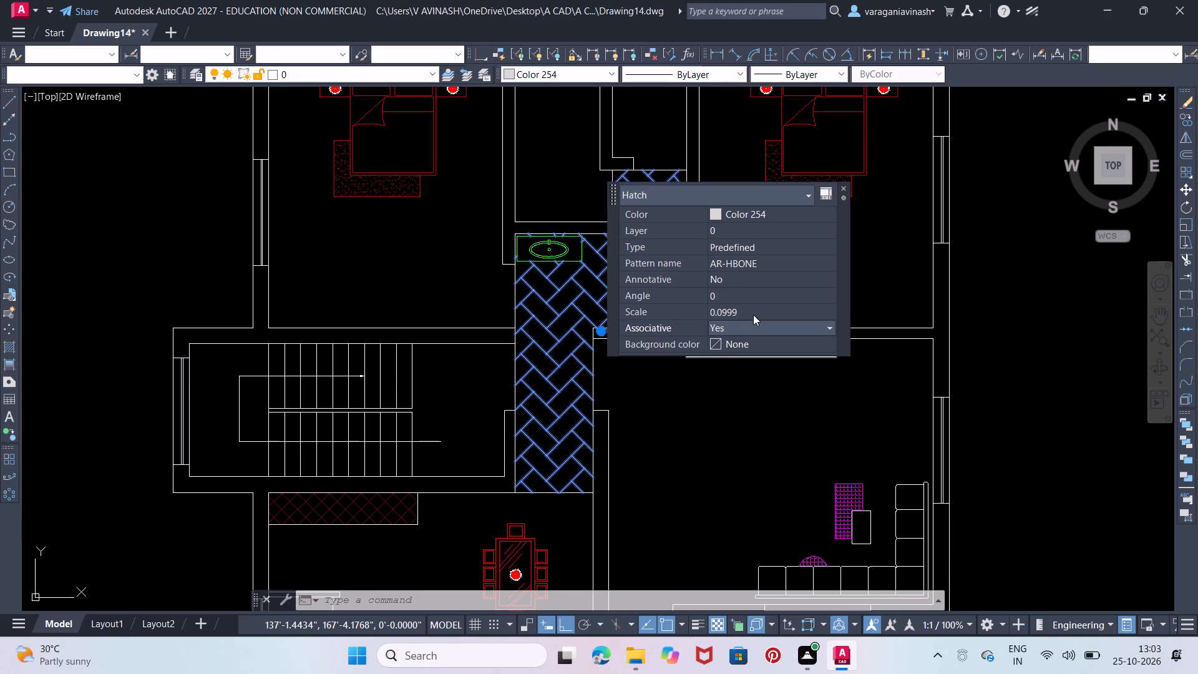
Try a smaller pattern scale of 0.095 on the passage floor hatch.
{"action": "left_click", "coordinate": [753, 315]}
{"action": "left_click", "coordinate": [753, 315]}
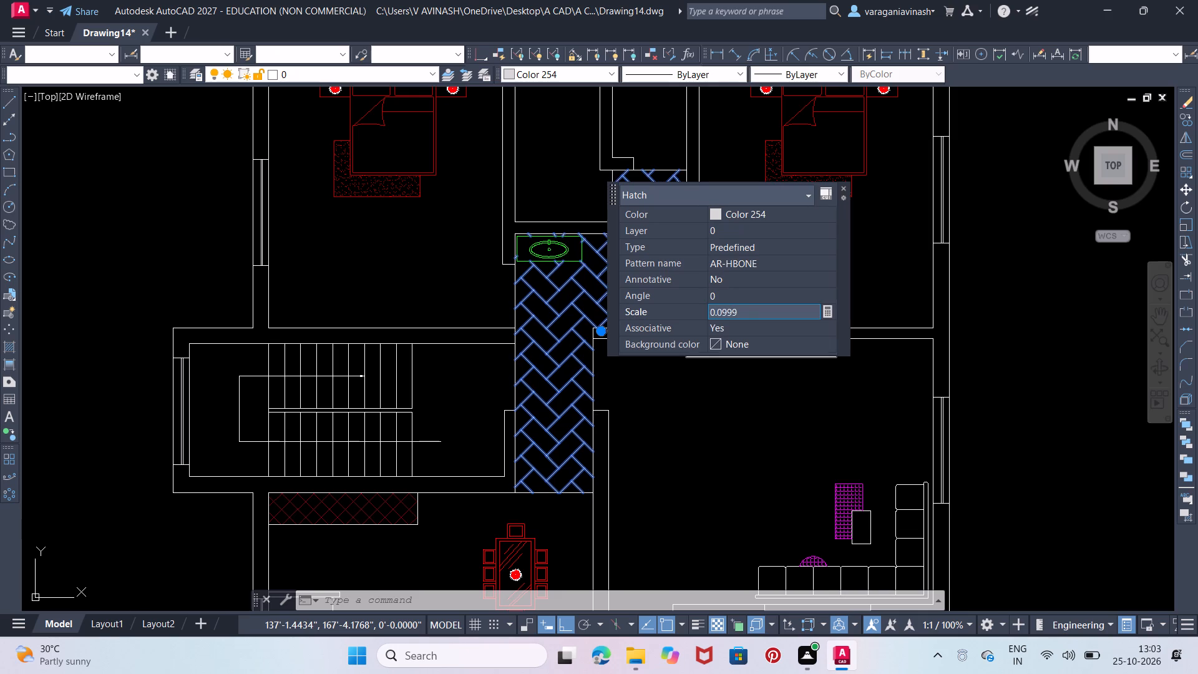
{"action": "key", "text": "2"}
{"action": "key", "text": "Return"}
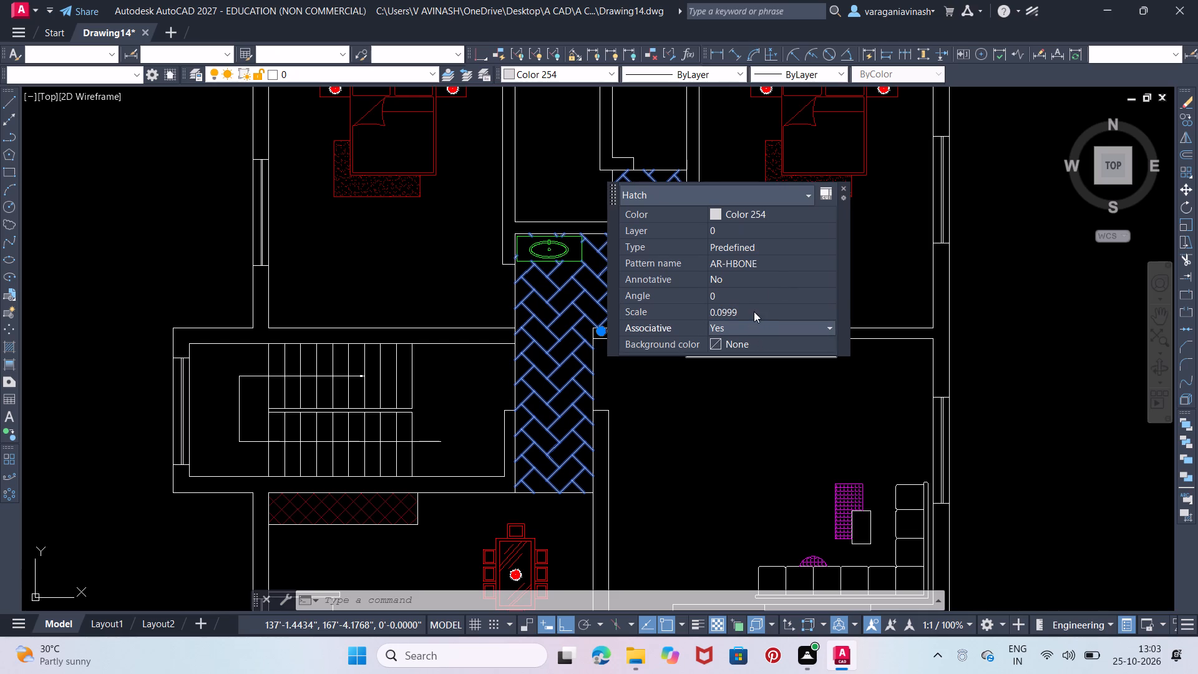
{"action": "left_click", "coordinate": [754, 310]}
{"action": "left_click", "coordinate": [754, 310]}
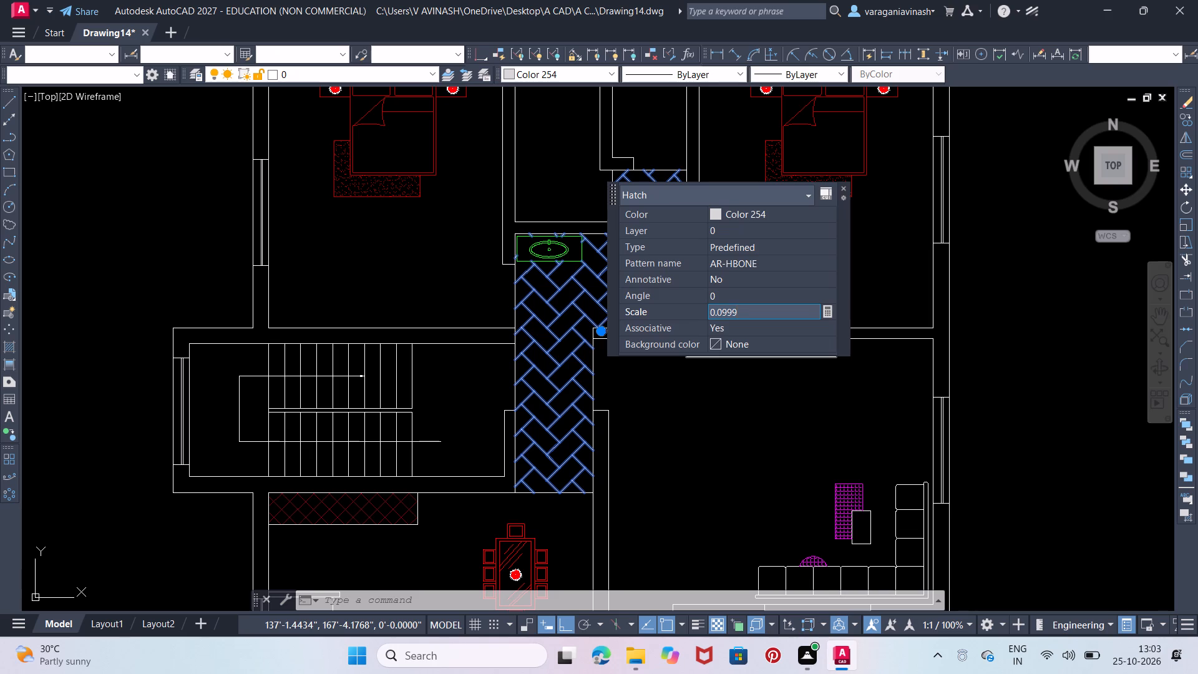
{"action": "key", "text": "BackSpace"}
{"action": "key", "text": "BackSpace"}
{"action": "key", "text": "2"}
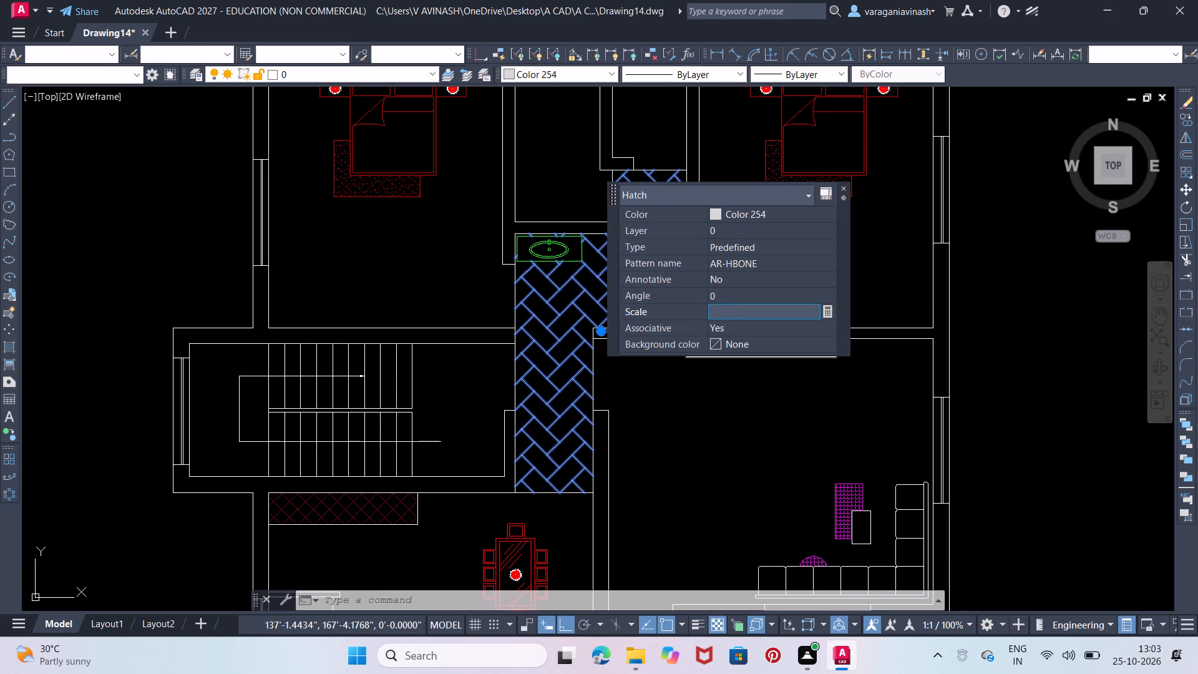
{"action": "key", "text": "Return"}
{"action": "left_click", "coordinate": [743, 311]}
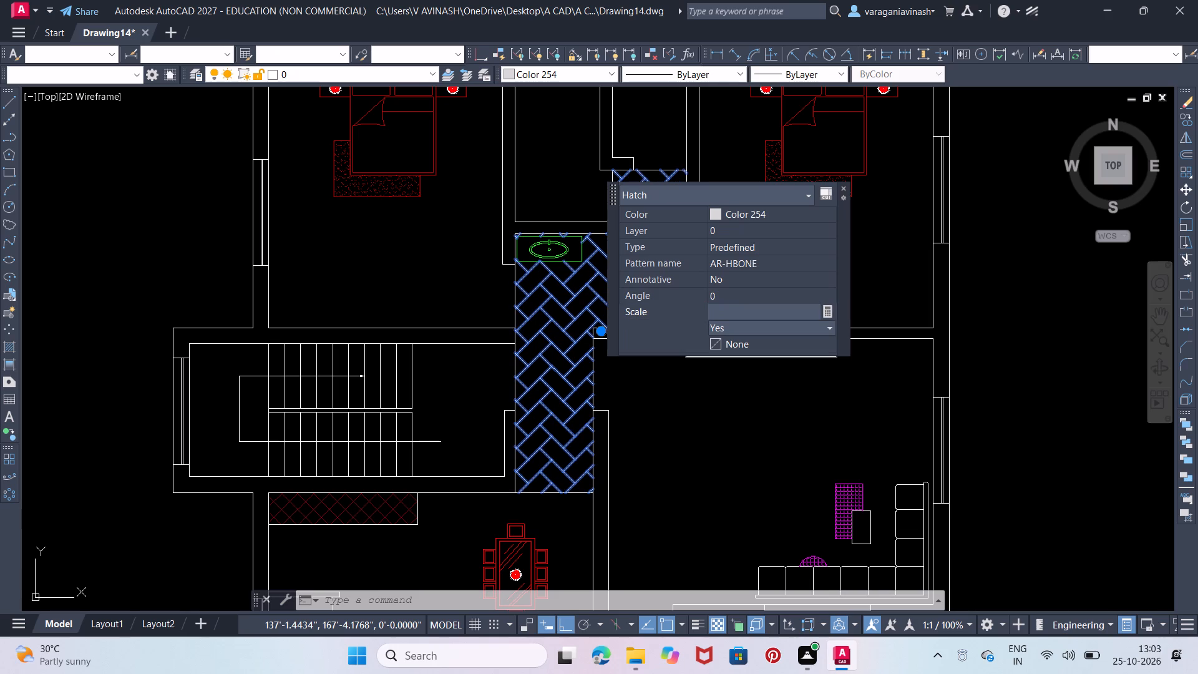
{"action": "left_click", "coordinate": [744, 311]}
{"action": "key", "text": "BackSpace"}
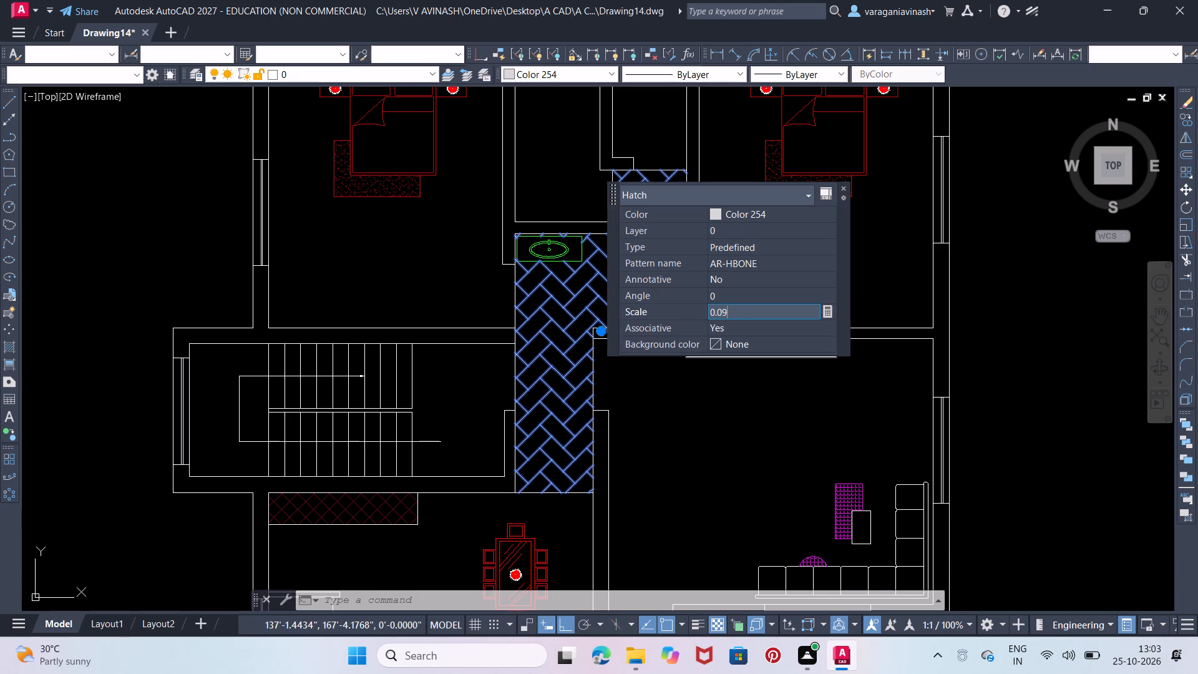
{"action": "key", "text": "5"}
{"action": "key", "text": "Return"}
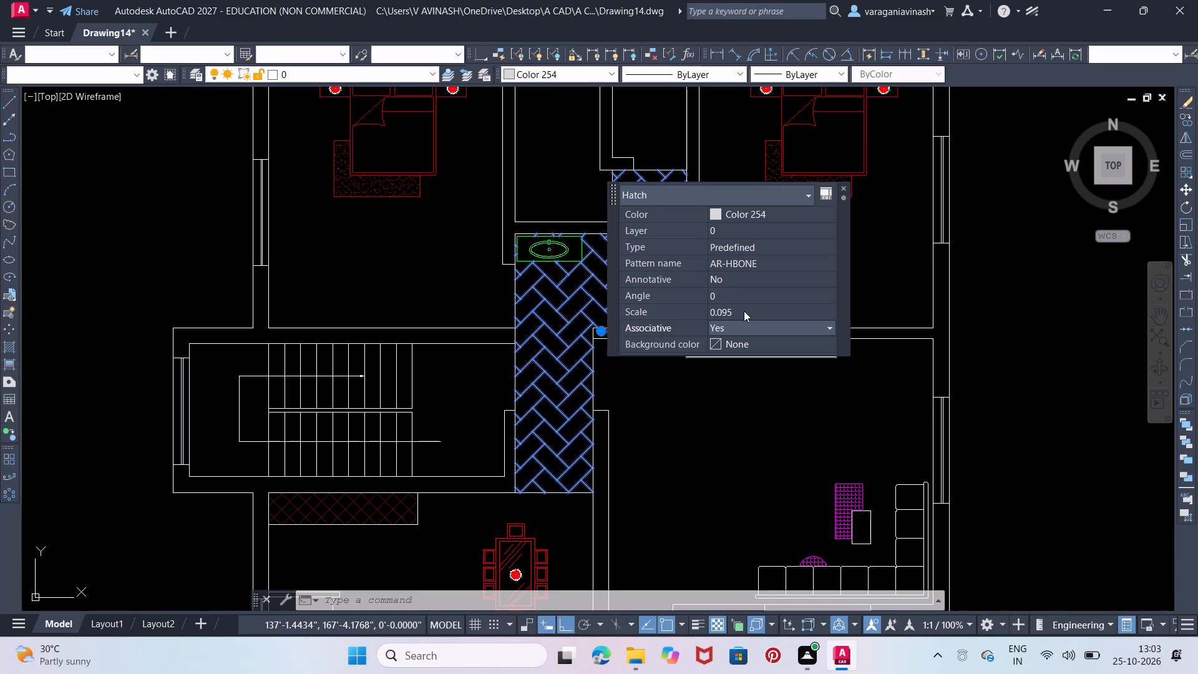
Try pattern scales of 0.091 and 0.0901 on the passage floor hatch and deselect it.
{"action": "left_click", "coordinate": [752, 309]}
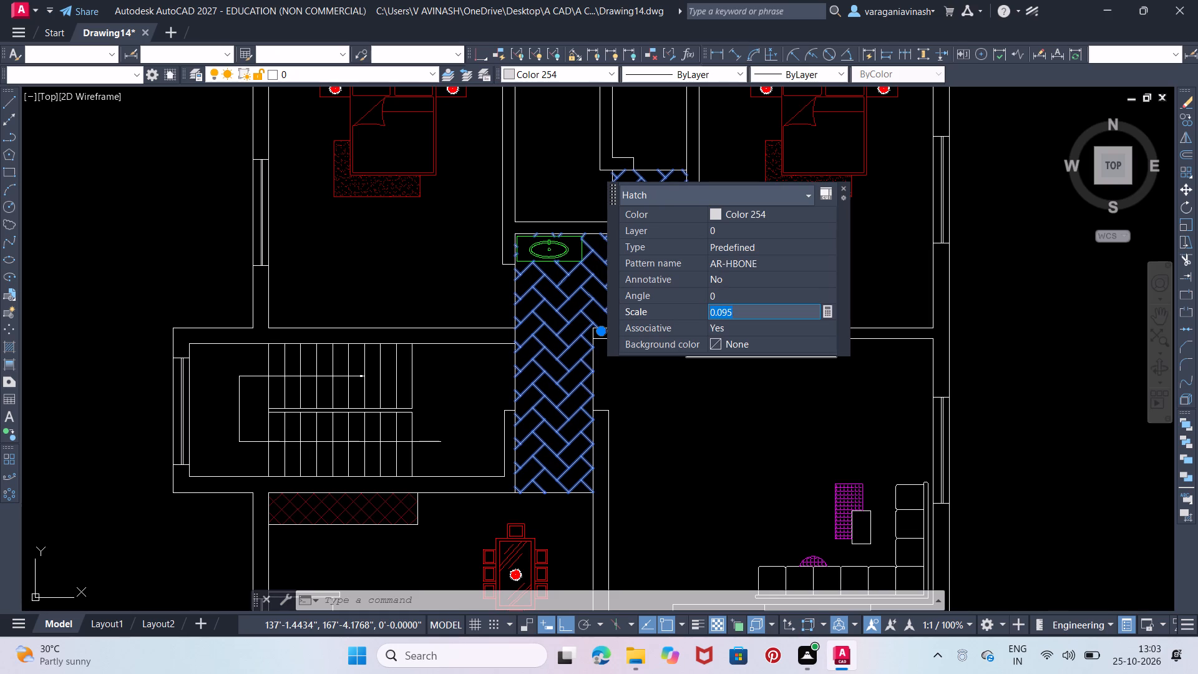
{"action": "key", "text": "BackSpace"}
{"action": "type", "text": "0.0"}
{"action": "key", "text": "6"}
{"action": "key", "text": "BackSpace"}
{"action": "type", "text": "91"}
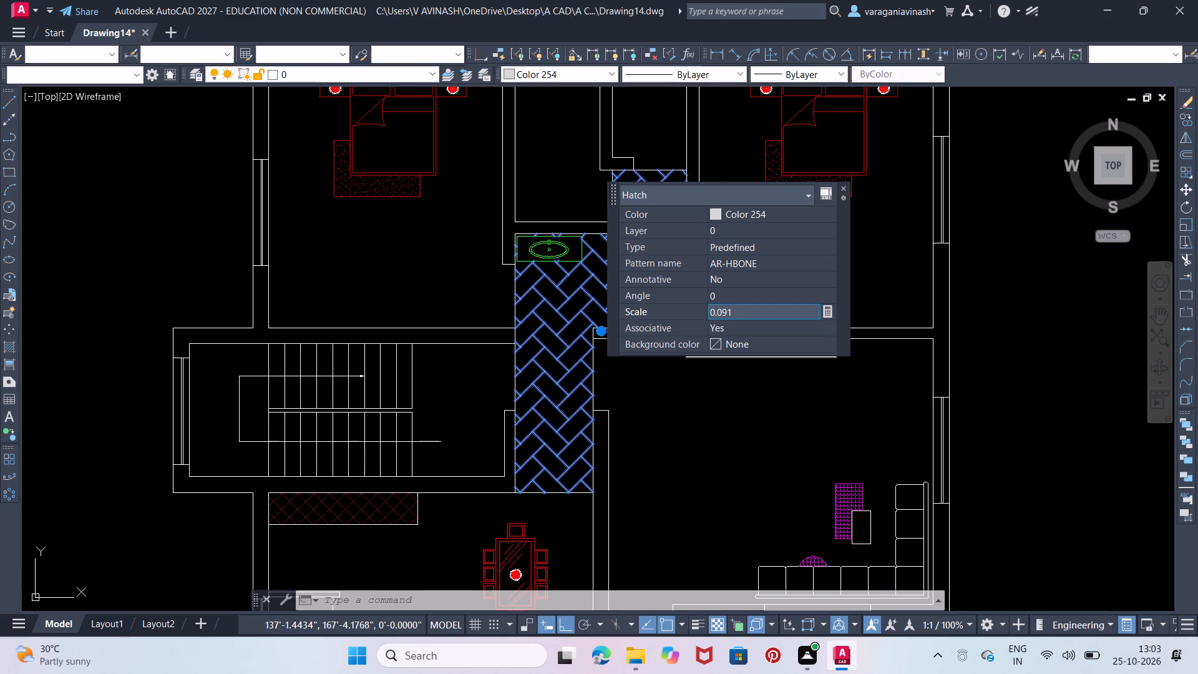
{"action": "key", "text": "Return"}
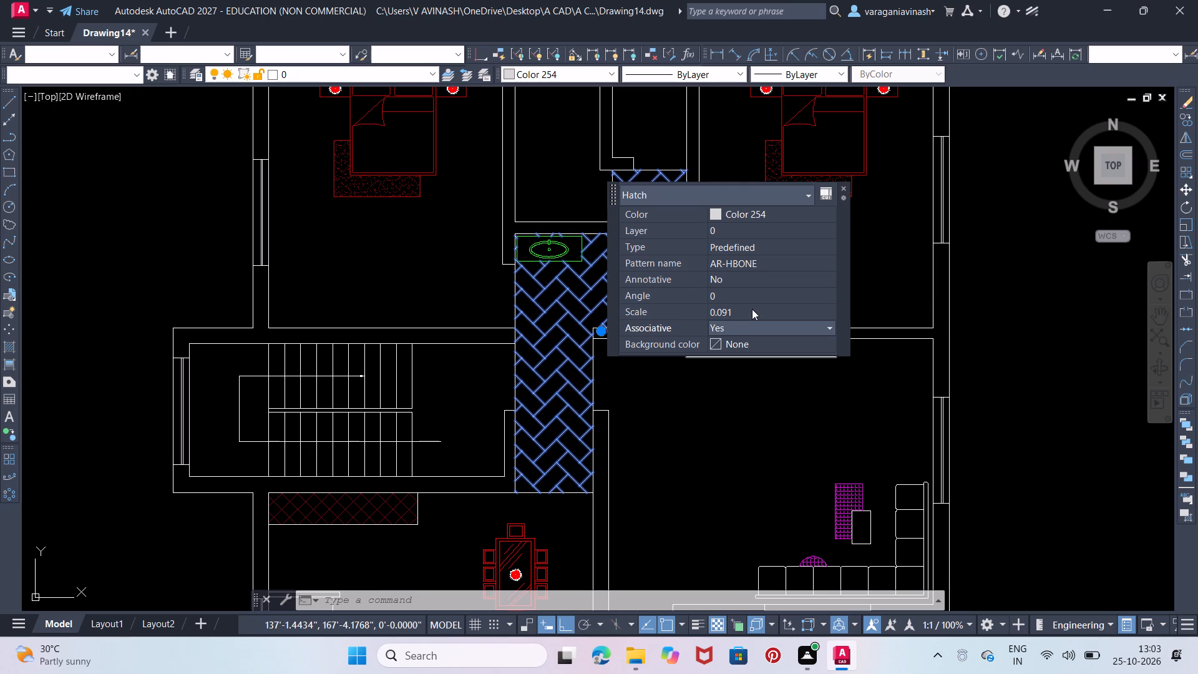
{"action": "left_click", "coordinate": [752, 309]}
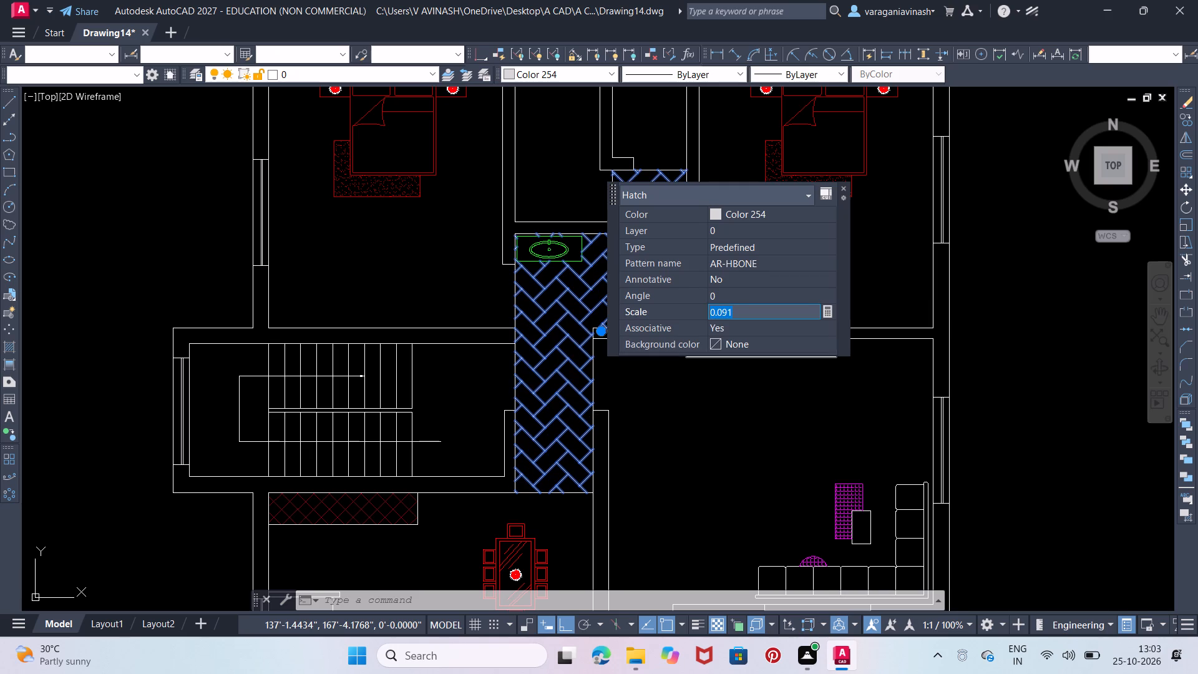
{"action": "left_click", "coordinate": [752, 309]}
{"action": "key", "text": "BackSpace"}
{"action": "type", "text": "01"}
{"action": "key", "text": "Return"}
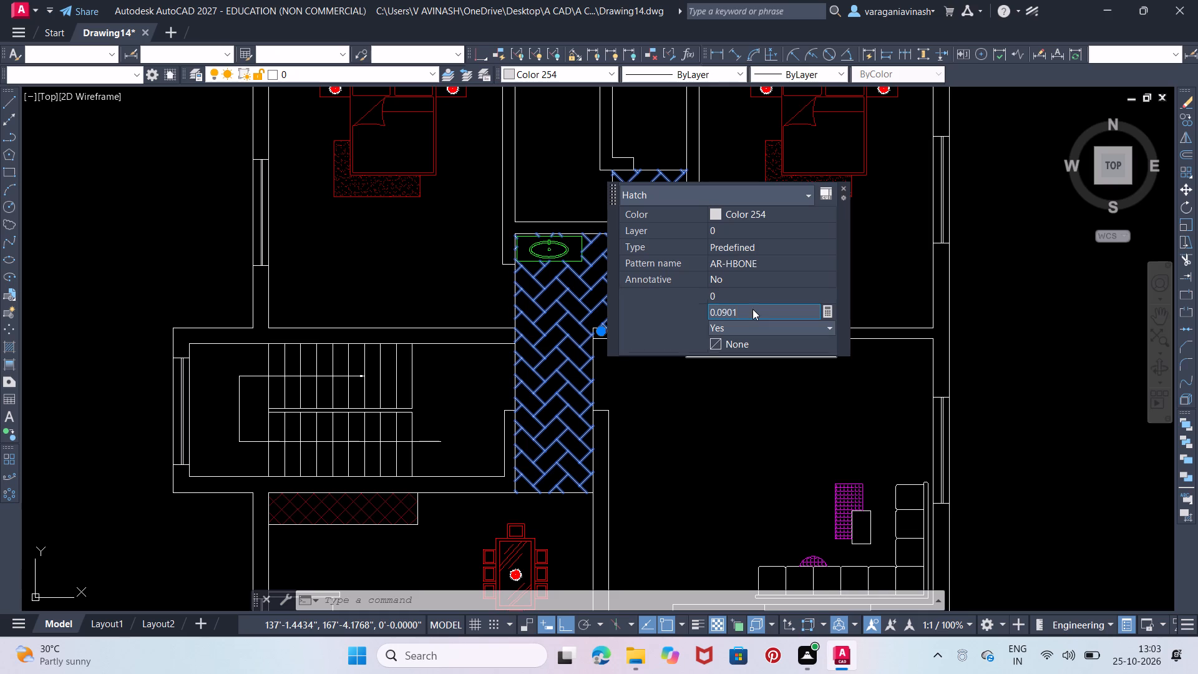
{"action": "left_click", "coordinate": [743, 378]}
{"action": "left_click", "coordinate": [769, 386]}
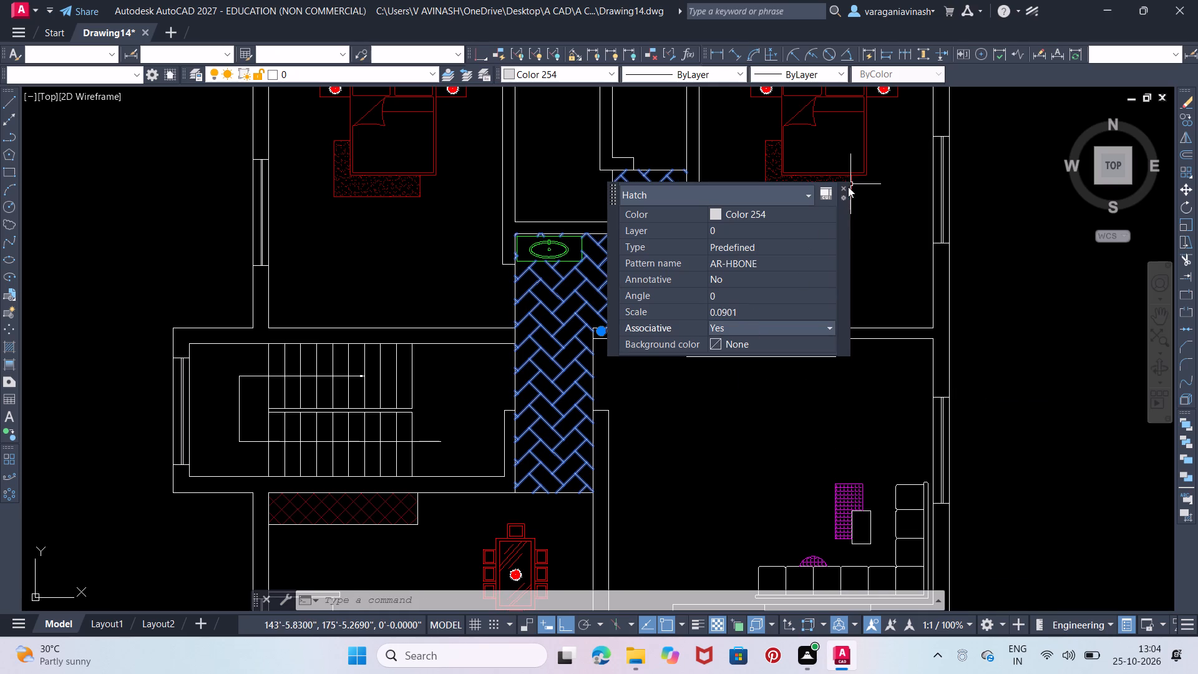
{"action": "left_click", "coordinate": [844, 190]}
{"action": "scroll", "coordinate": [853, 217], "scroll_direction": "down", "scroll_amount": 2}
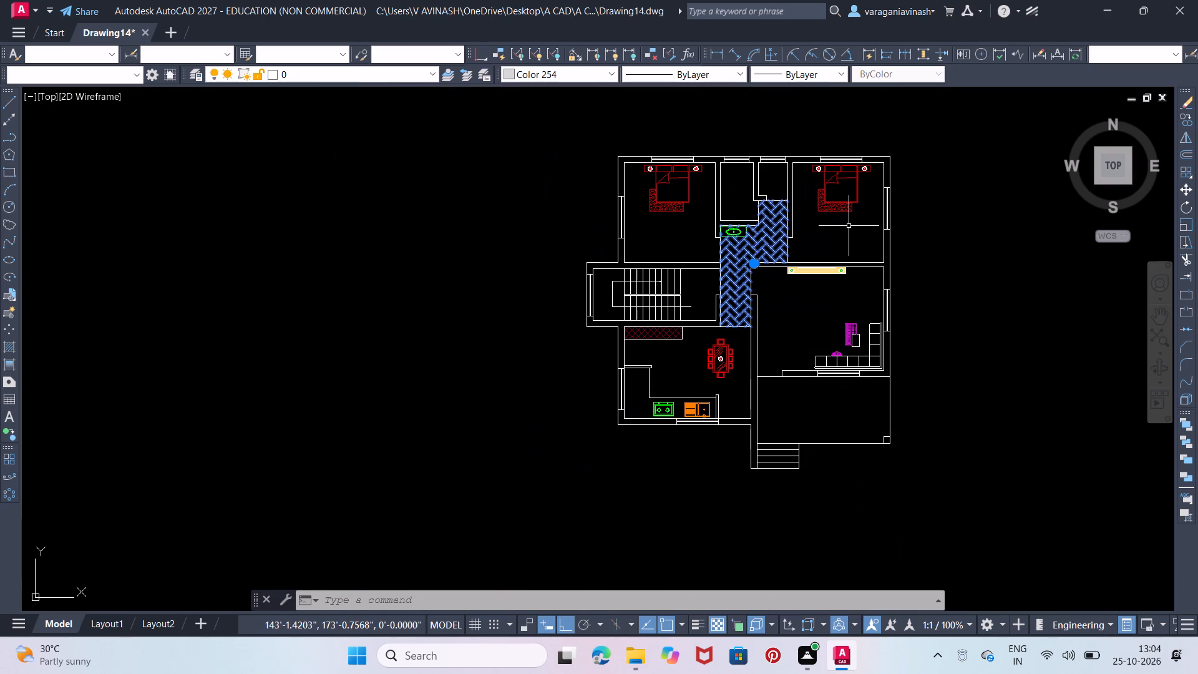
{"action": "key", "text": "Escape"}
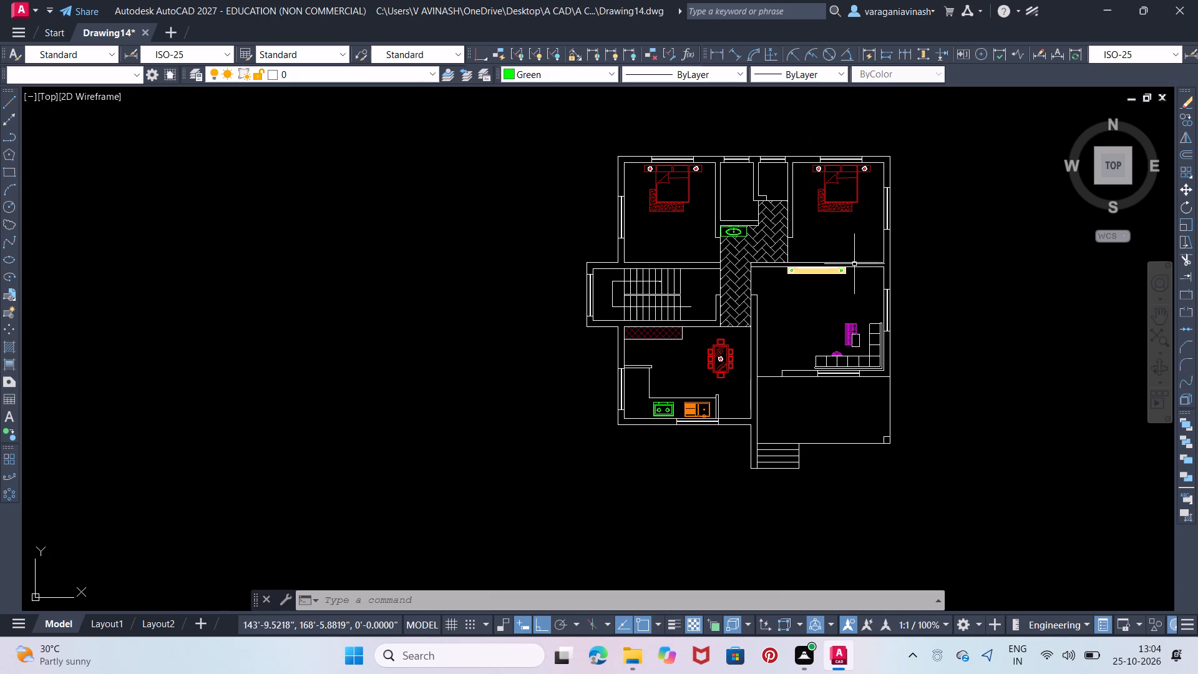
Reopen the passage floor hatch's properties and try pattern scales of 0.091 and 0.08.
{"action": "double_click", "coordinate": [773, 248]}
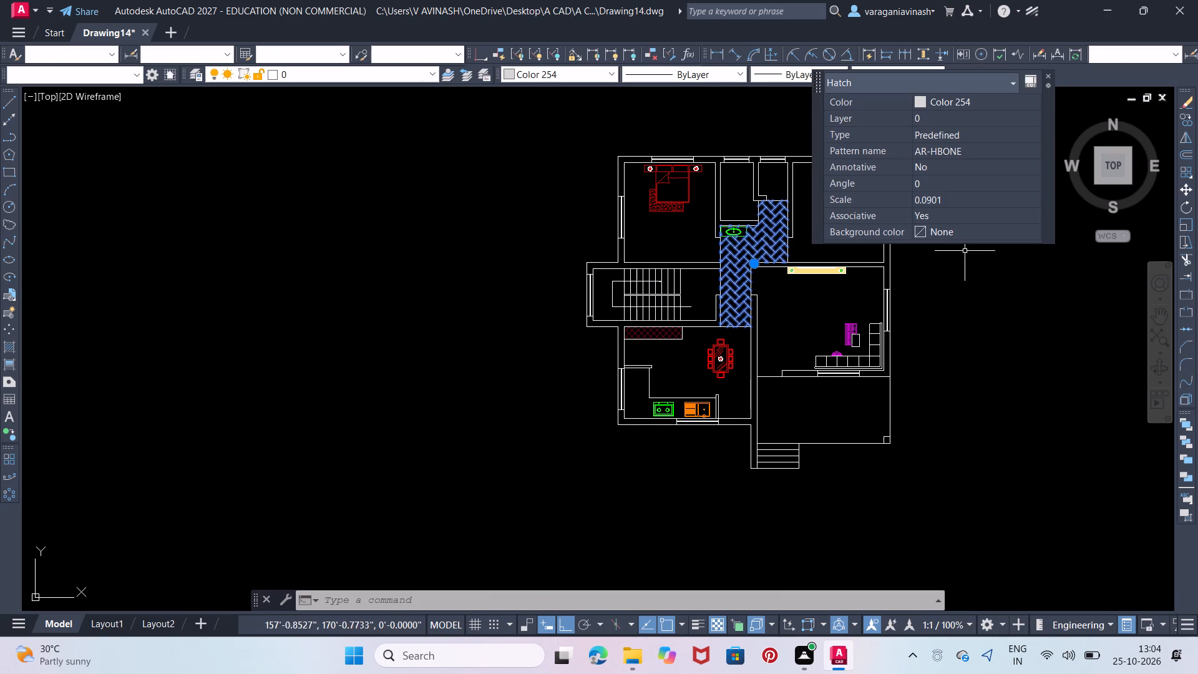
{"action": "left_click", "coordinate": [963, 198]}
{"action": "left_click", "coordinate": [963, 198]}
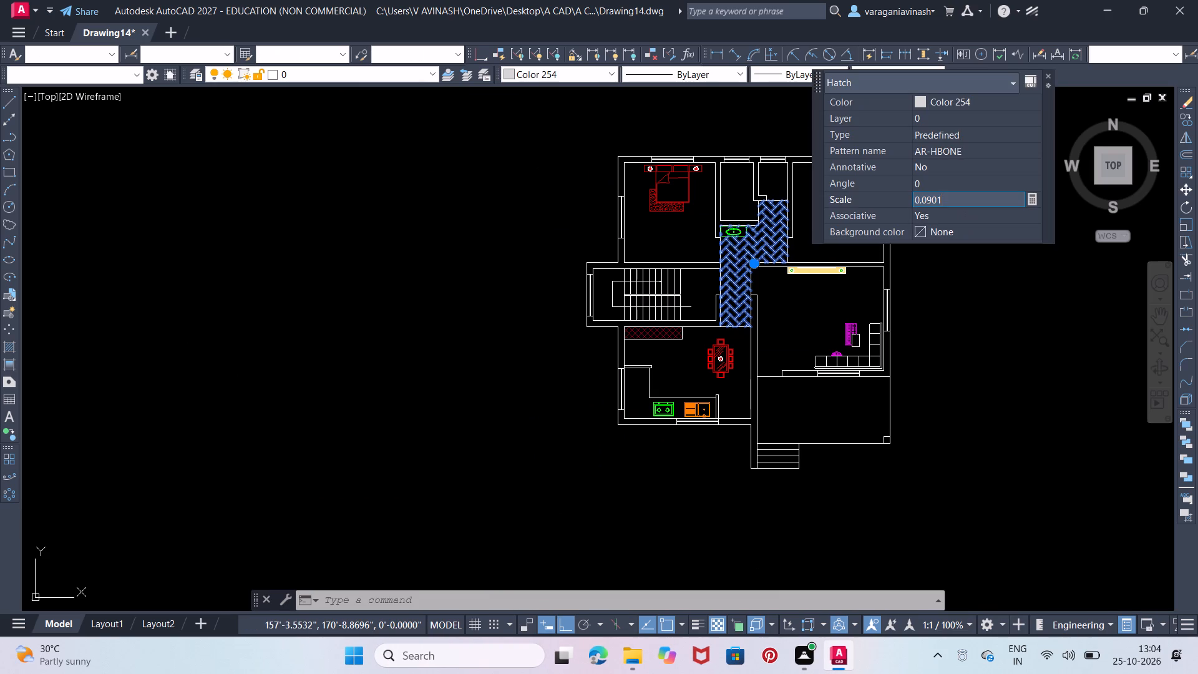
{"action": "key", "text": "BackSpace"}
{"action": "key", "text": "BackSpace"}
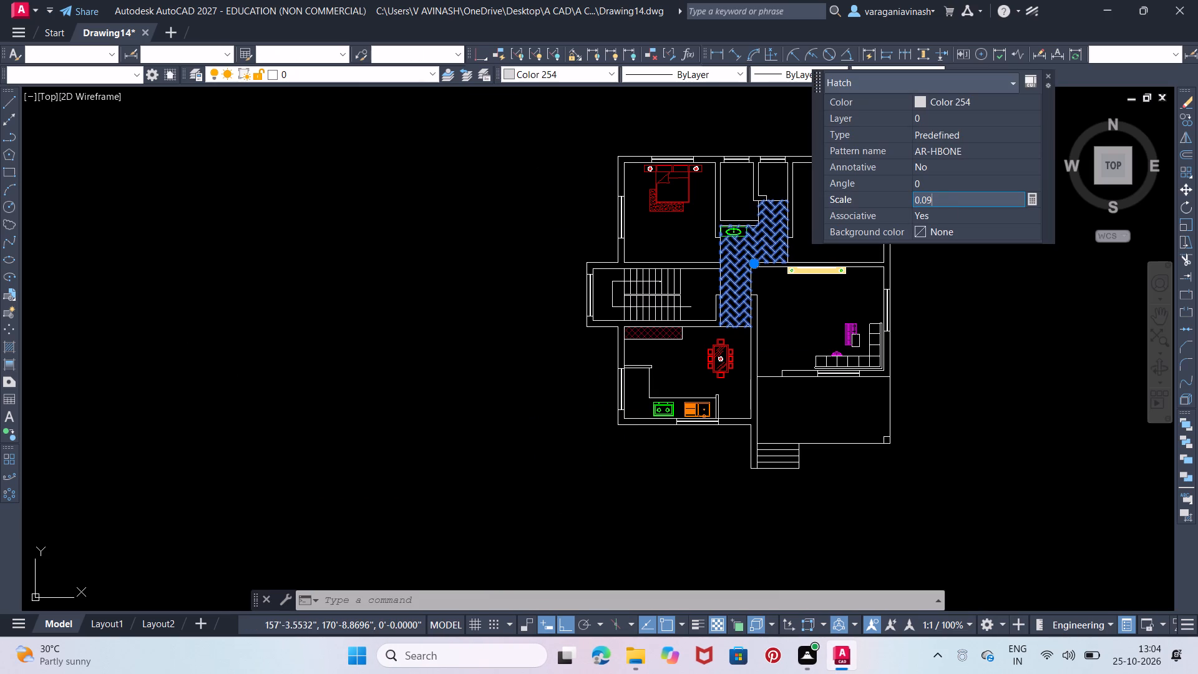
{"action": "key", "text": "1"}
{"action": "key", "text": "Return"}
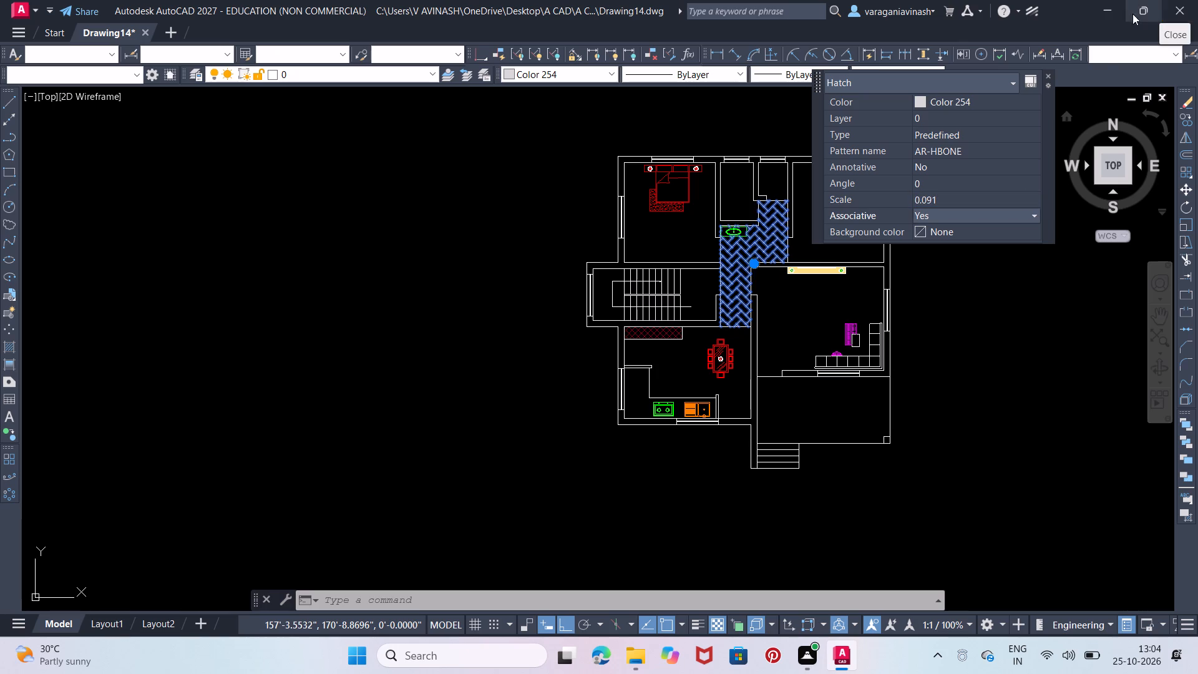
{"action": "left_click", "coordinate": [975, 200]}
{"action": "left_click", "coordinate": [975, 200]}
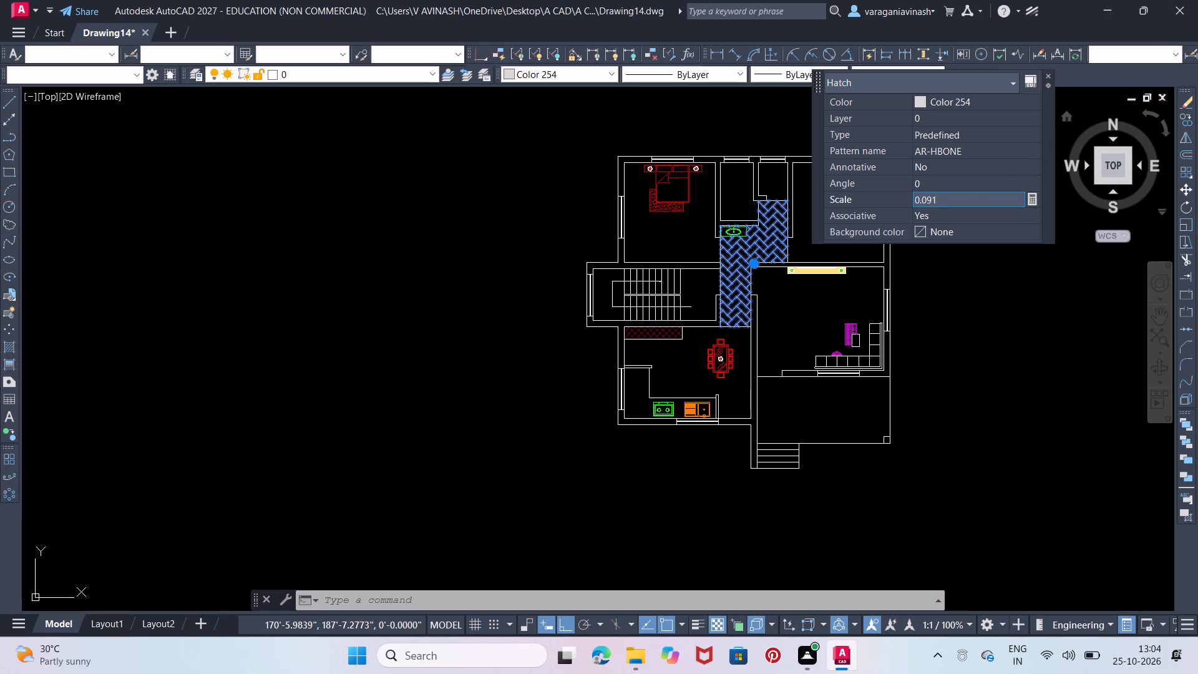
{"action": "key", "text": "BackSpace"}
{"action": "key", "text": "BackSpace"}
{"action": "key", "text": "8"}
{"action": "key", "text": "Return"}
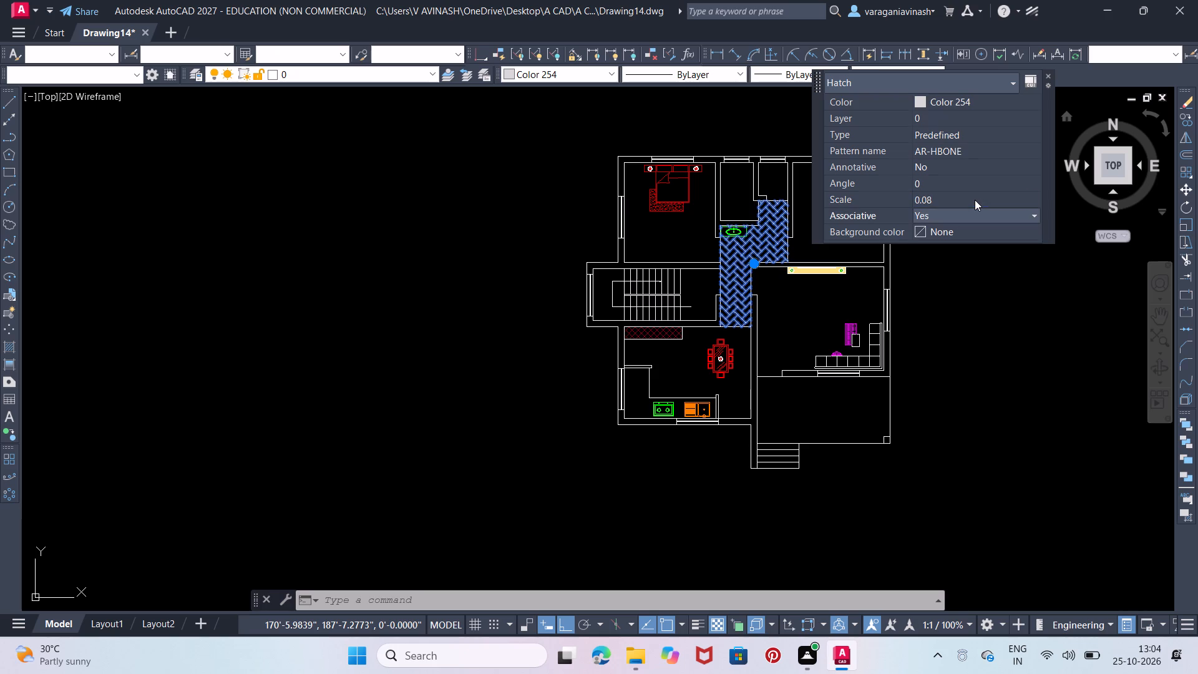
Set the passage floor hatch's pattern scale to 0.05 and deselect the hatch.
{"action": "left_click", "coordinate": [975, 200]}
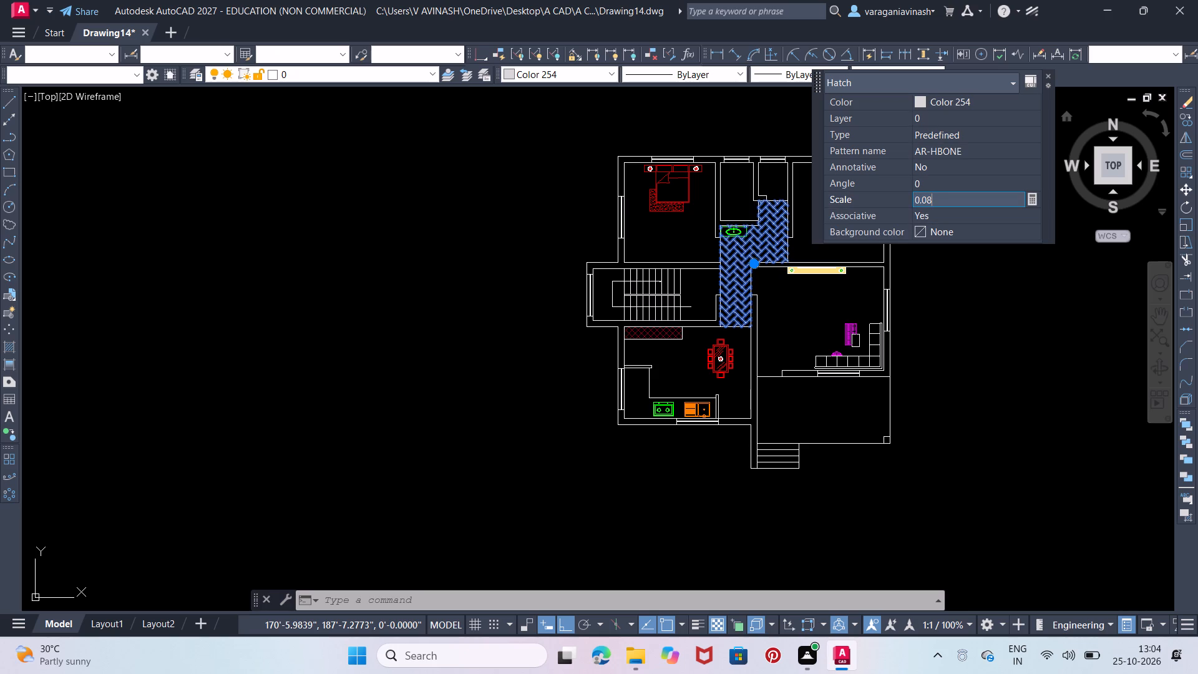
{"action": "left_click", "coordinate": [975, 200]}
{"action": "key", "text": "BackSpace"}
{"action": "key", "text": "5"}
{"action": "key", "text": "Return"}
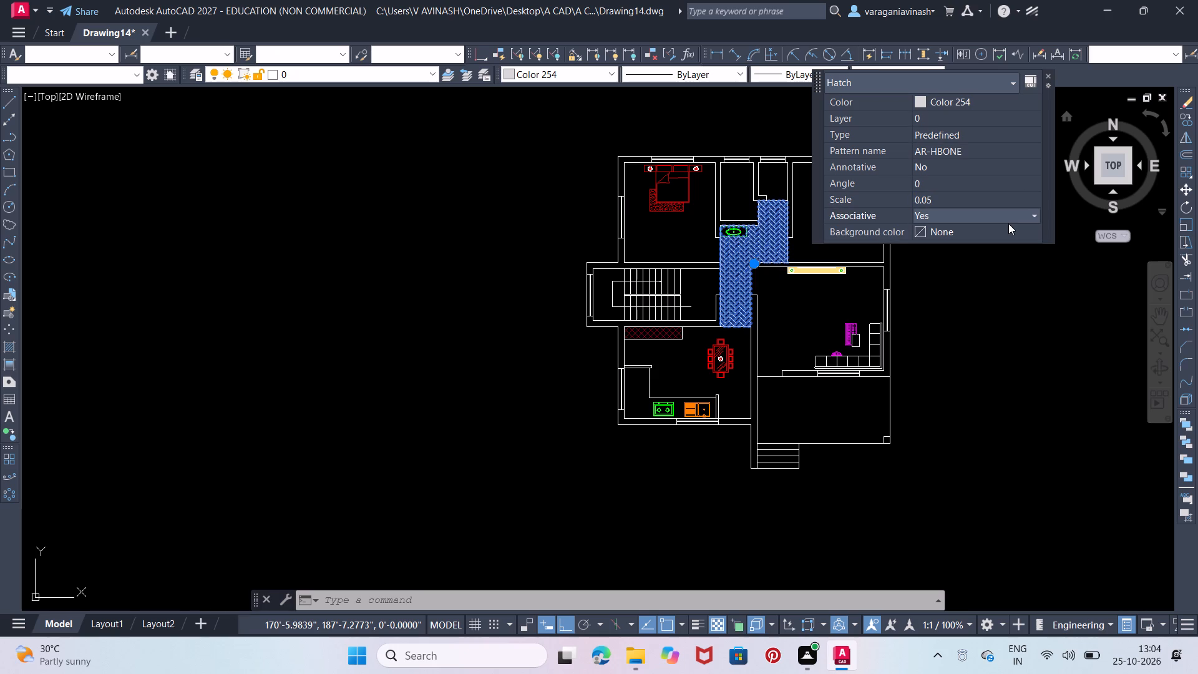
{"action": "key", "text": "Escape"}
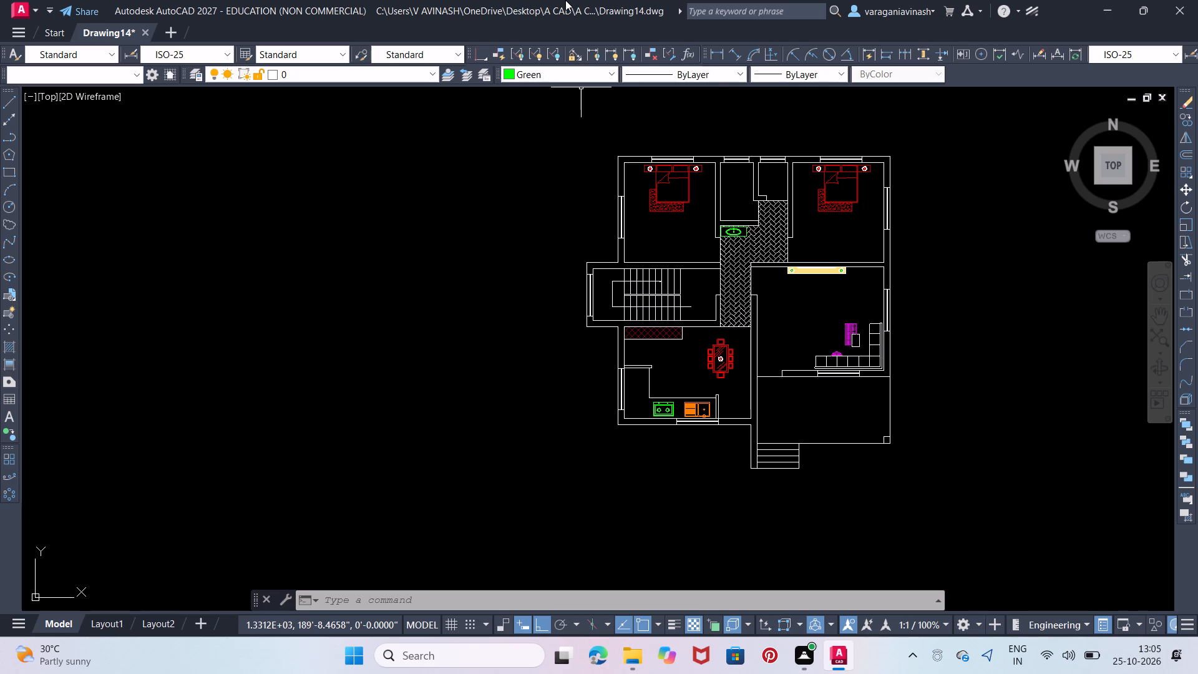
Examine the herringbone passage floor and the surrounding rooms of the house plan.
{"action": "scroll", "coordinate": [751, 225], "scroll_direction": "up", "scroll_amount": 3}
{"action": "scroll", "coordinate": [758, 225], "scroll_direction": "down", "scroll_amount": 1}
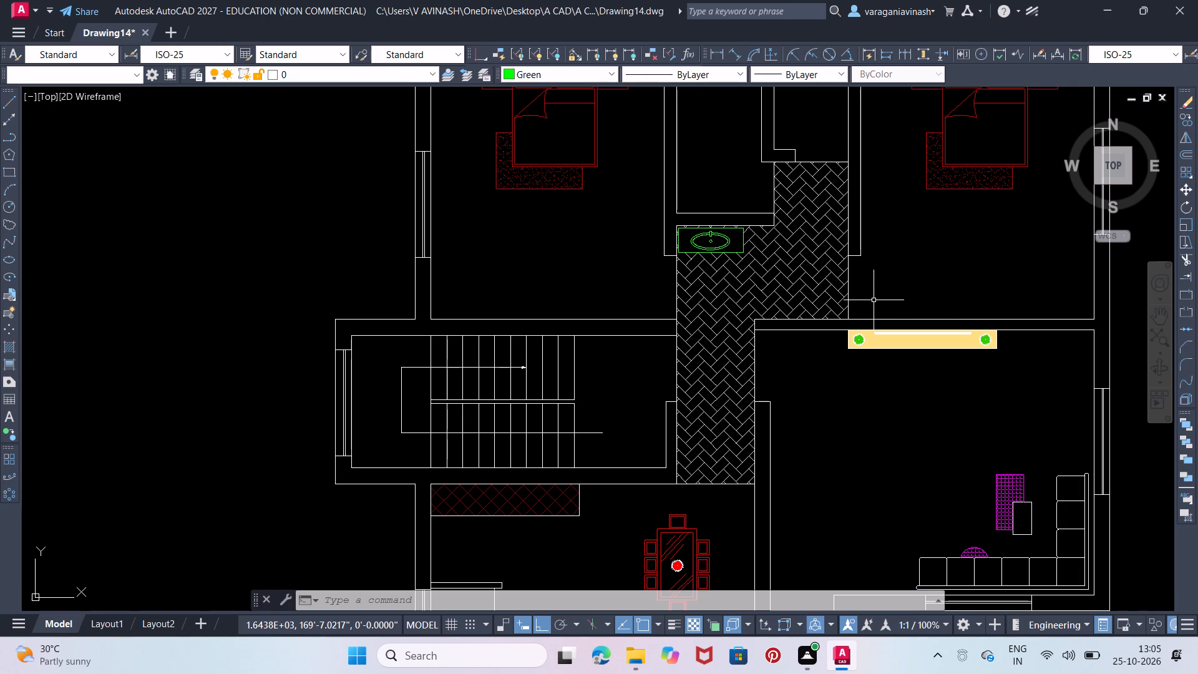
{"action": "scroll", "coordinate": [895, 263], "scroll_direction": "down", "scroll_amount": 1}
{"action": "middle_click_drag", "start_coordinate": [901, 254], "coordinate": [892, 248]}
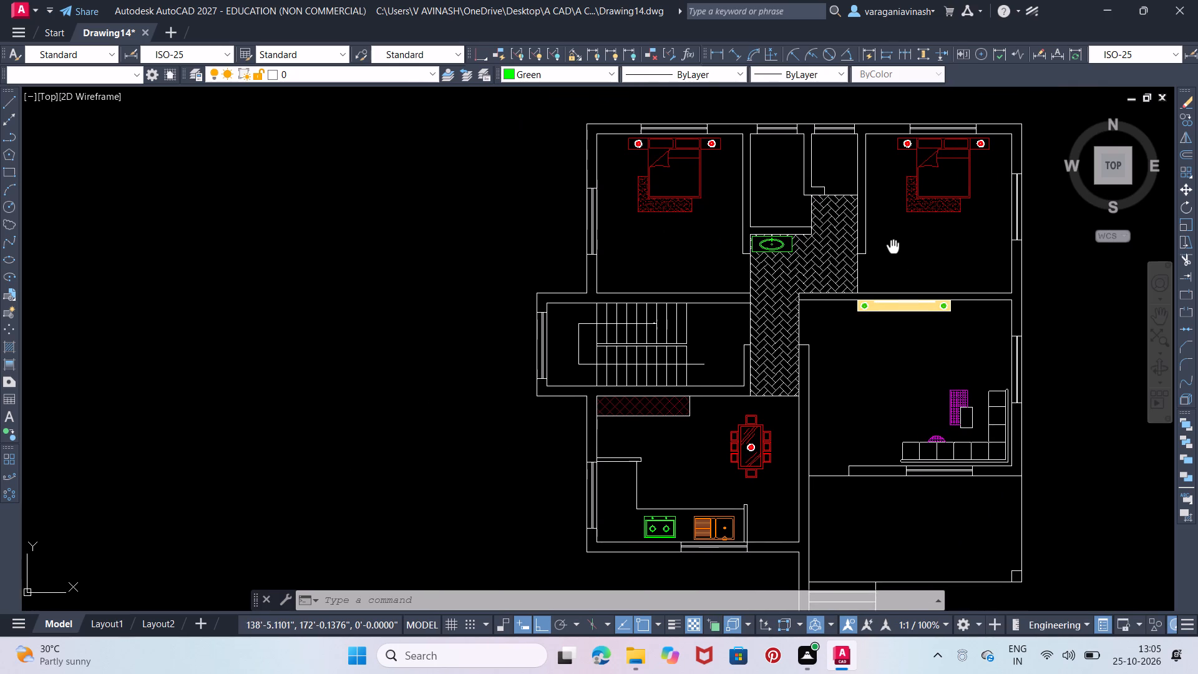
{"action": "middle_click_drag", "start_coordinate": [892, 248], "coordinate": [861, 215]}
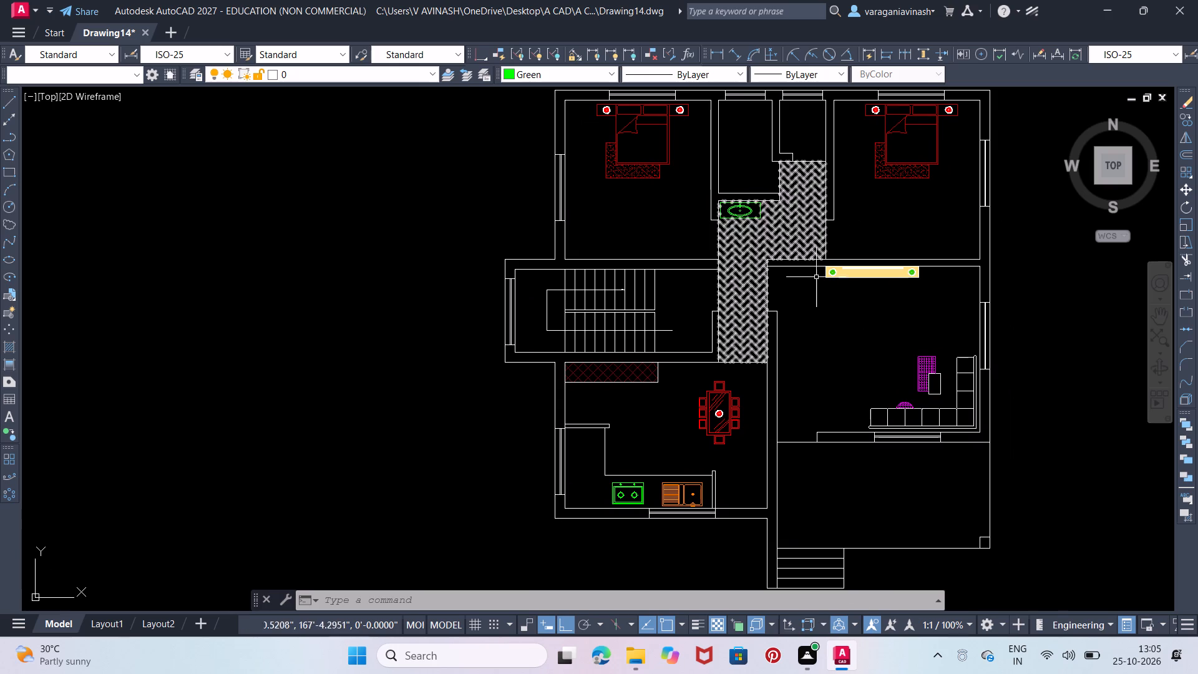
{"action": "middle_click_drag", "start_coordinate": [856, 403], "coordinate": [850, 398]}
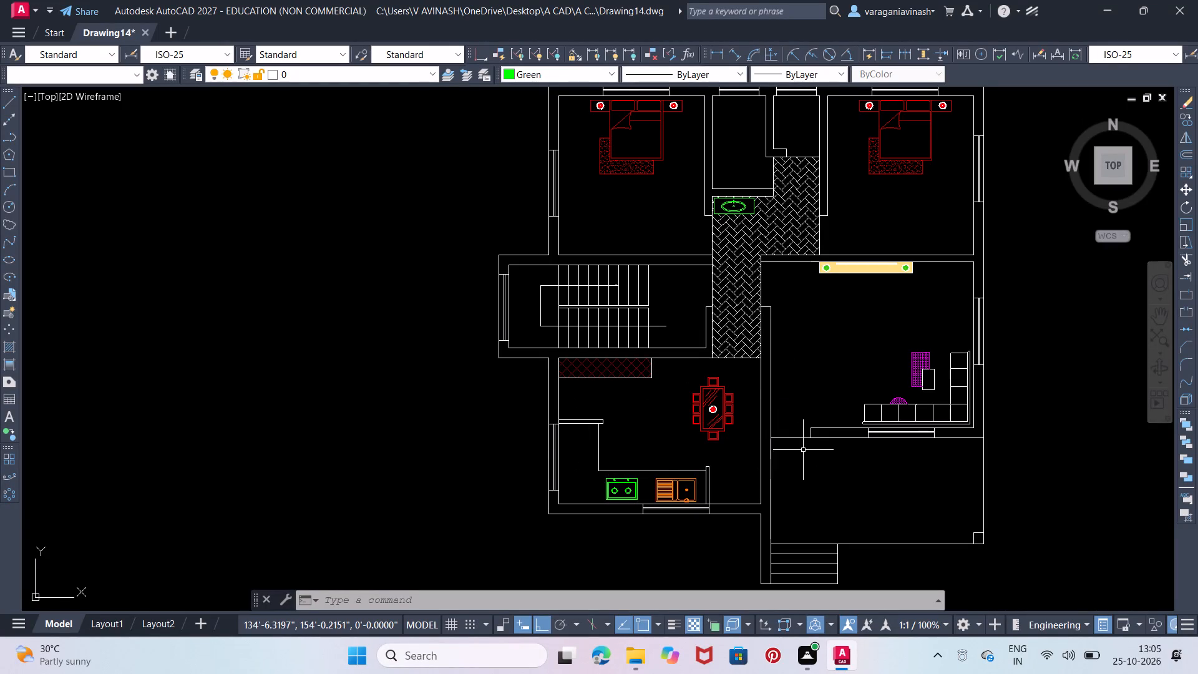
{"action": "middle_click_drag", "start_coordinate": [802, 449], "coordinate": [719, 429]}
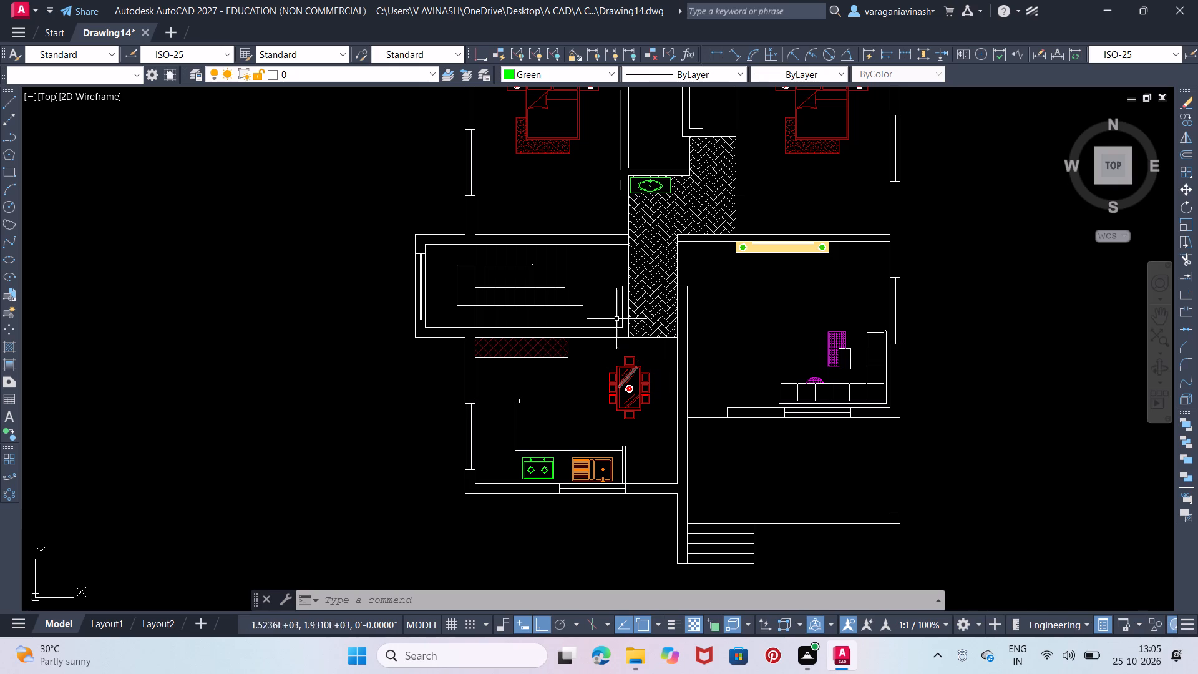
{"action": "middle_click_drag", "start_coordinate": [653, 307], "coordinate": [702, 369]}
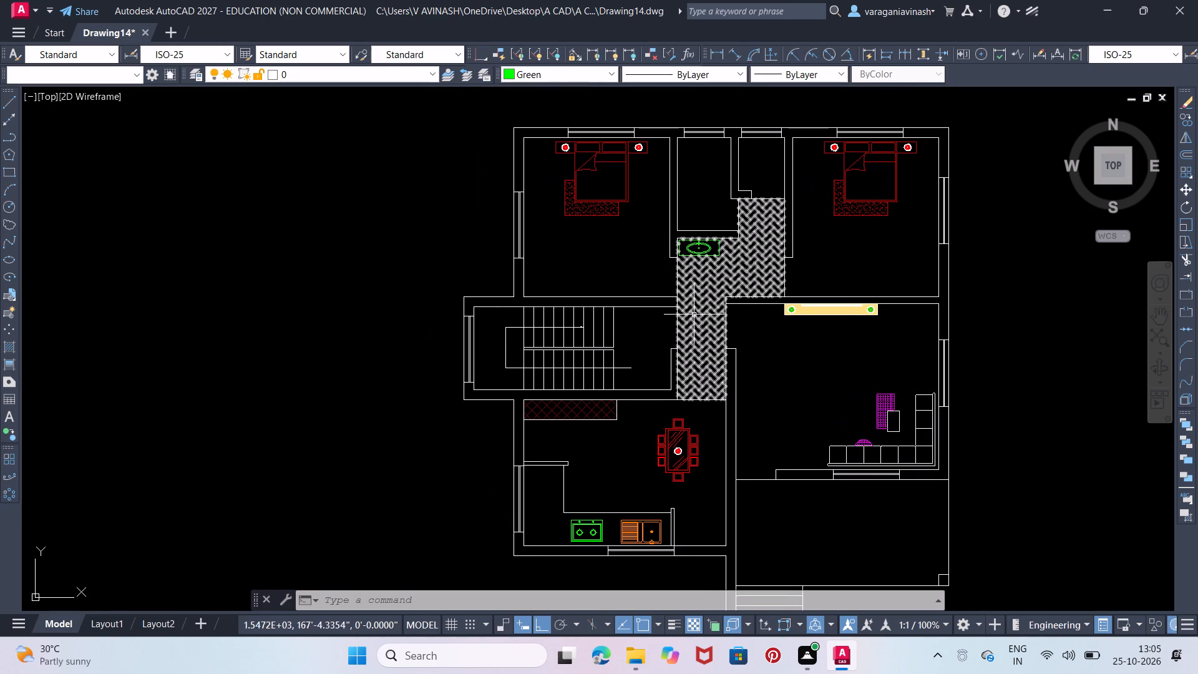
Place multiline text reading BEDROOM below the bed in the upper-left bedroom of the plan.
{"action": "middle_click_drag", "start_coordinate": [641, 224], "coordinate": [640, 235]}
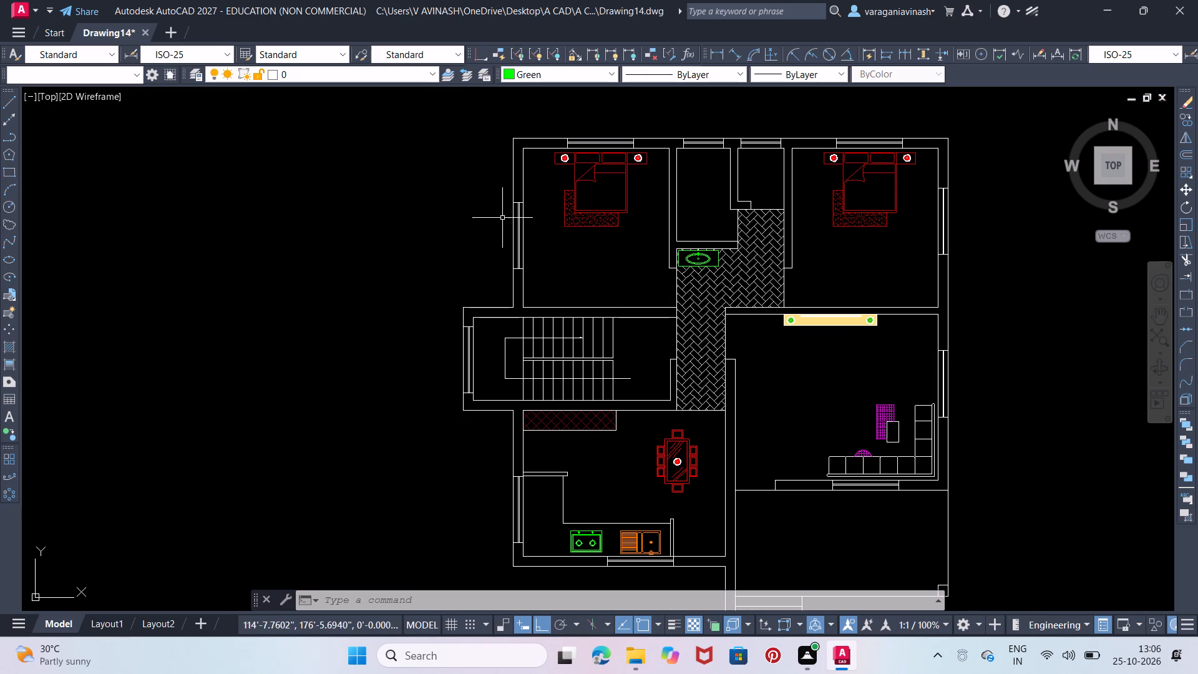
{"action": "type", "text": "MTEX"}
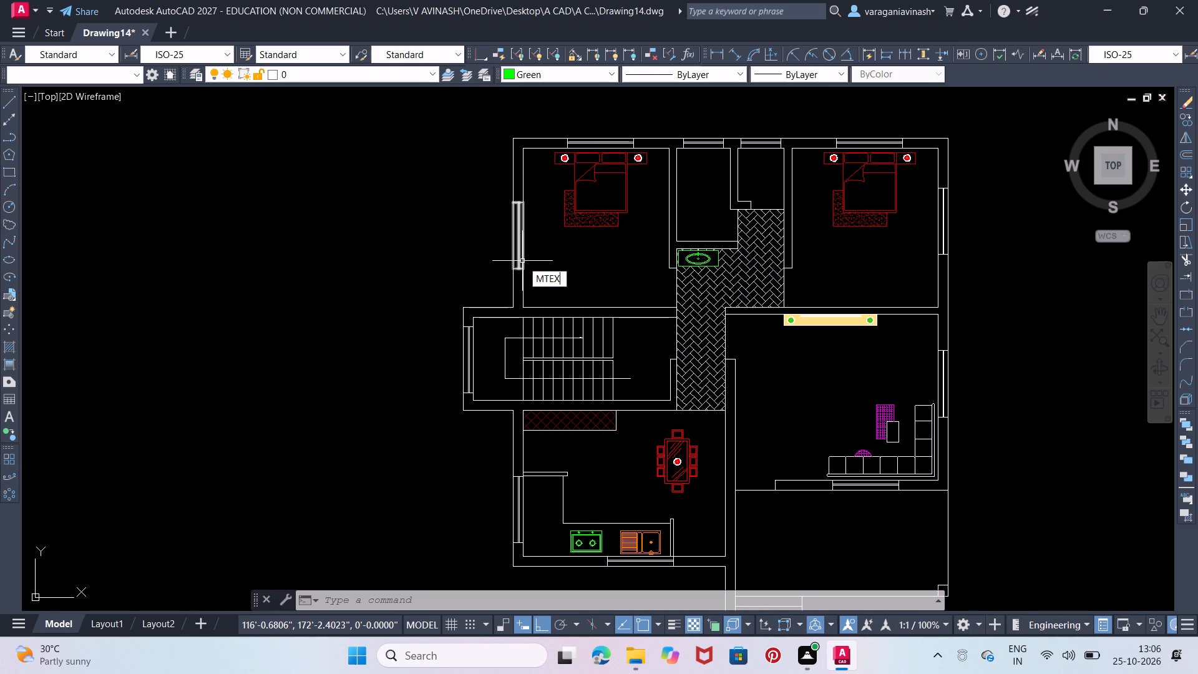
{"action": "left_click", "coordinate": [560, 291]}
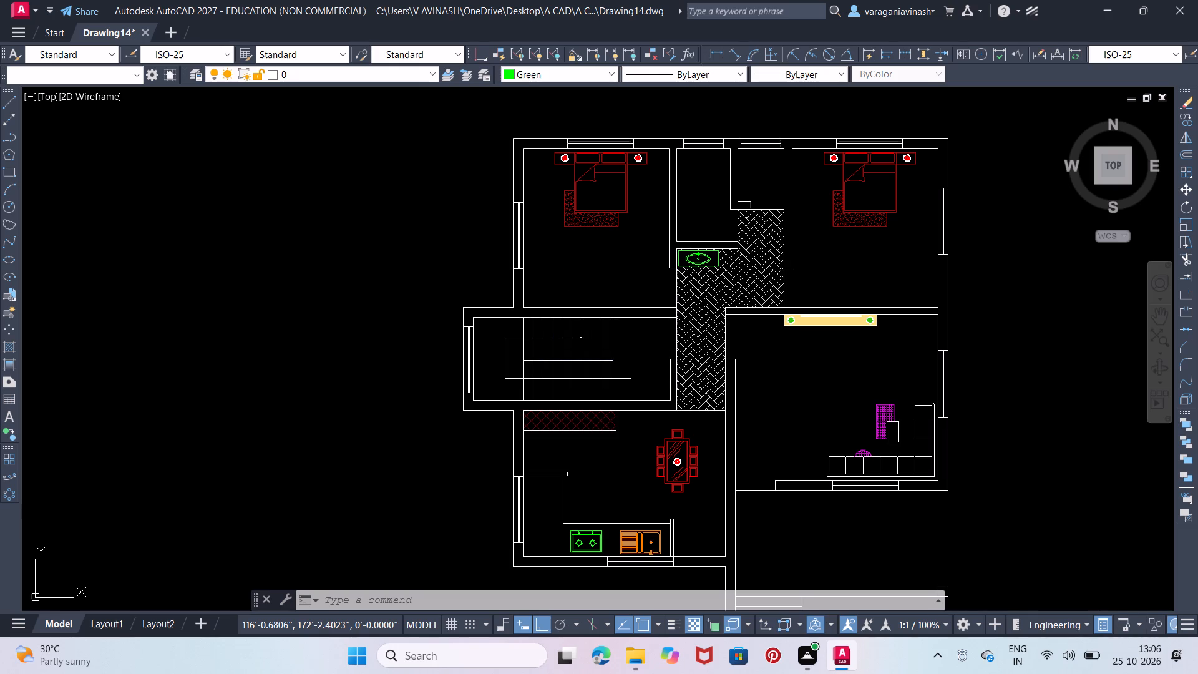
{"action": "left_click", "coordinate": [573, 250]}
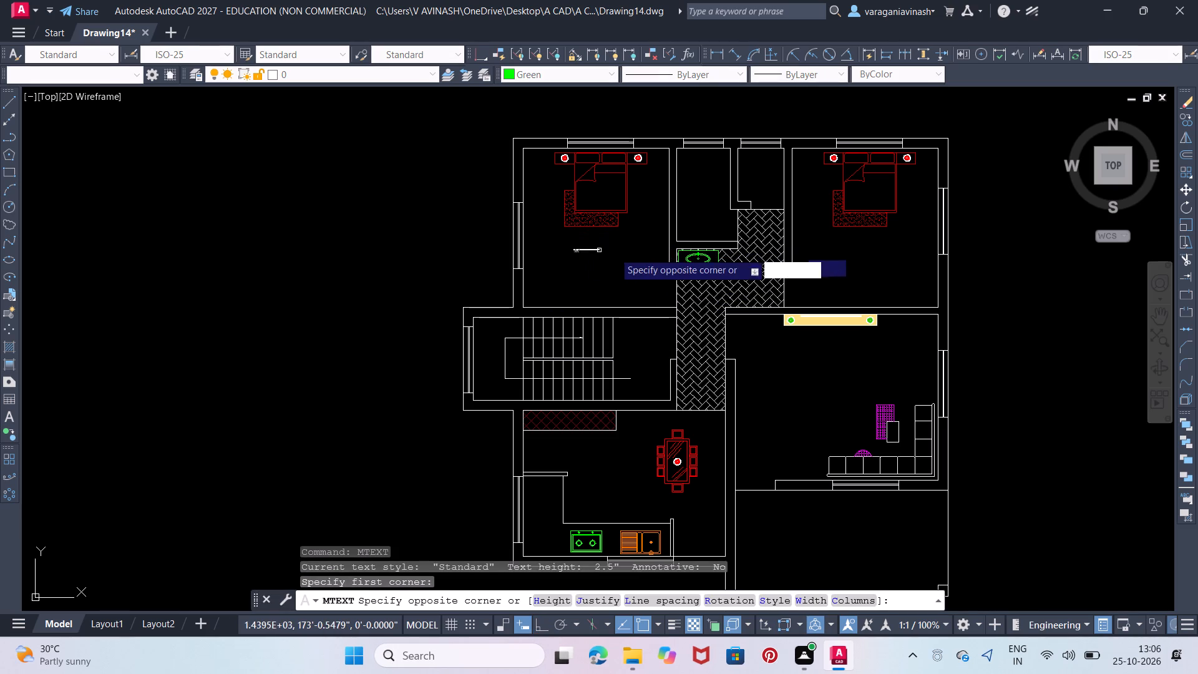
{"action": "left_click", "coordinate": [653, 277]}
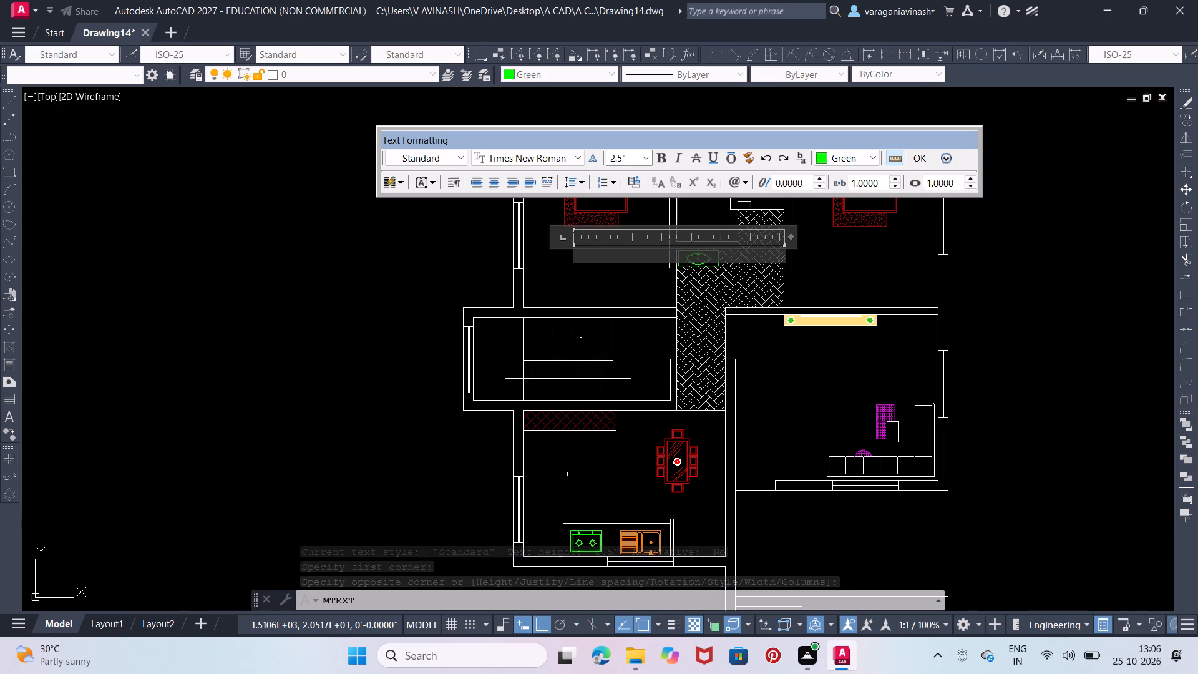
{"action": "type", "text": "BED"}
{"action": "type", "text": "ROOM"}
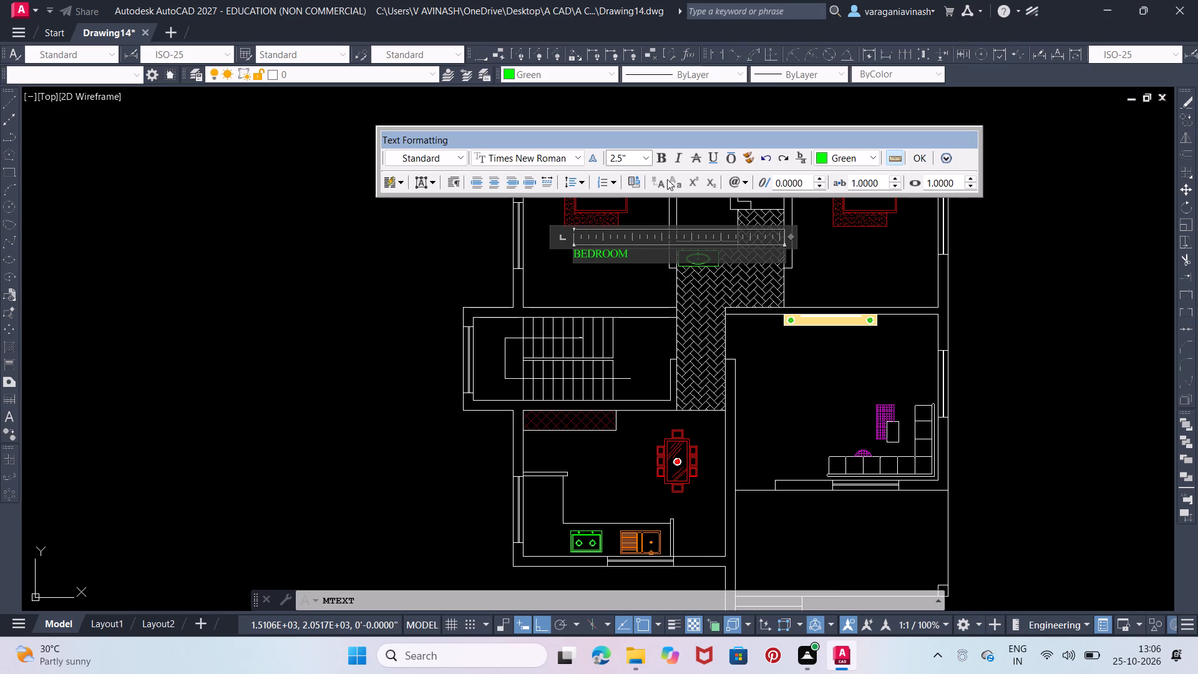
Set the colour of the BEDROOM text to ByLayer.
{"action": "left_click", "coordinate": [829, 153]}
{"action": "double_click", "coordinate": [829, 172]}
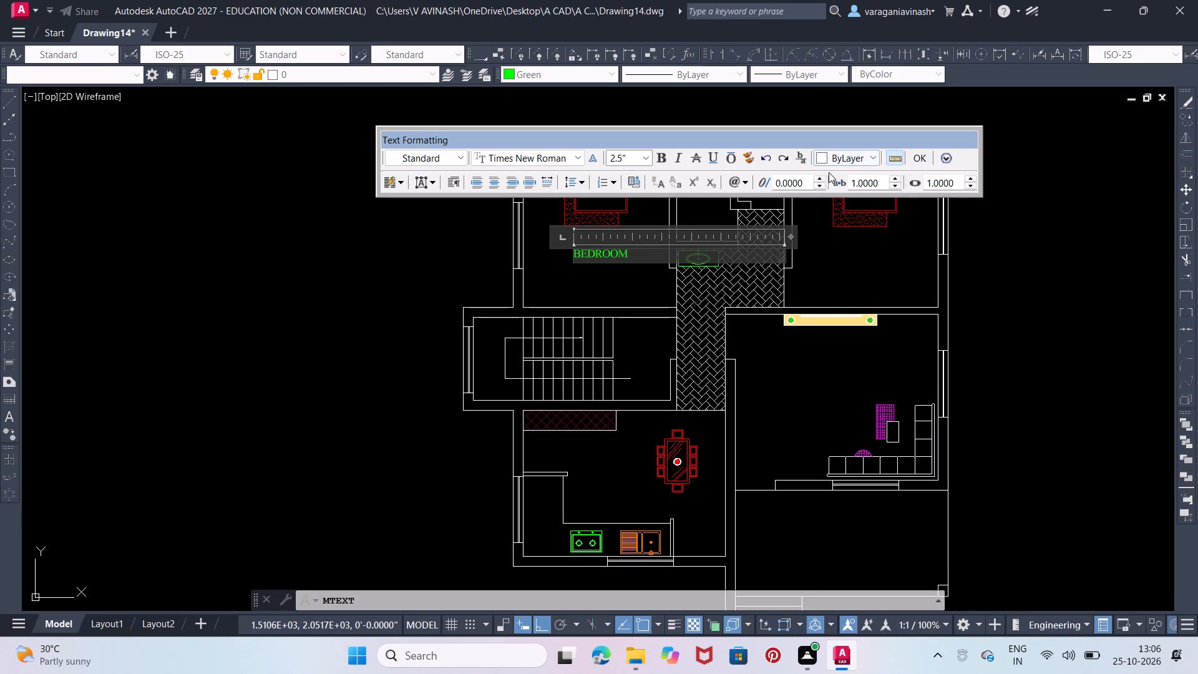
{"action": "left_click_drag", "start_coordinate": [641, 256], "coordinate": [558, 258]}
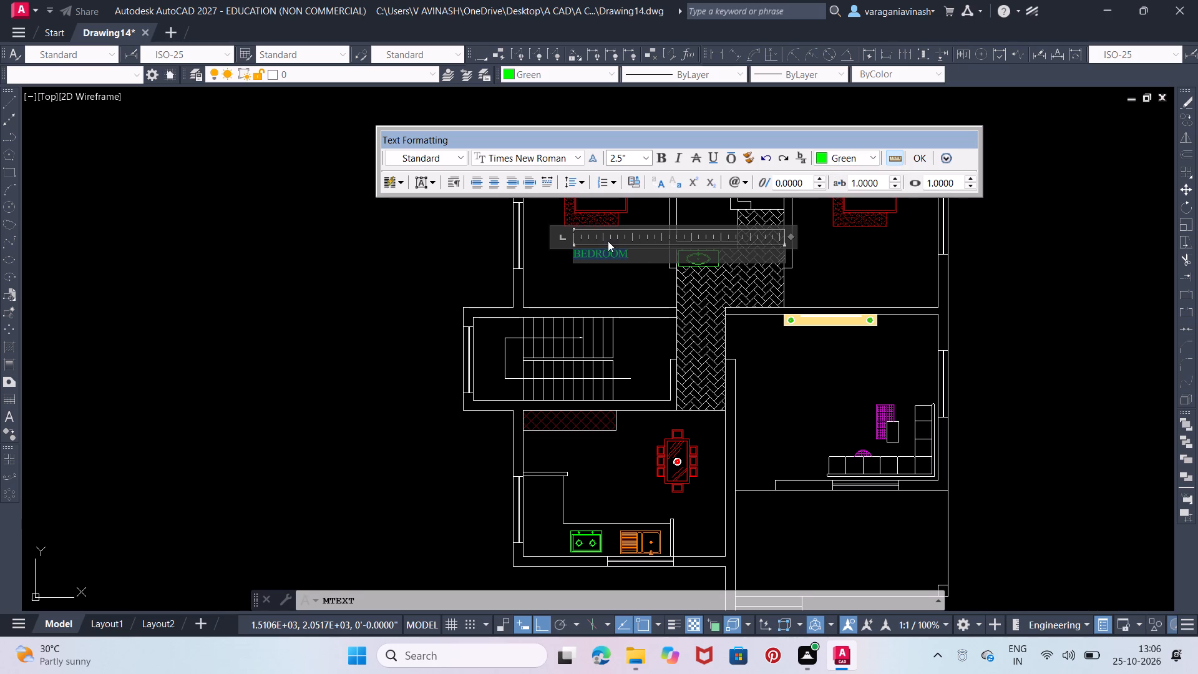
{"action": "left_click", "coordinate": [859, 158]}
{"action": "left_click", "coordinate": [854, 168]}
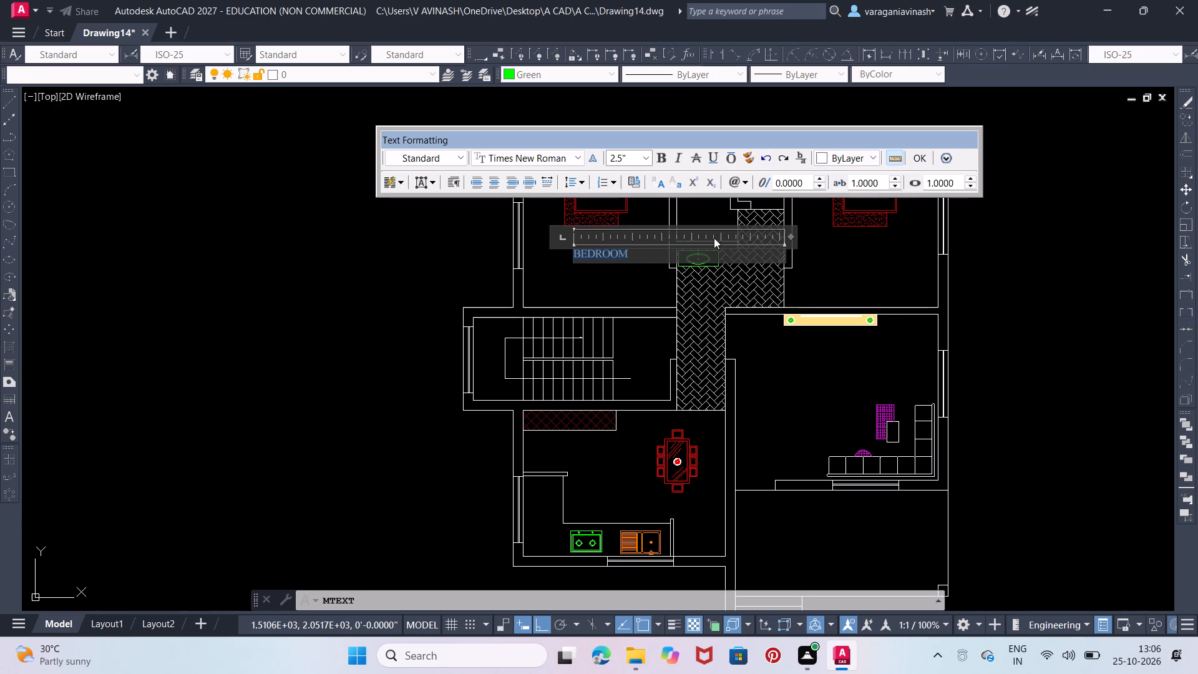
{"action": "left_click", "coordinate": [626, 263]}
{"action": "left_click", "coordinate": [633, 262]}
{"action": "left_click", "coordinate": [635, 252]}
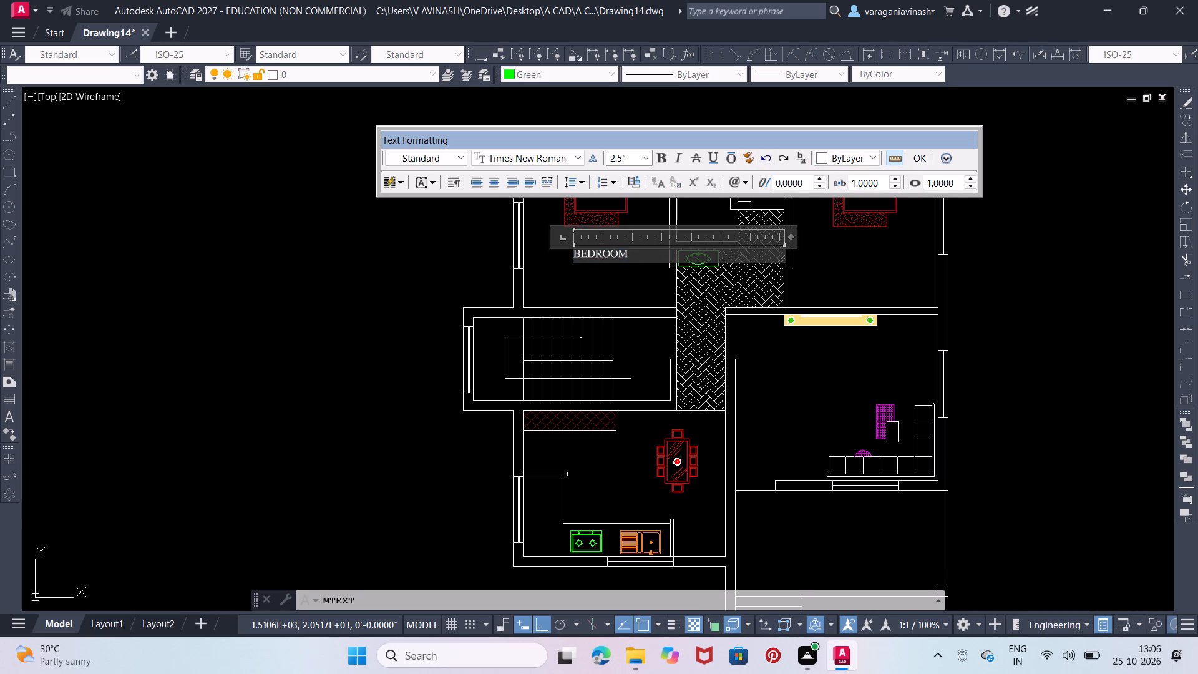
Extend the text frame downward and add the room size 11'×12' on a second line under BEDROOM.
{"action": "key", "text": "space"}
{"action": "key", "text": "Return"}
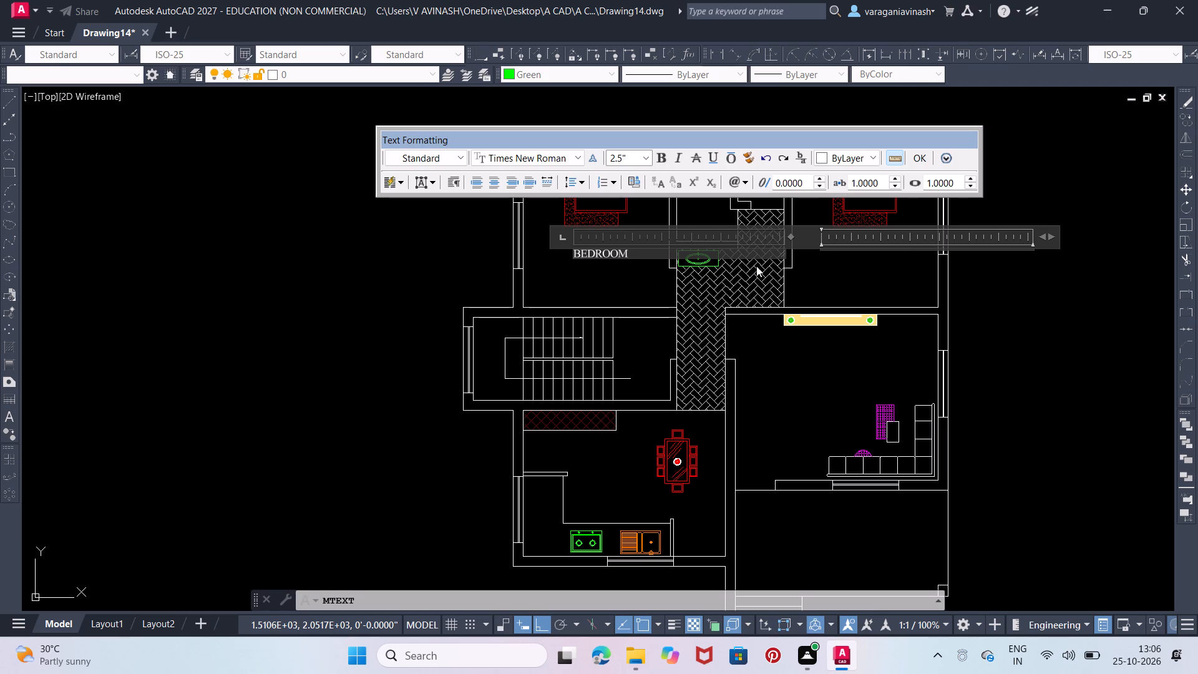
{"action": "left_click_drag", "start_coordinate": [784, 254], "coordinate": [789, 432]}
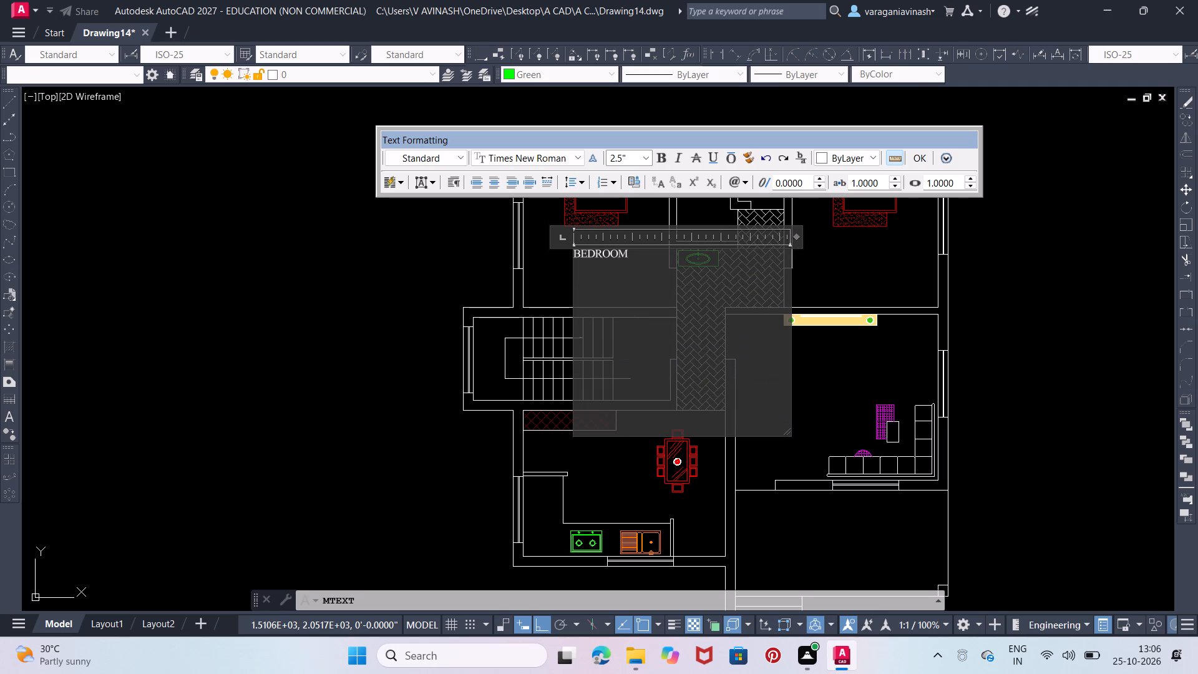
{"action": "left_click", "coordinate": [650, 255]}
{"action": "key", "text": "Return"}
{"action": "key", "text": "alt+0"}
{"action": "key", "text": "alt+2"}
{"action": "key", "text": "alt+1"}
{"action": "key", "text": "alt+5"}
{"action": "key", "text": "alt+2"}
{"action": "type", "text": "21"}
{"action": "key", "text": "BackSpace"}
{"action": "key", "text": "BackSpace"}
{"action": "type", "text": "11'"}
{"action": "key", "text": "alt+0"}
{"action": "key", "text": "alt+2"}
{"action": "key", "text": "alt+1"}
{"action": "key", "text": "alt+5"}
{"action": "type", "text": "12'"}
Centre both lines of the bedroom label and finish the text.
{"action": "left_click_drag", "start_coordinate": [631, 270], "coordinate": [507, 226]}
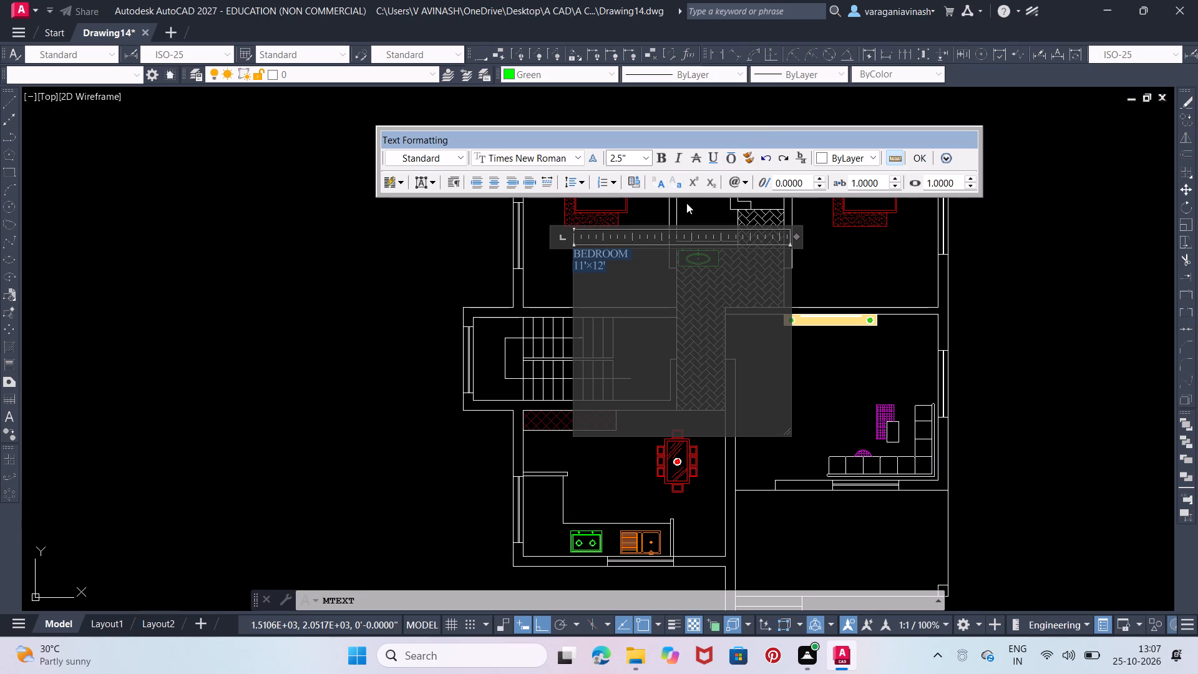
{"action": "left_click", "coordinate": [495, 178]}
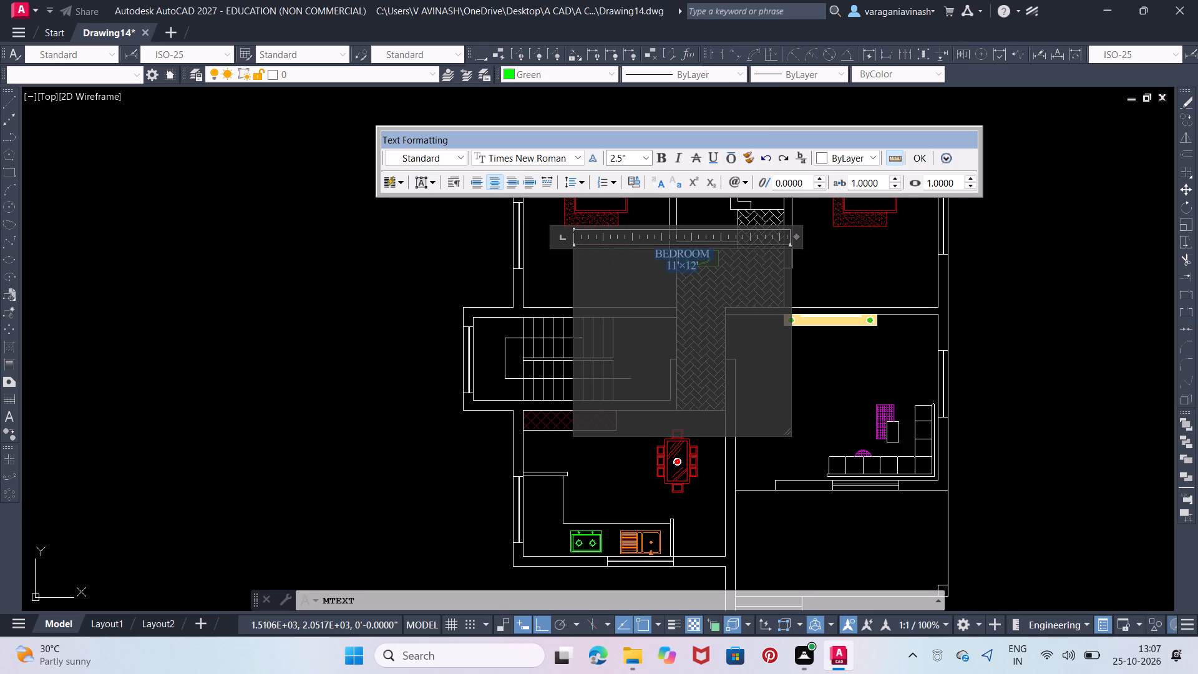
{"action": "left_click", "coordinate": [868, 275]}
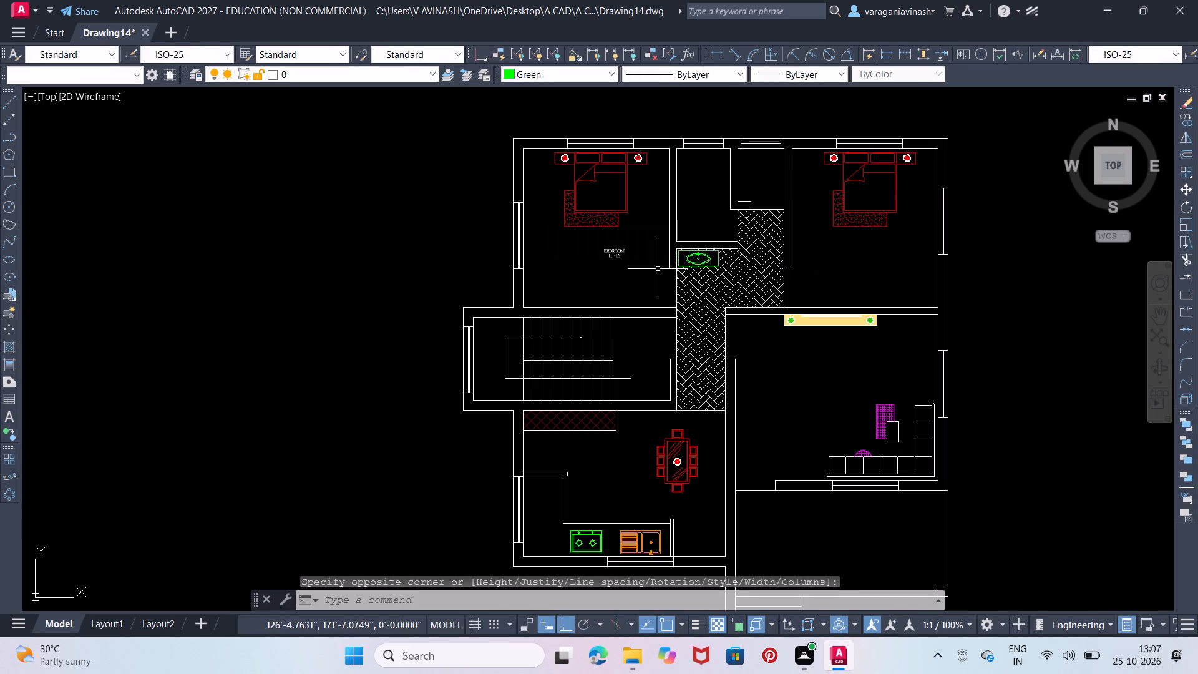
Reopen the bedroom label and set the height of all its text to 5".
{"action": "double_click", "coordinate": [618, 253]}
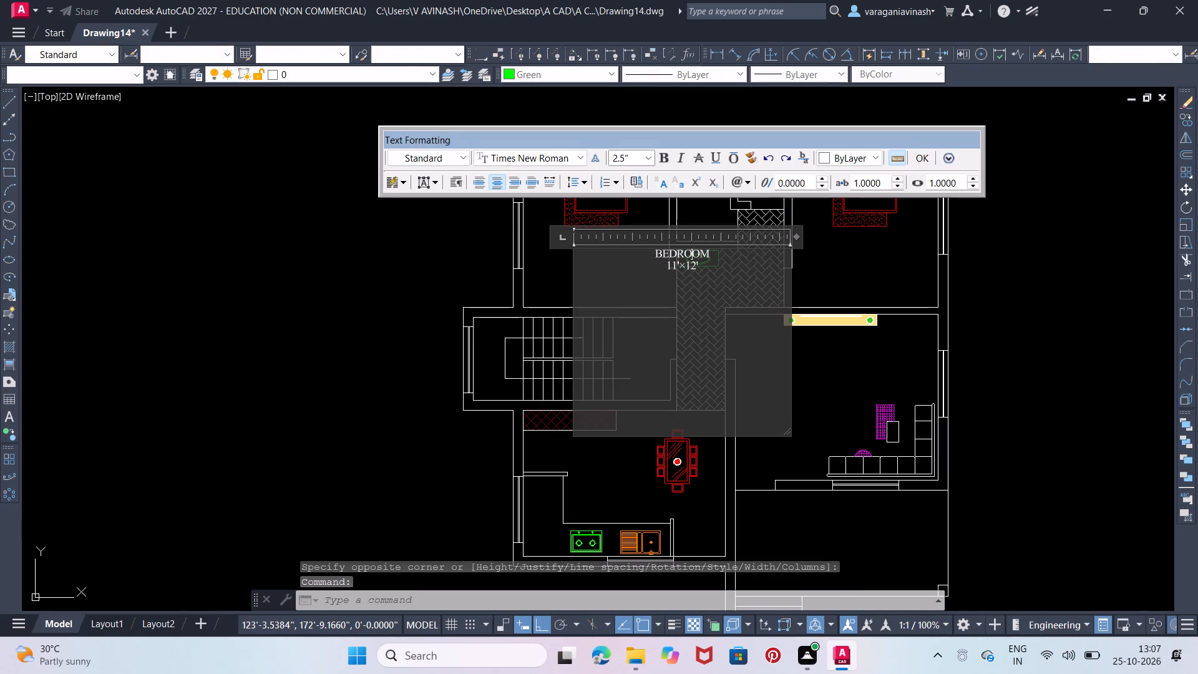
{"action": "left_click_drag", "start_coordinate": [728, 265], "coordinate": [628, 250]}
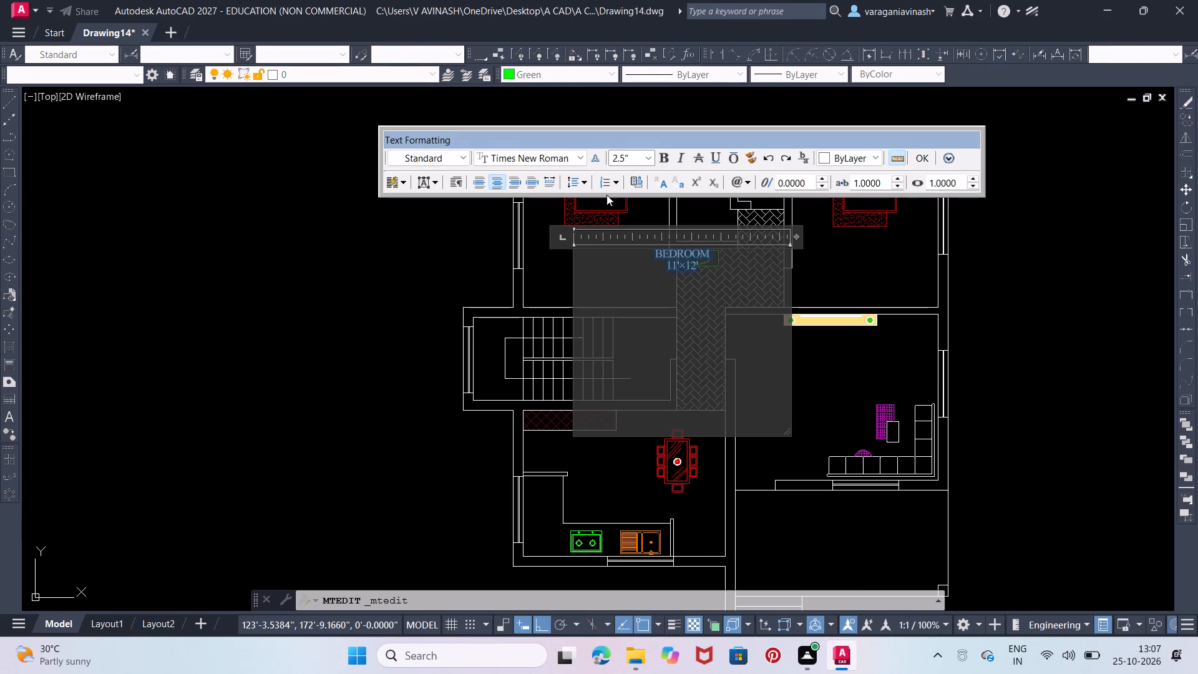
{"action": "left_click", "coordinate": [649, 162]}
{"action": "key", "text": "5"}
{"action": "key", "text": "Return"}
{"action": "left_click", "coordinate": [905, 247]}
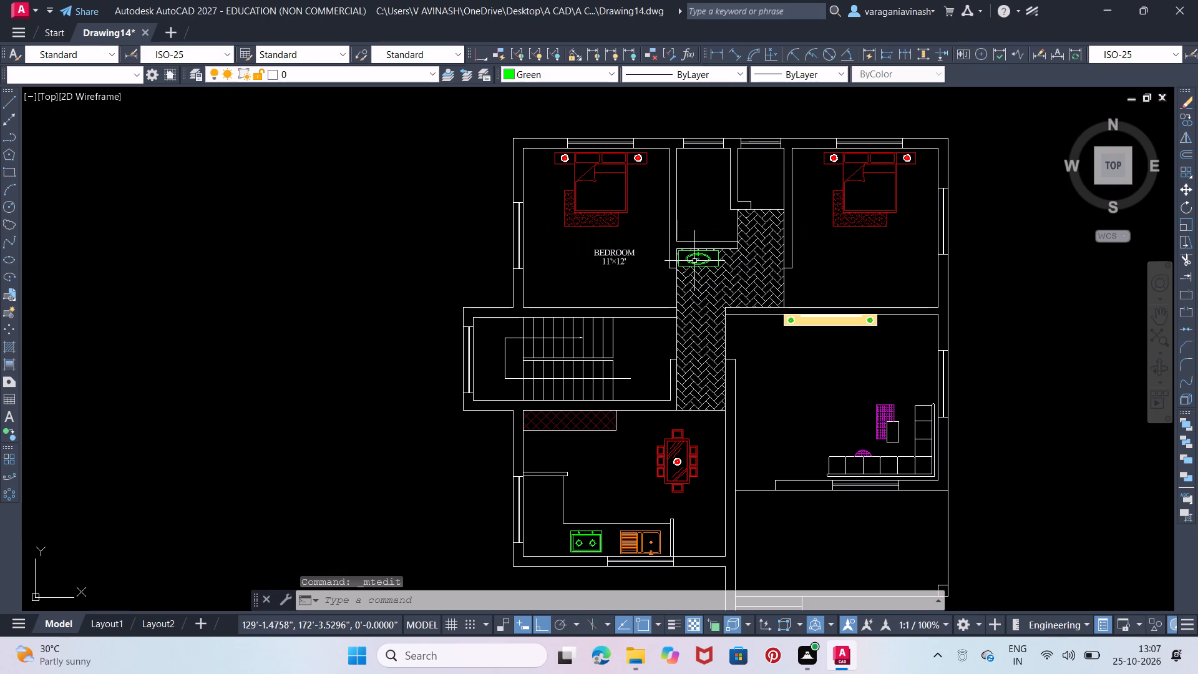
Set the text height of both lines of the bedroom label to 6".
{"action": "double_click", "coordinate": [606, 252]}
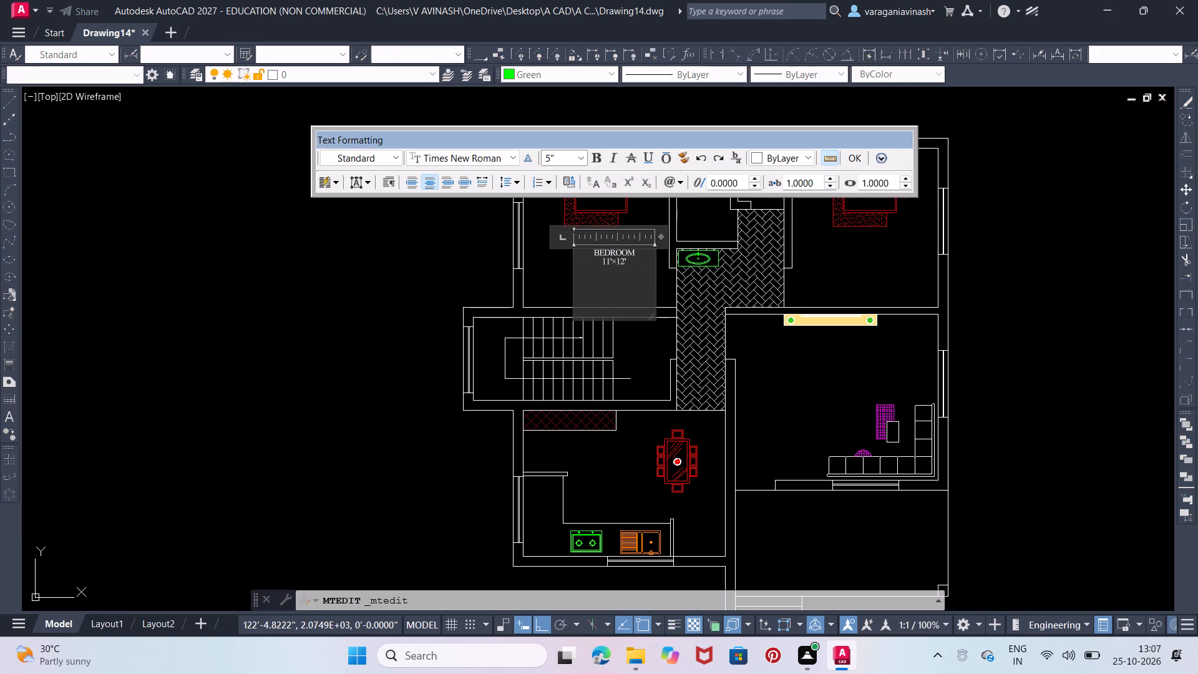
{"action": "left_click_drag", "start_coordinate": [640, 260], "coordinate": [580, 242]}
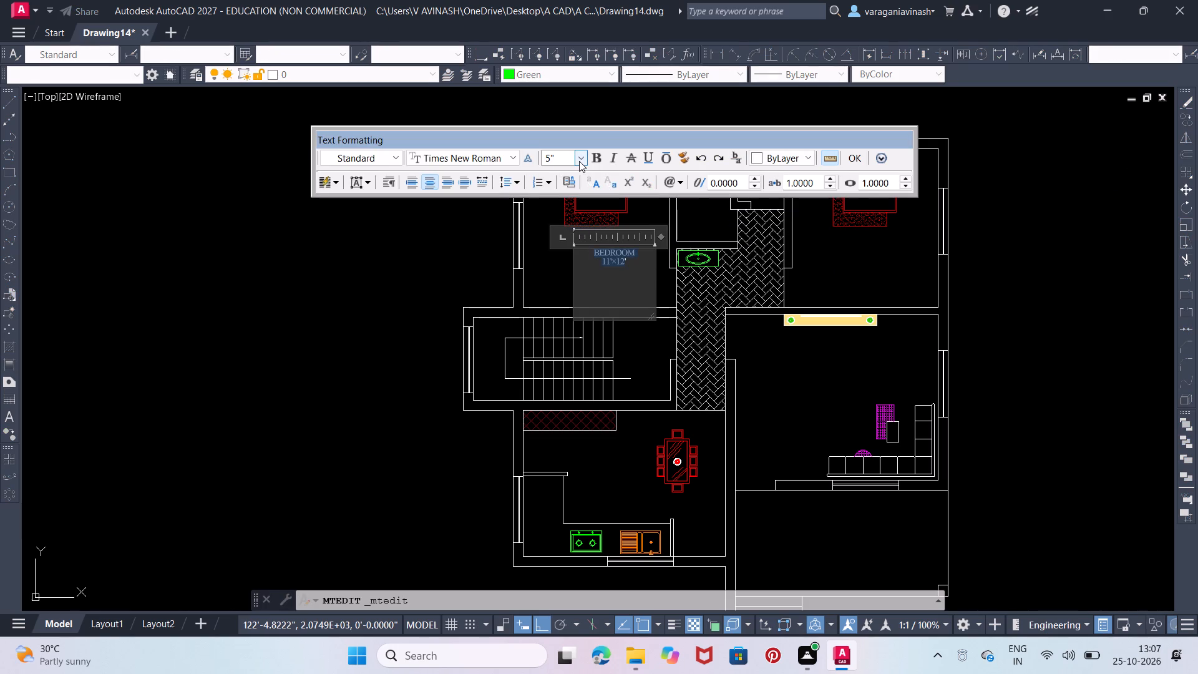
{"action": "left_click", "coordinate": [579, 161]}
{"action": "key", "text": "6"}
{"action": "key", "text": "Return"}
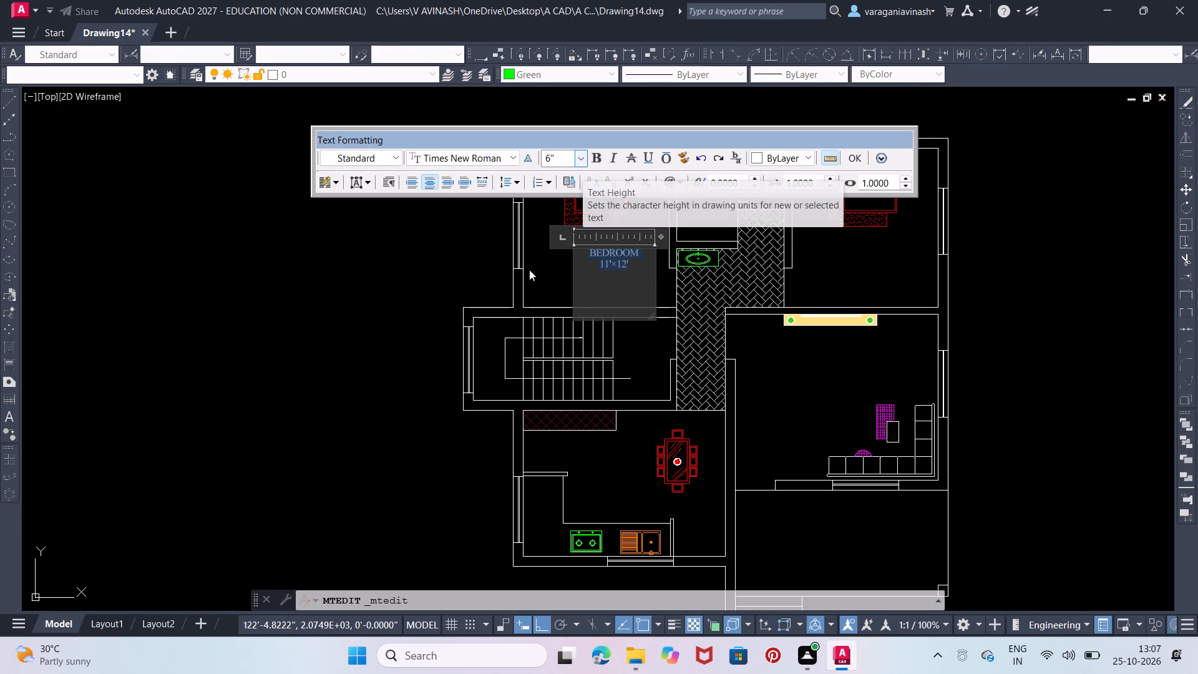
{"action": "left_click", "coordinate": [542, 275]}
Move the bedroom label slightly left and down in the upper-left bedroom.
{"action": "left_click", "coordinate": [605, 250]}
{"action": "right_click_drag", "start_coordinate": [605, 250], "coordinate": [597, 255]}
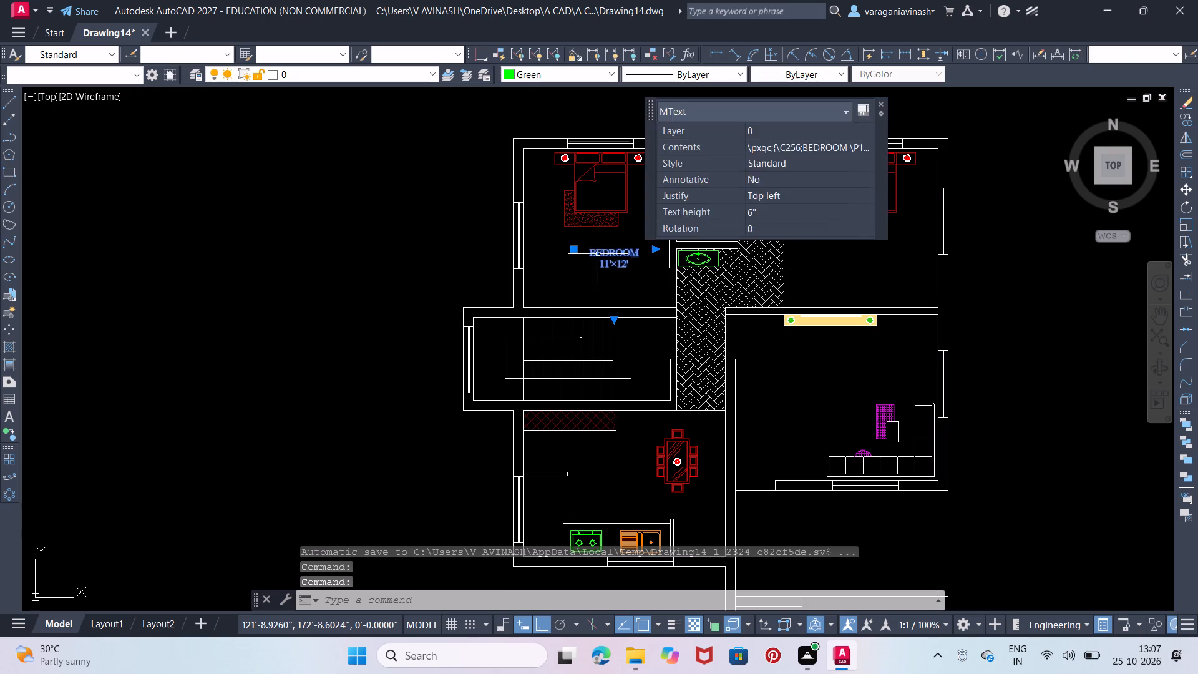
{"action": "right_click_drag", "start_coordinate": [597, 255], "coordinate": [593, 255]}
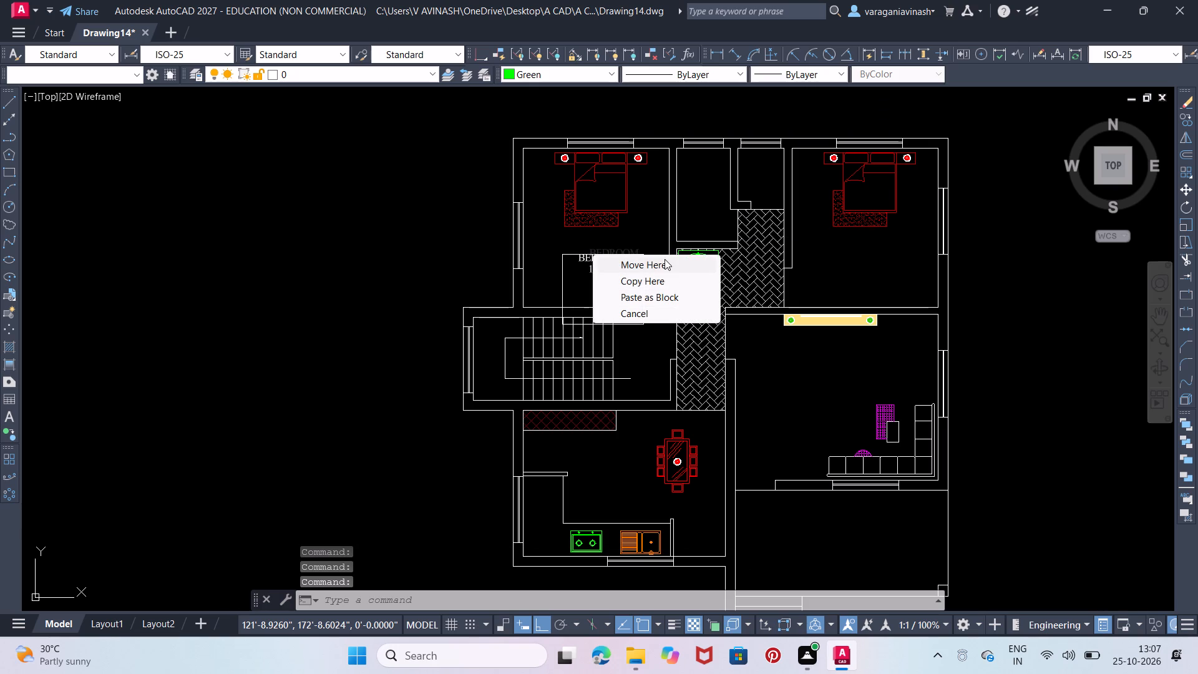
{"action": "left_click", "coordinate": [666, 265]}
Copy the bedroom label into the upper-right bedroom, below its bed.
{"action": "left_click", "coordinate": [620, 258]}
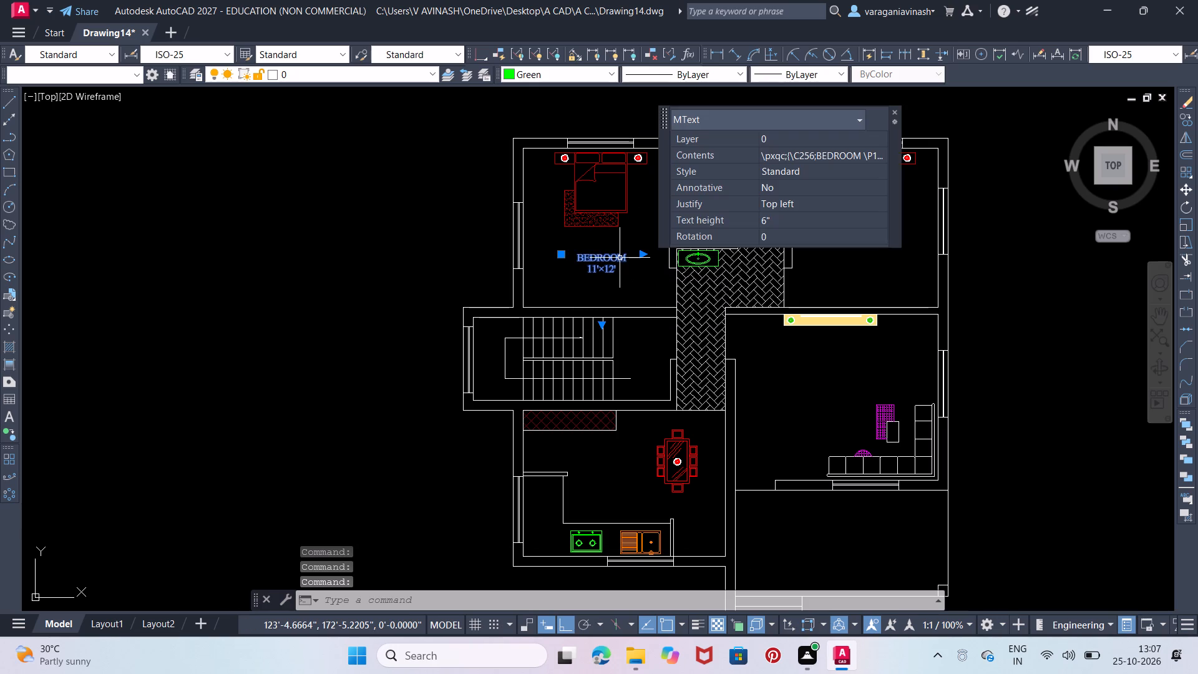
{"action": "right_click_drag", "start_coordinate": [620, 258], "coordinate": [878, 255]}
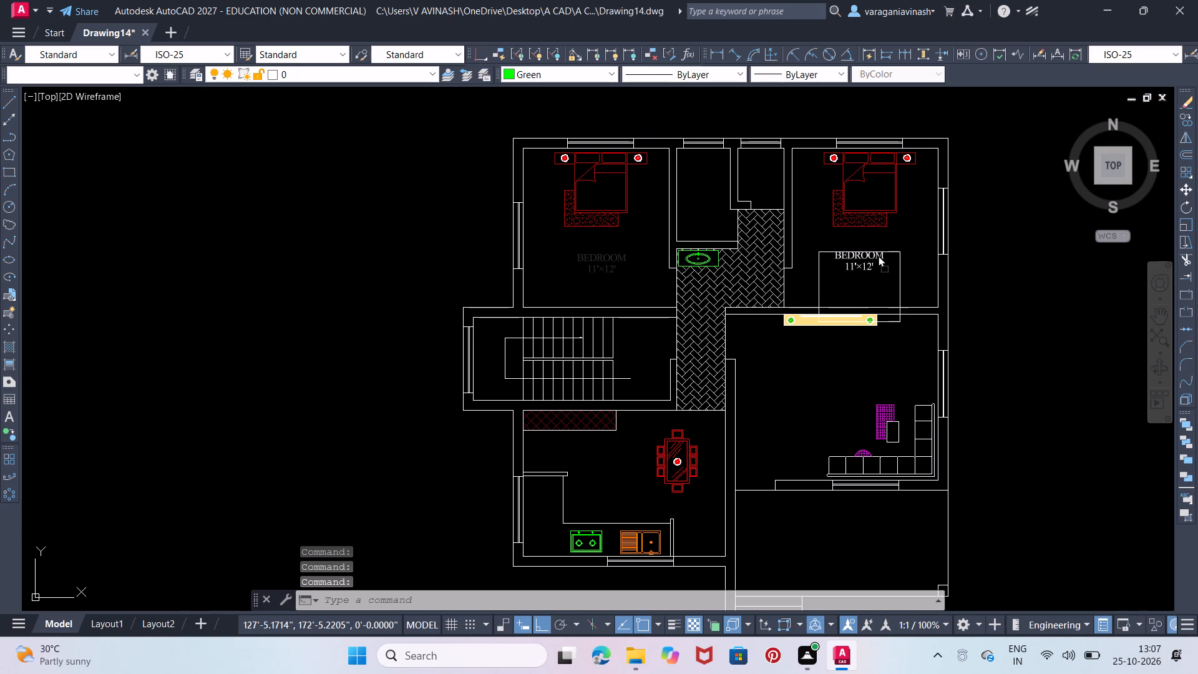
{"action": "right_click_drag", "start_coordinate": [878, 255], "coordinate": [879, 256]}
{"action": "left_click", "coordinate": [914, 280]}
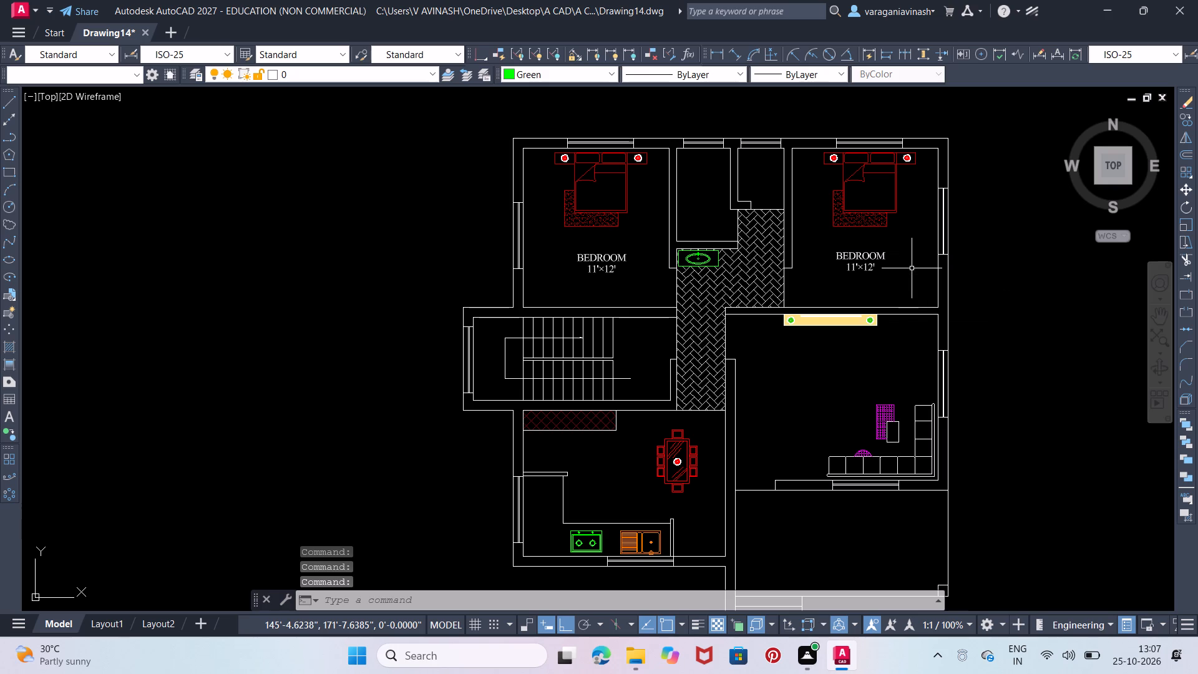
Copy the bedroom label from the upper-right bedroom into the small room above the washbasin.
{"action": "left_click", "coordinate": [874, 257]}
{"action": "right_click_drag", "start_coordinate": [874, 257], "coordinate": [709, 206]}
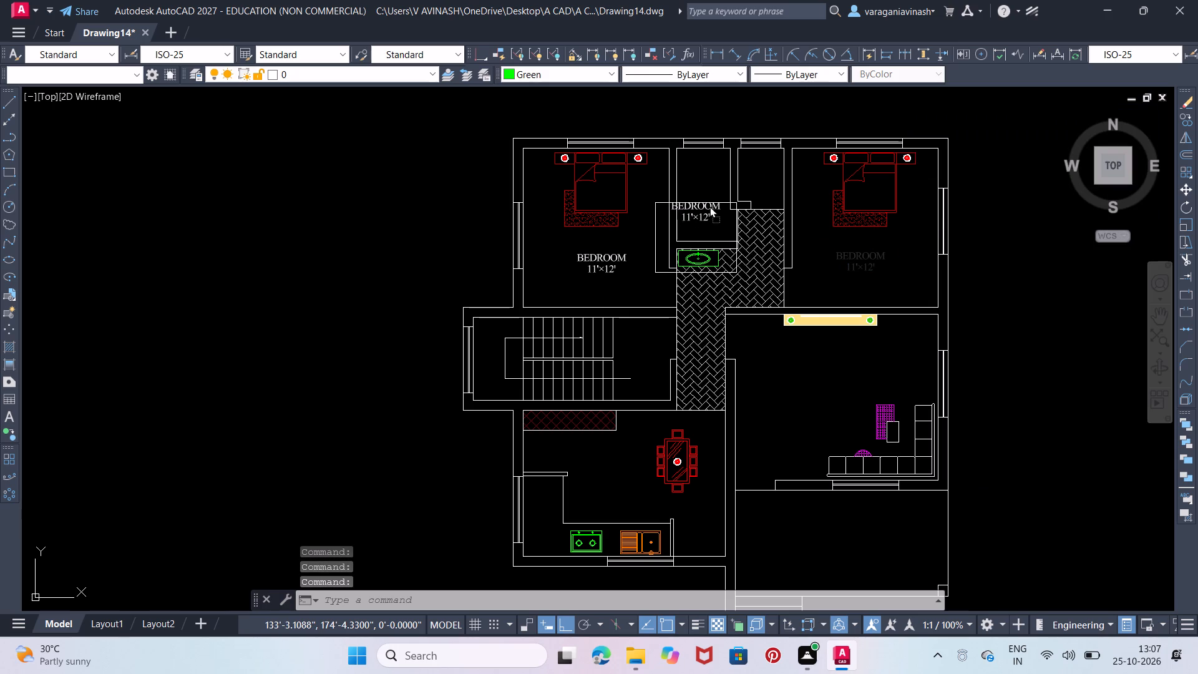
{"action": "right_click_drag", "start_coordinate": [709, 206], "coordinate": [716, 195]}
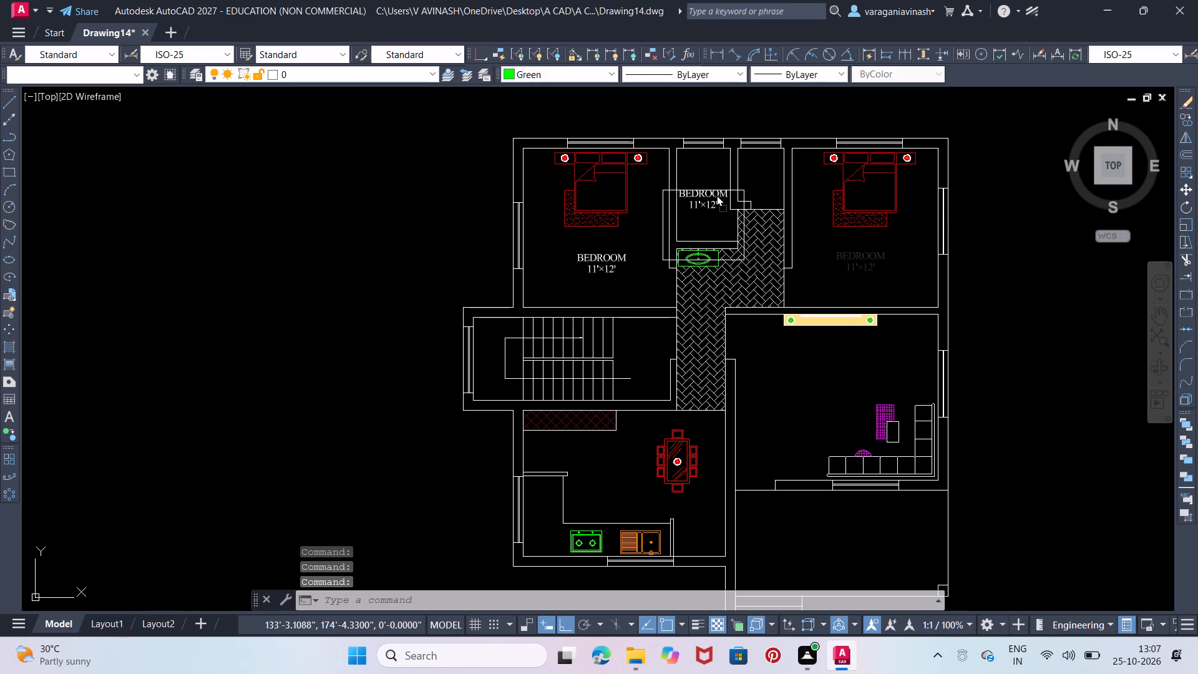
{"action": "right_click_drag", "start_coordinate": [716, 195], "coordinate": [716, 197]}
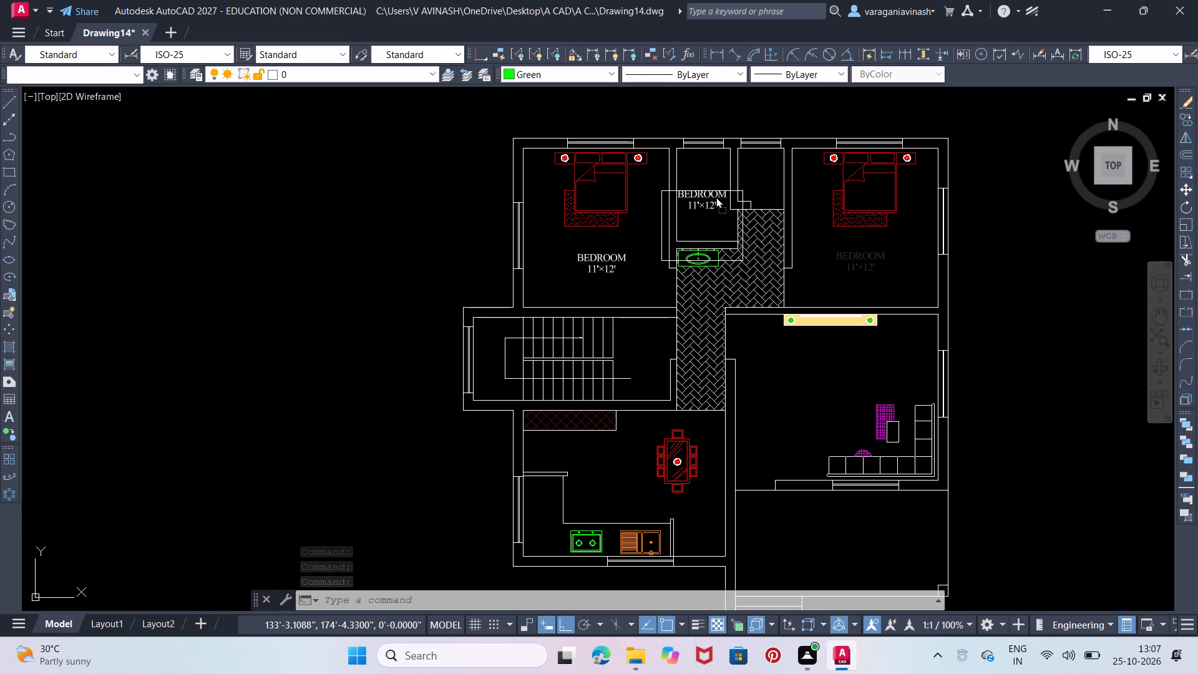
{"action": "right_click_drag", "start_coordinate": [716, 197], "coordinate": [719, 197]}
{"action": "left_click", "coordinate": [763, 223]}
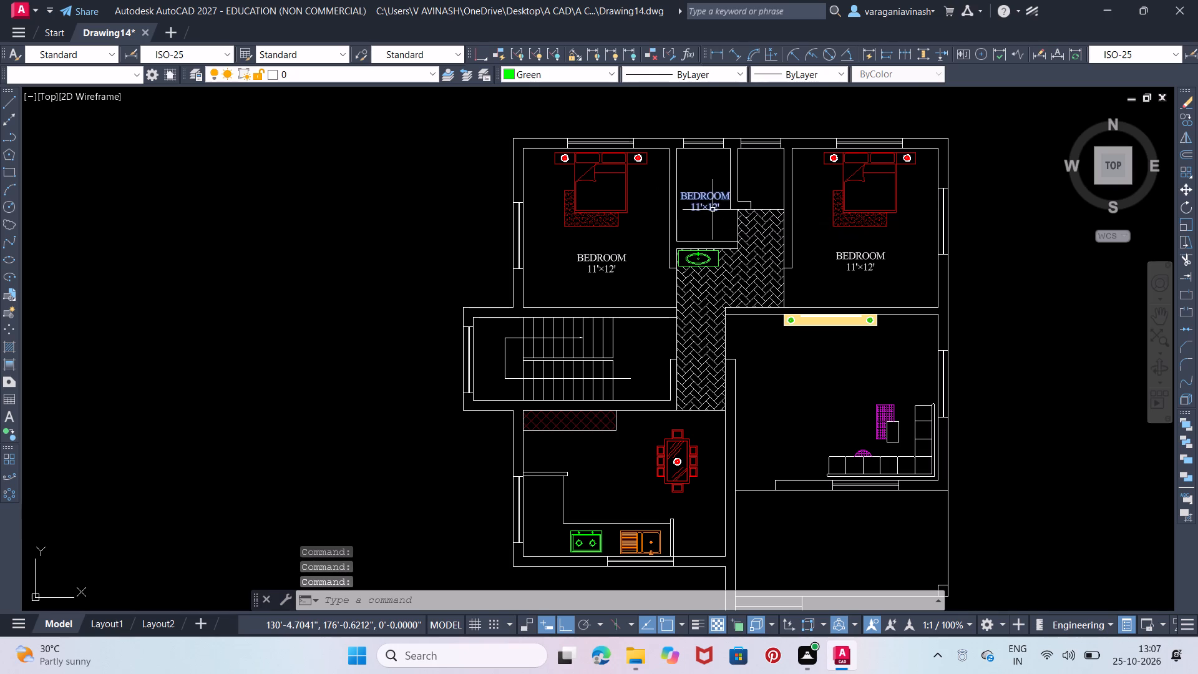
Replace the copied label's text above the washbasin with BATH and 4'×7' on two lines.
{"action": "triple_click", "coordinate": [713, 210]}
{"action": "left_click_drag", "start_coordinate": [726, 208], "coordinate": [658, 165]}
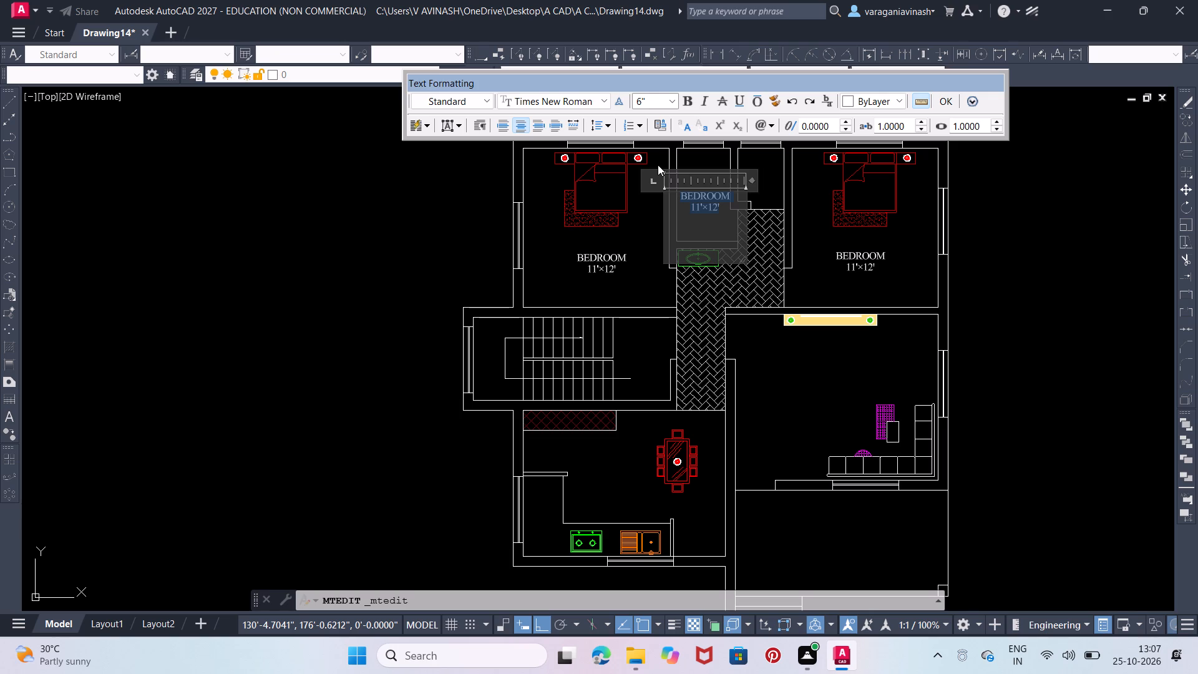
{"action": "type", "text": "BAR"}
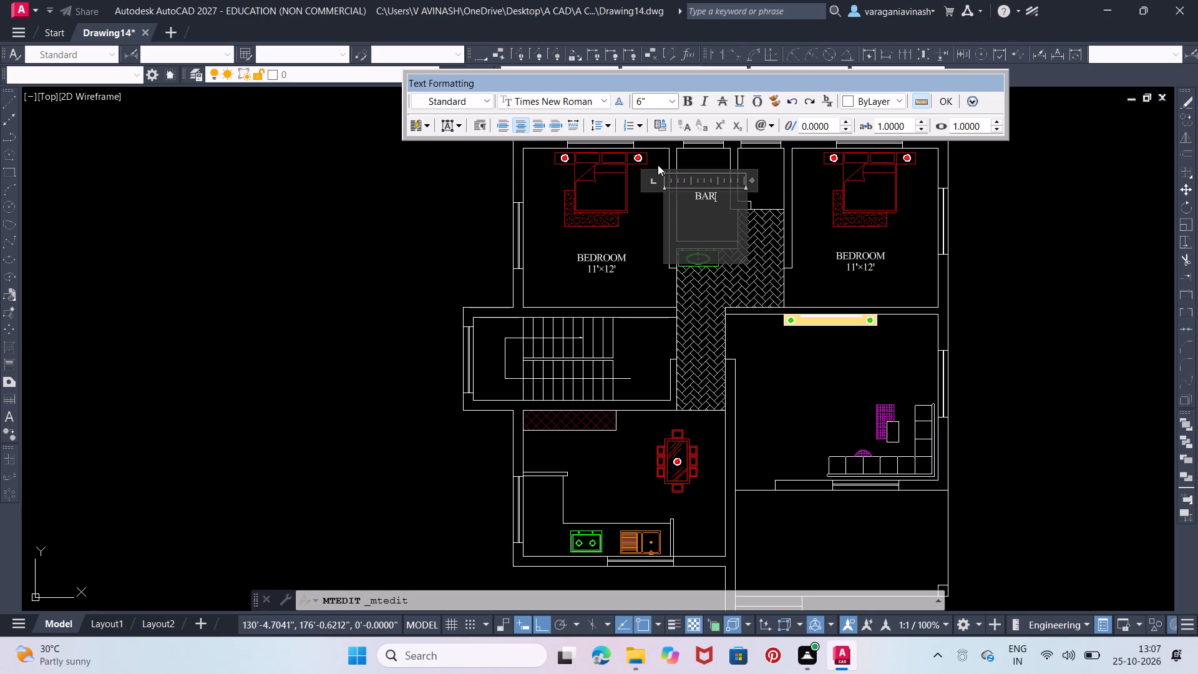
{"action": "key", "text": "BackSpace"}
{"action": "type", "text": "TH"}
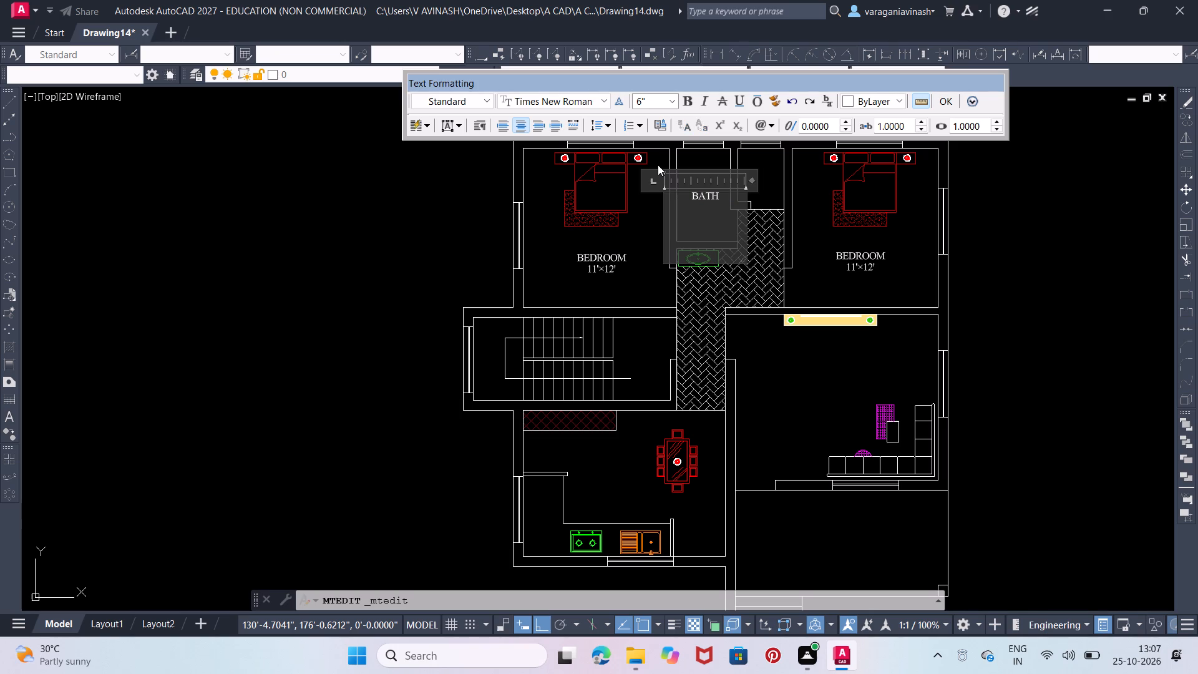
{"action": "key", "text": "space"}
{"action": "key", "text": "Return"}
{"action": "type", "text": "4'"}
{"action": "key", "text": "alt+0"}
{"action": "key", "text": "alt+2"}
{"action": "key", "text": "alt+1"}
{"action": "key", "text": "alt+5"}
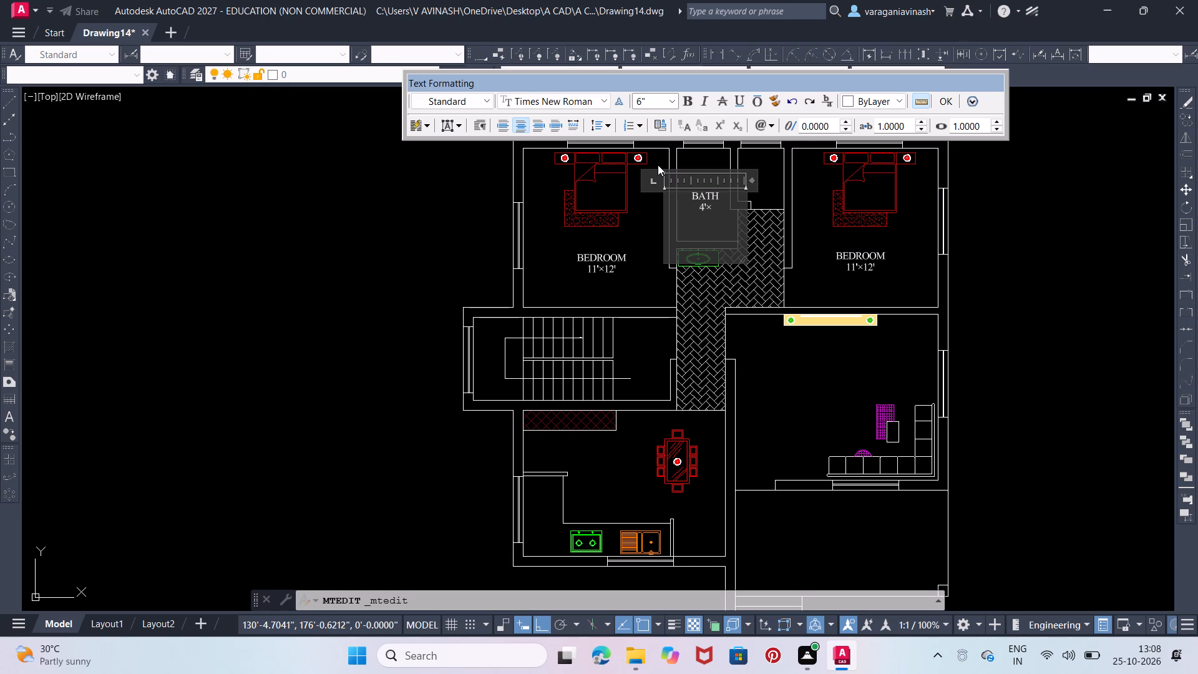
{"action": "type", "text": "7'"}
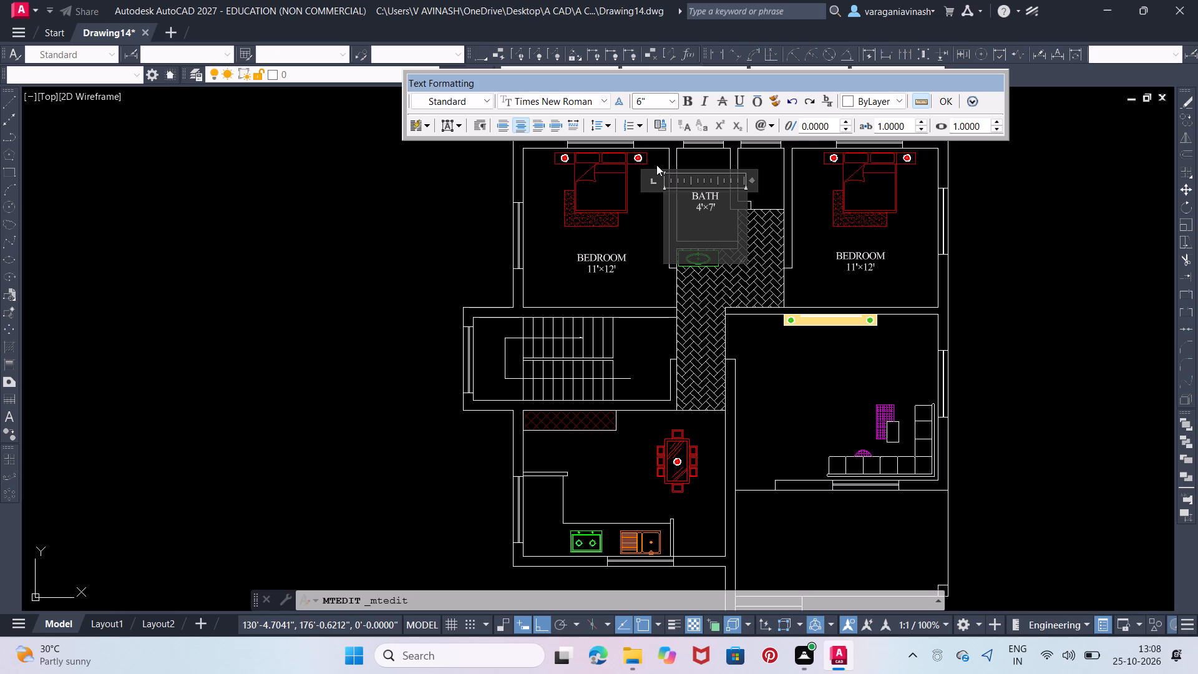
{"action": "left_click", "coordinate": [841, 378]}
Copy the BATH label into the adjacent smaller room beside the upper-right bedroom.
{"action": "left_click", "coordinate": [712, 206]}
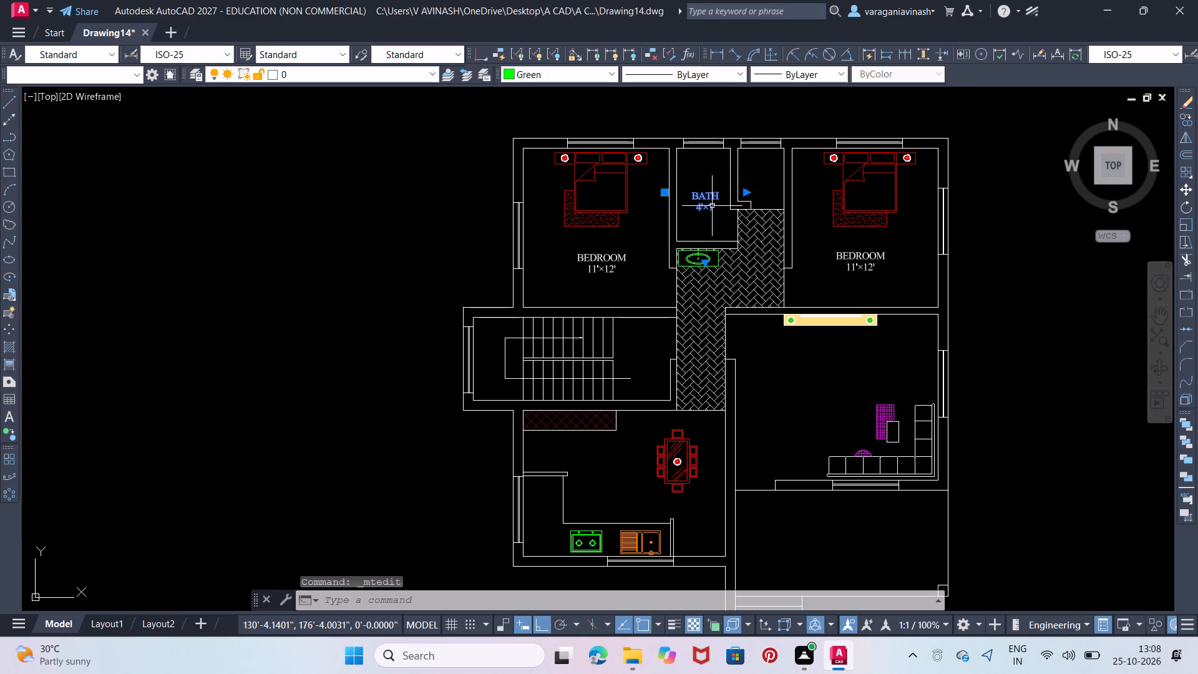
{"action": "right_click_drag", "start_coordinate": [712, 206], "coordinate": [766, 177]}
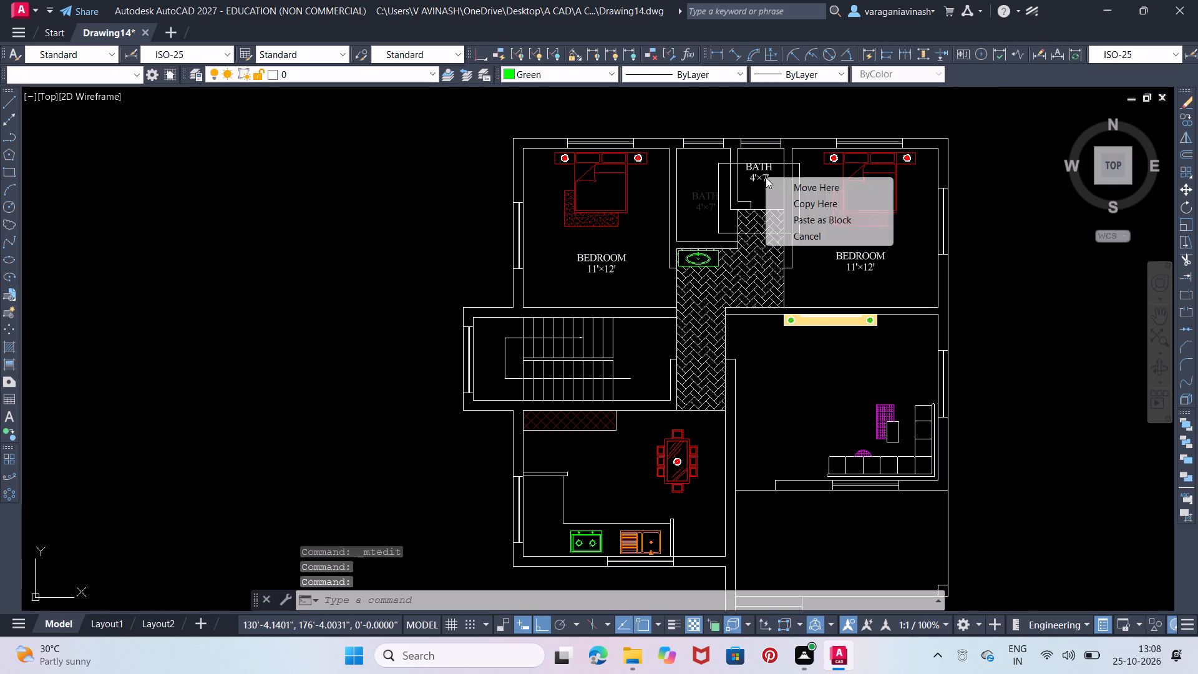
{"action": "left_click", "coordinate": [801, 203]}
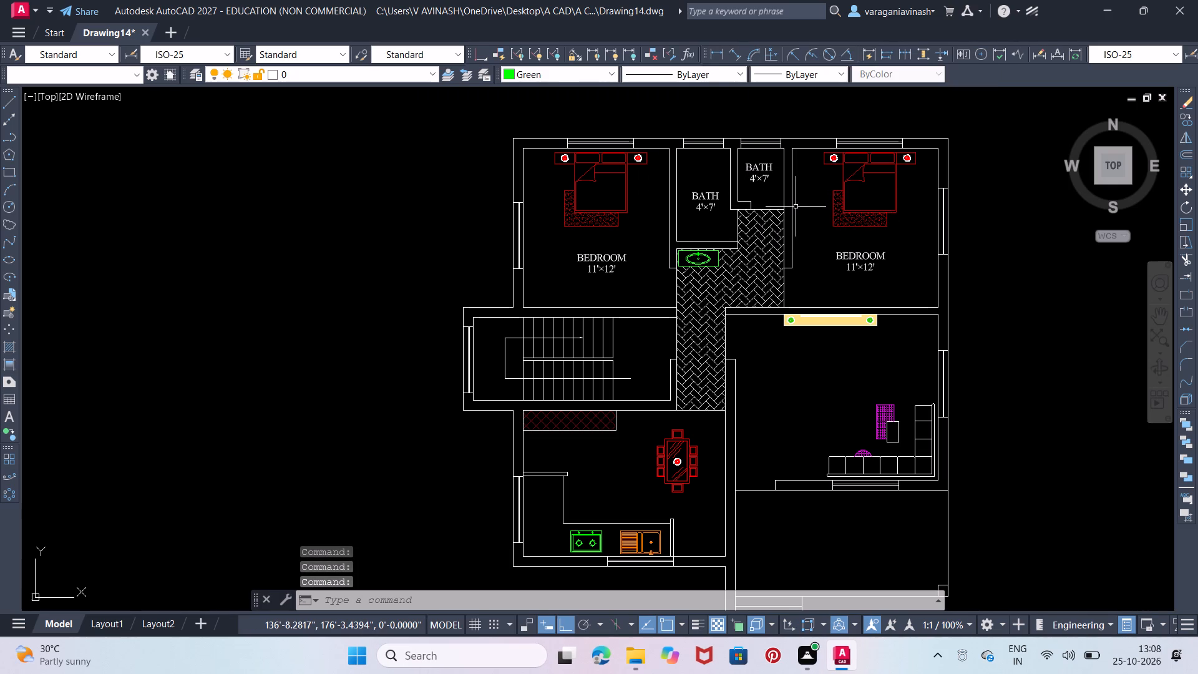
Replace the copied BATH label's text in the smaller room with W.C and 3'6''×4' on two lines.
{"action": "double_click", "coordinate": [766, 174]}
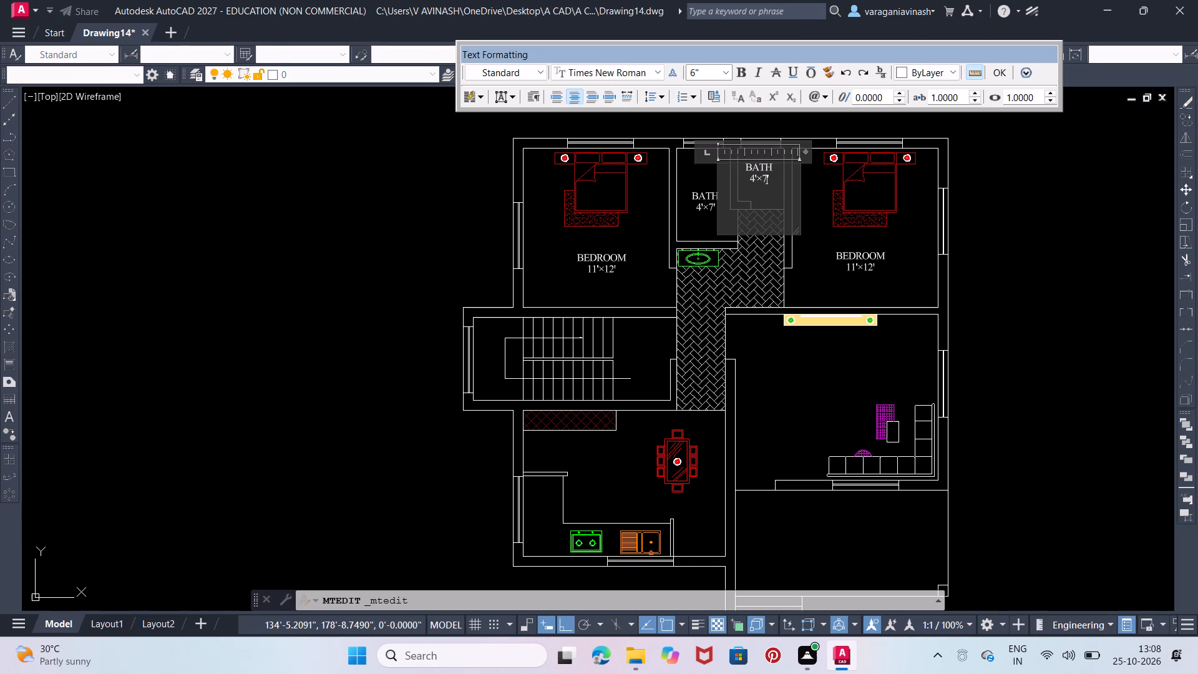
{"action": "left_click_drag", "start_coordinate": [776, 182], "coordinate": [703, 131]}
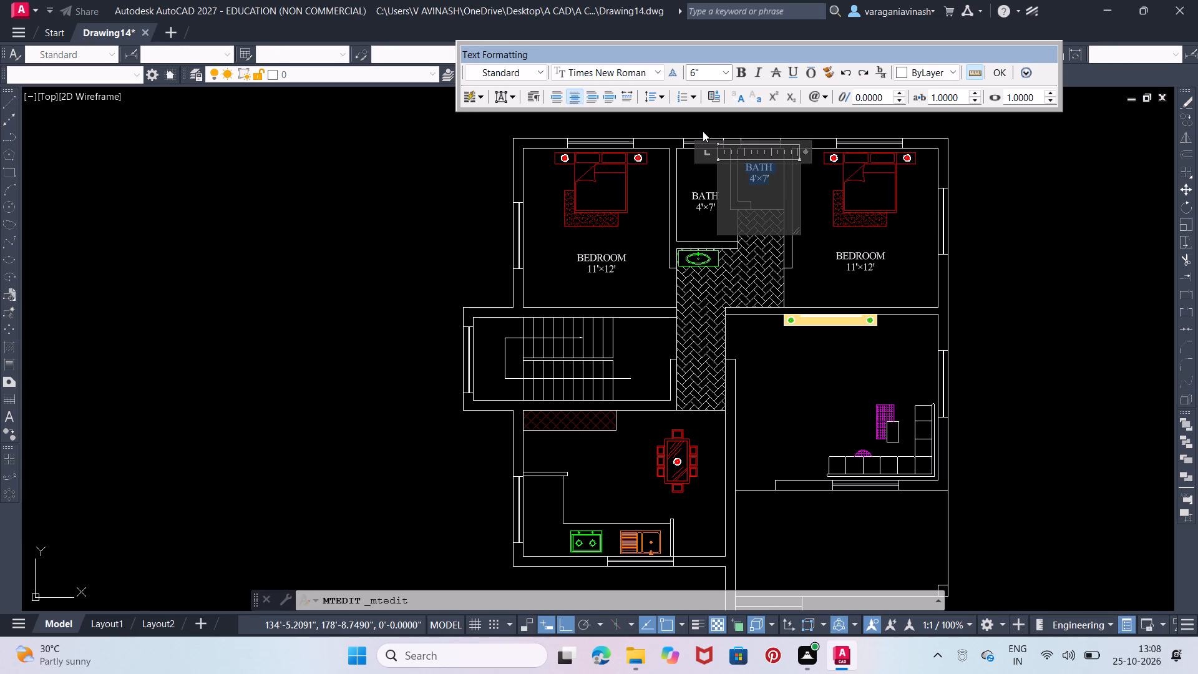
{"action": "type", "text": "W.C"}
{"action": "key", "text": "Return"}
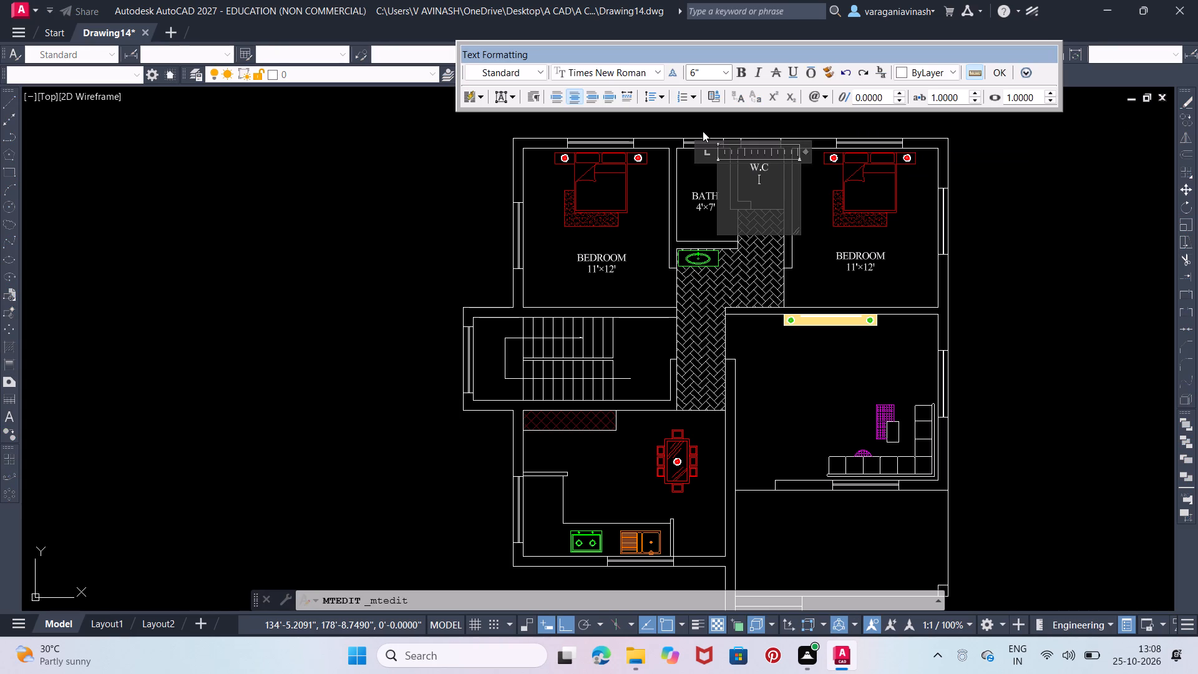
{"action": "type", "text": "3'"}
{"action": "key", "text": "6"}
{"action": "type", "text": "''"}
{"action": "key", "text": "alt+0"}
{"action": "key", "text": "alt+2"}
{"action": "key", "text": "alt+1"}
{"action": "key", "text": "alt+5"}
{"action": "type", "text": "4'"}
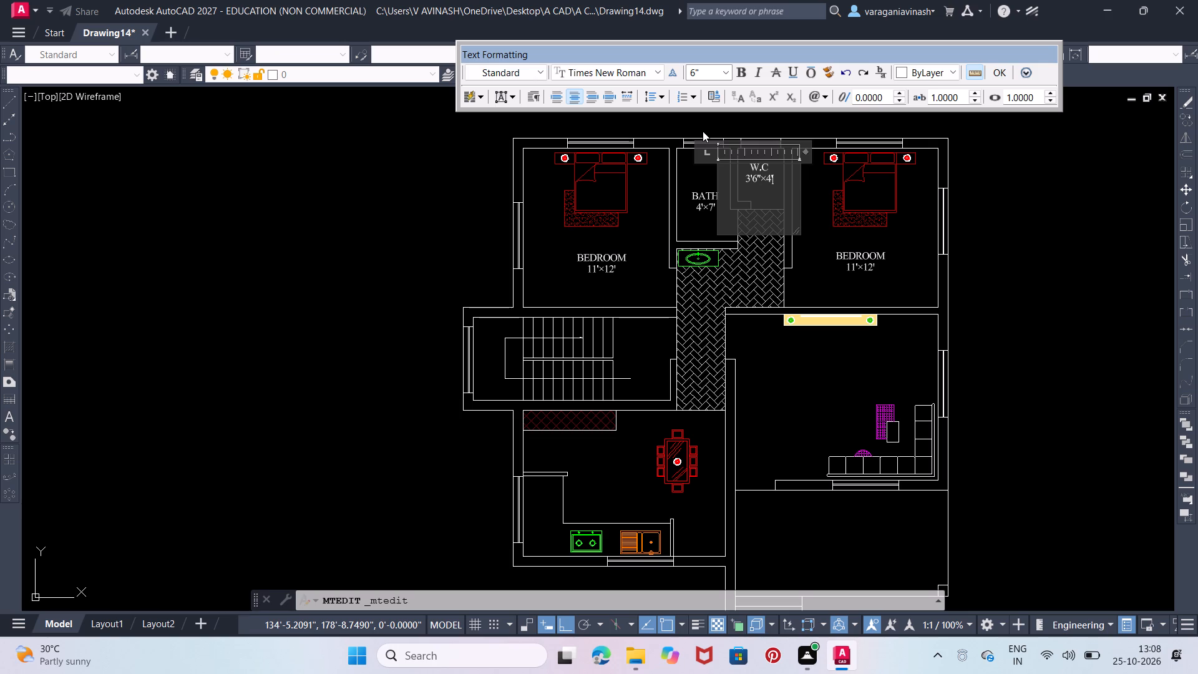
{"action": "left_click", "coordinate": [1091, 290]}
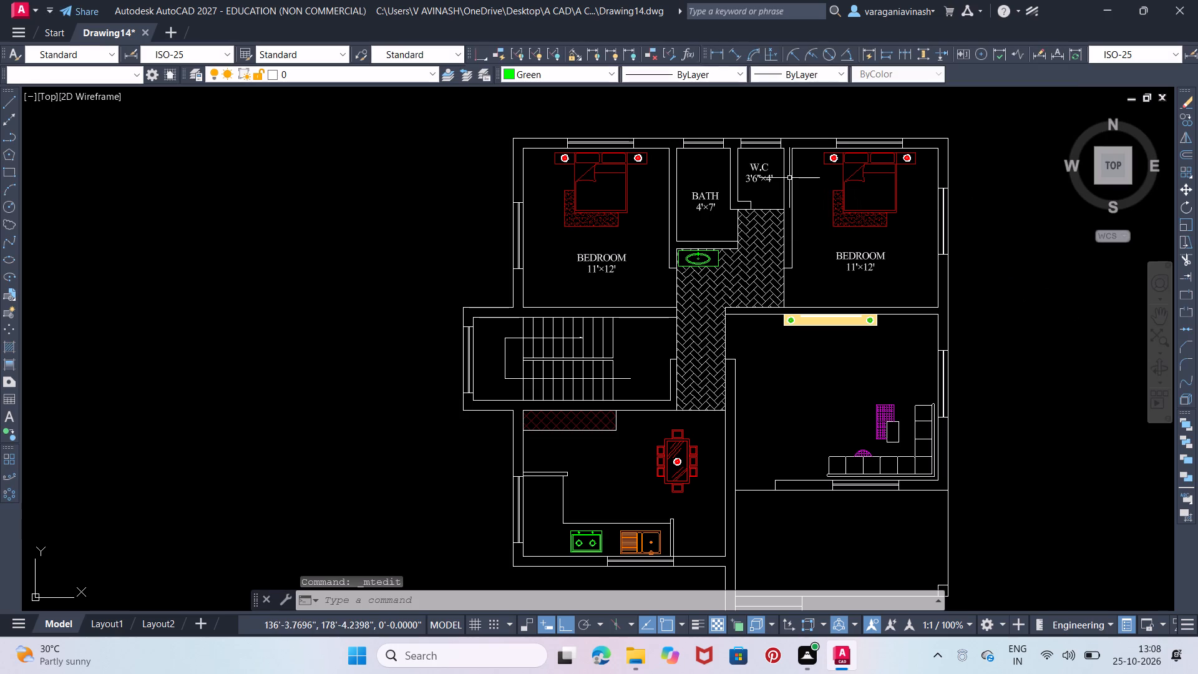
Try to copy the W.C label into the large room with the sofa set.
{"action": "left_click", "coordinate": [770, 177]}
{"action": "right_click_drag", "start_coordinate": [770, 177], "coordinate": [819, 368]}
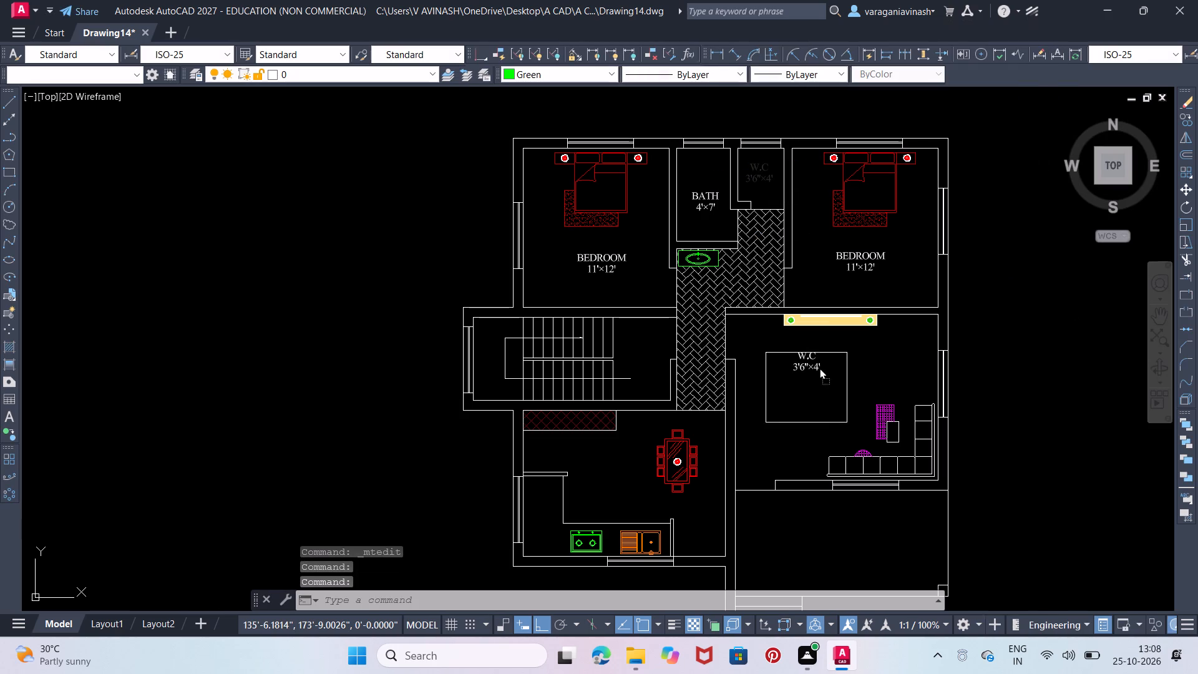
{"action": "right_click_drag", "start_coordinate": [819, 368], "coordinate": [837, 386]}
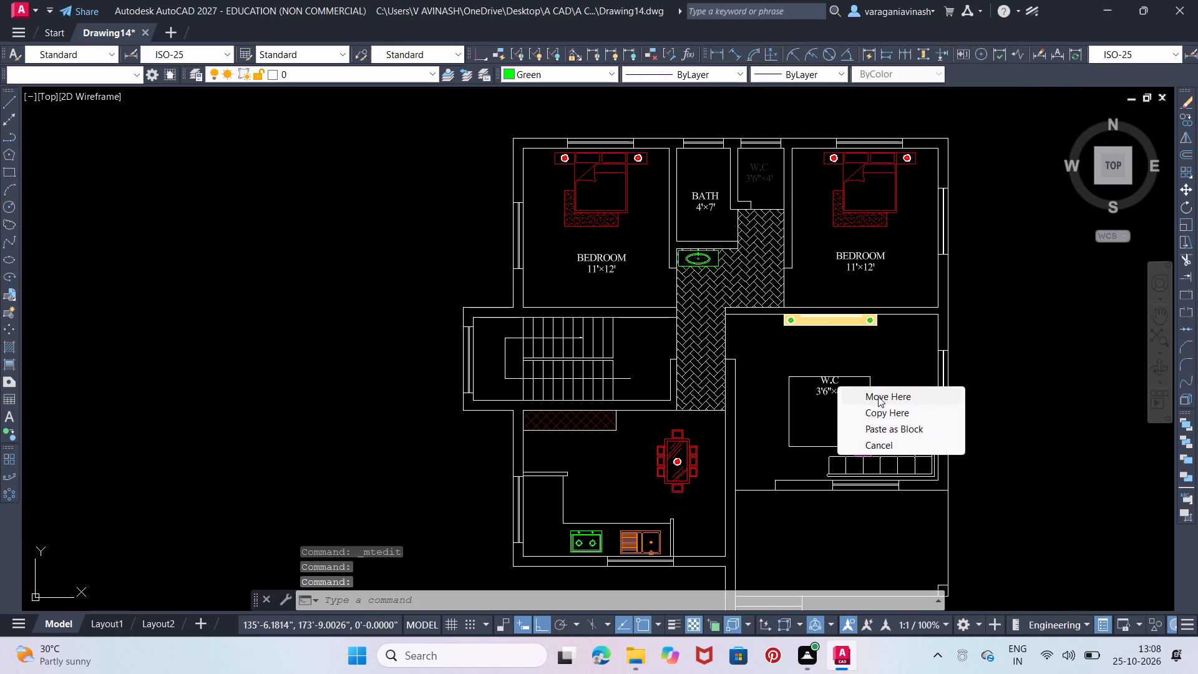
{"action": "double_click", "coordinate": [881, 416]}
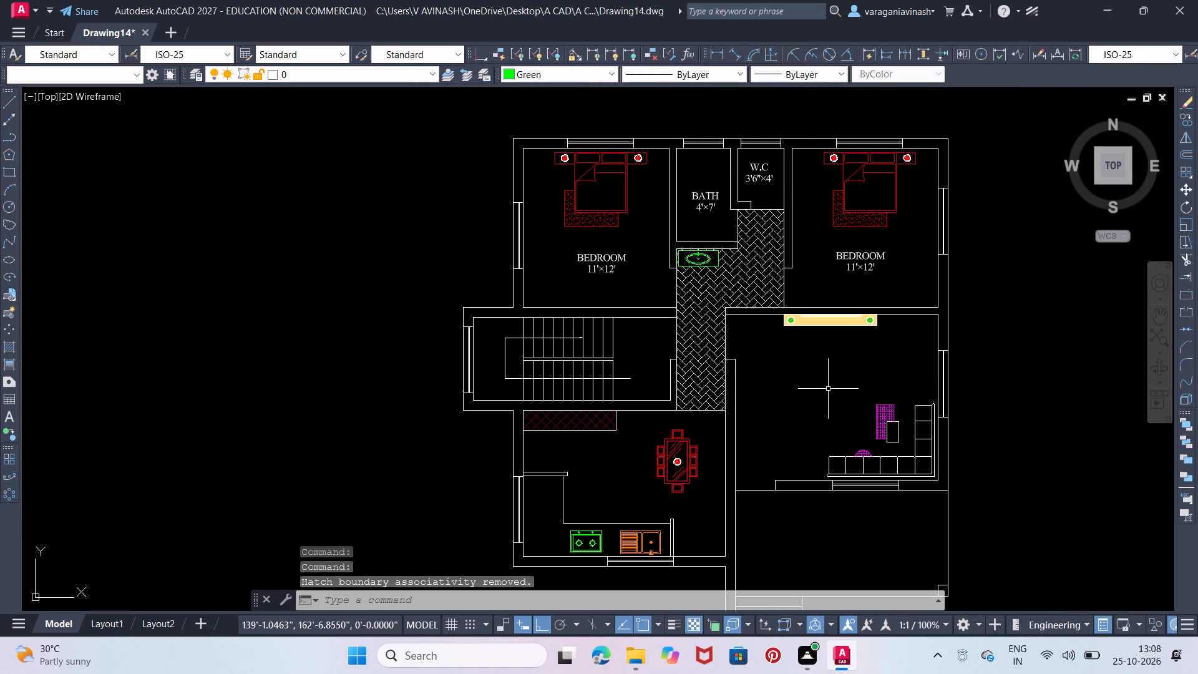
Copy the upper-right bedroom label into the middle of the large room with the sofa set.
{"action": "left_click", "coordinate": [852, 264]}
{"action": "right_click_drag", "start_coordinate": [852, 264], "coordinate": [840, 311]}
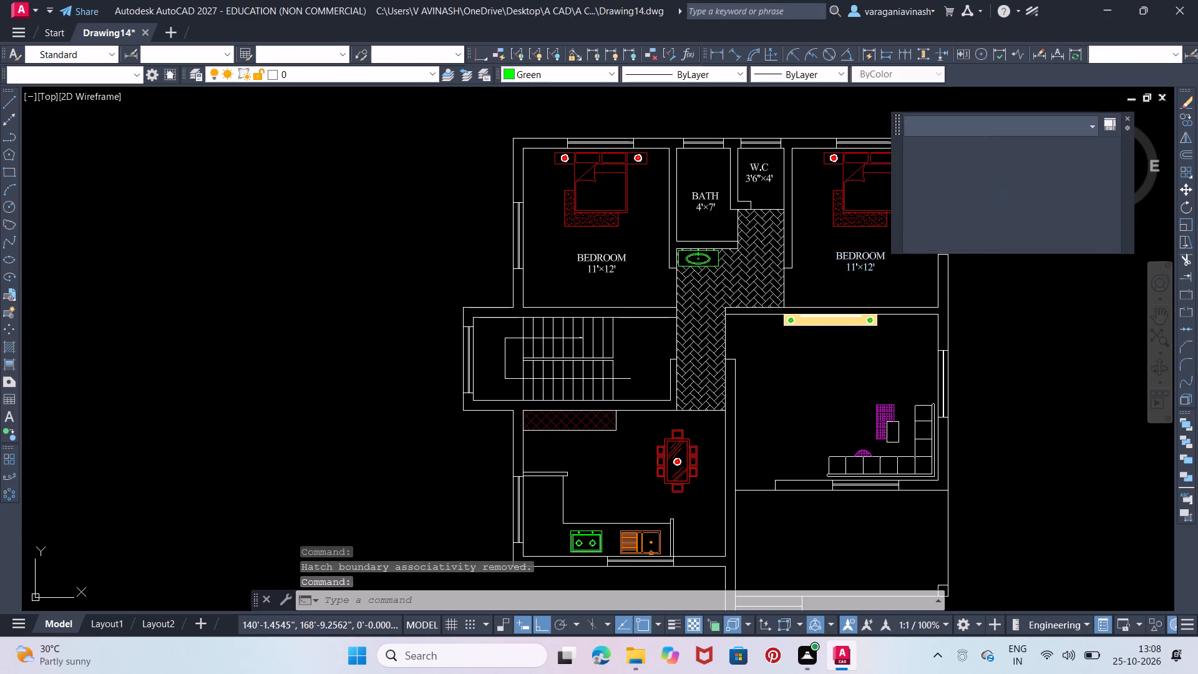
{"action": "right_click_drag", "start_coordinate": [840, 311], "coordinate": [824, 394]}
{"action": "left_click", "coordinate": [859, 418]}
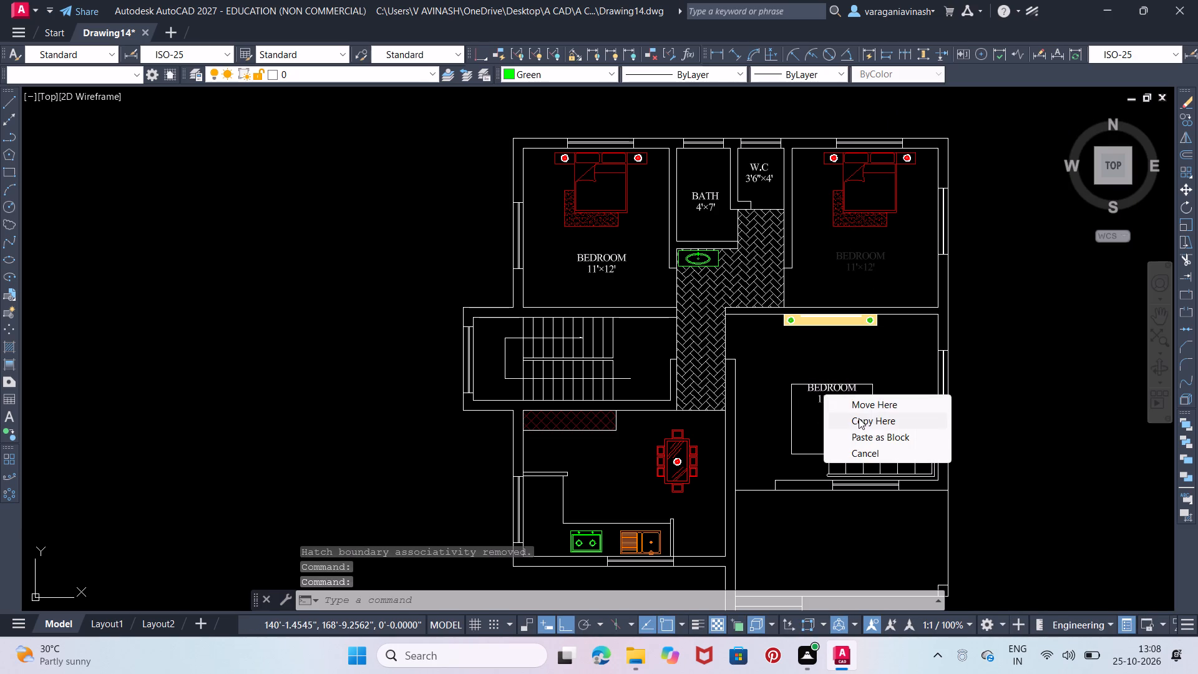
Open the copied bedroom label in the sofa room for editing and select both of its lines.
{"action": "double_click", "coordinate": [839, 403]}
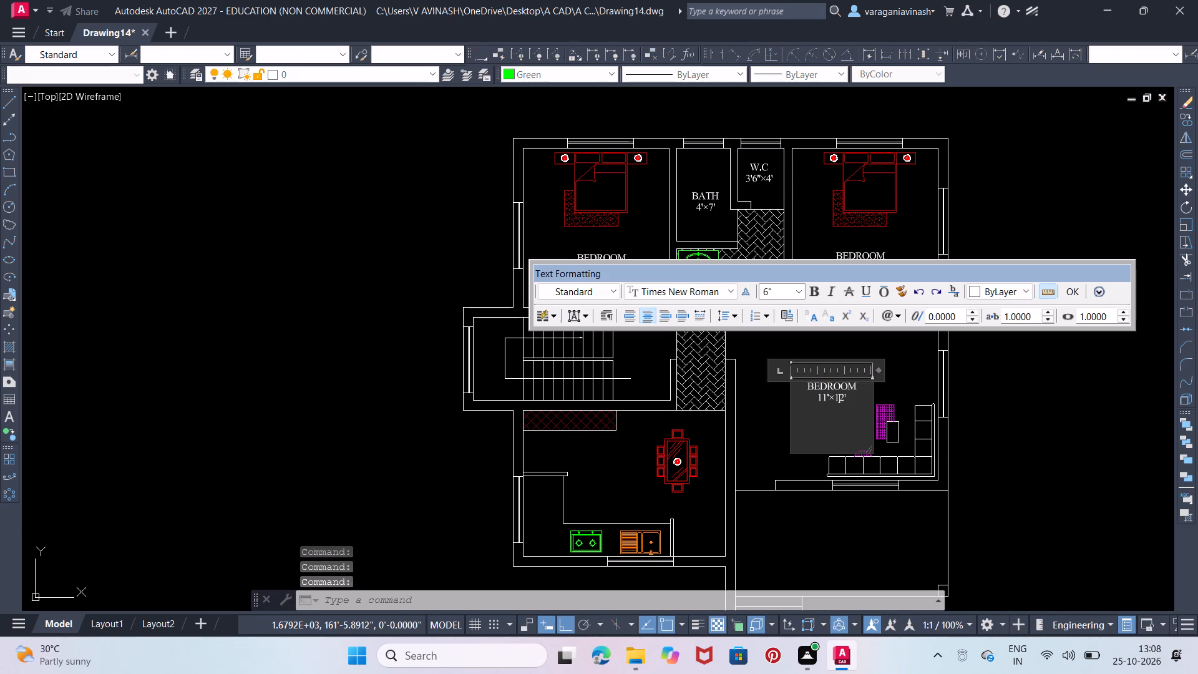
{"action": "left_click_drag", "start_coordinate": [849, 396], "coordinate": [751, 340]}
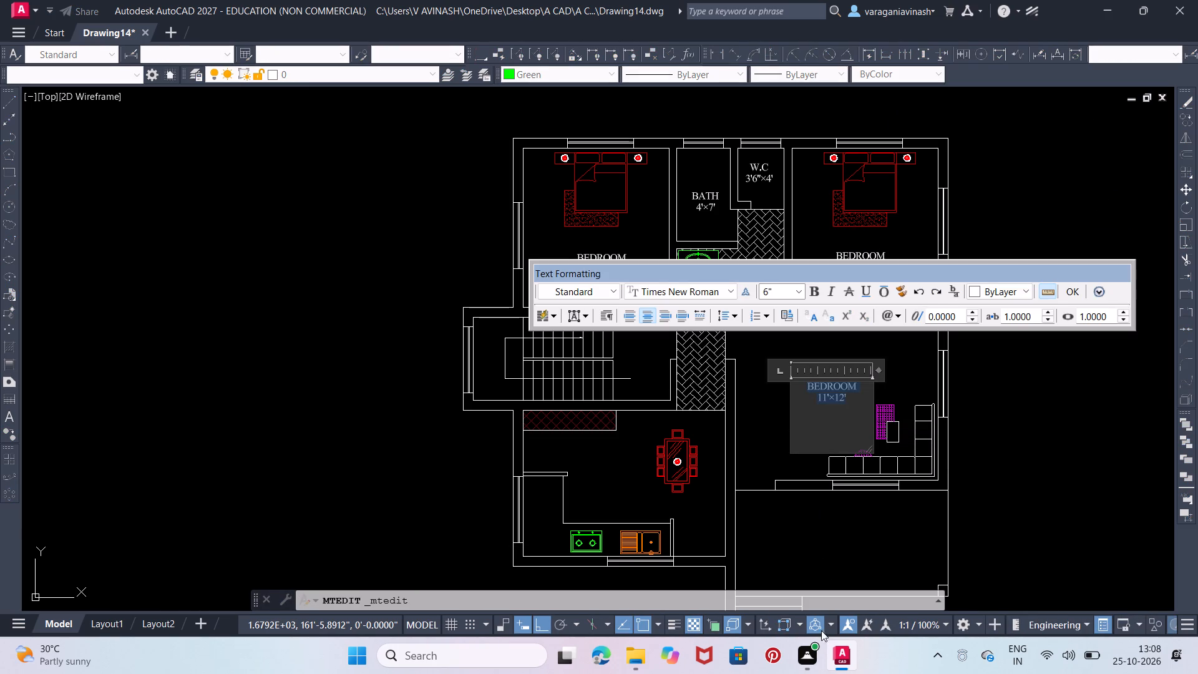
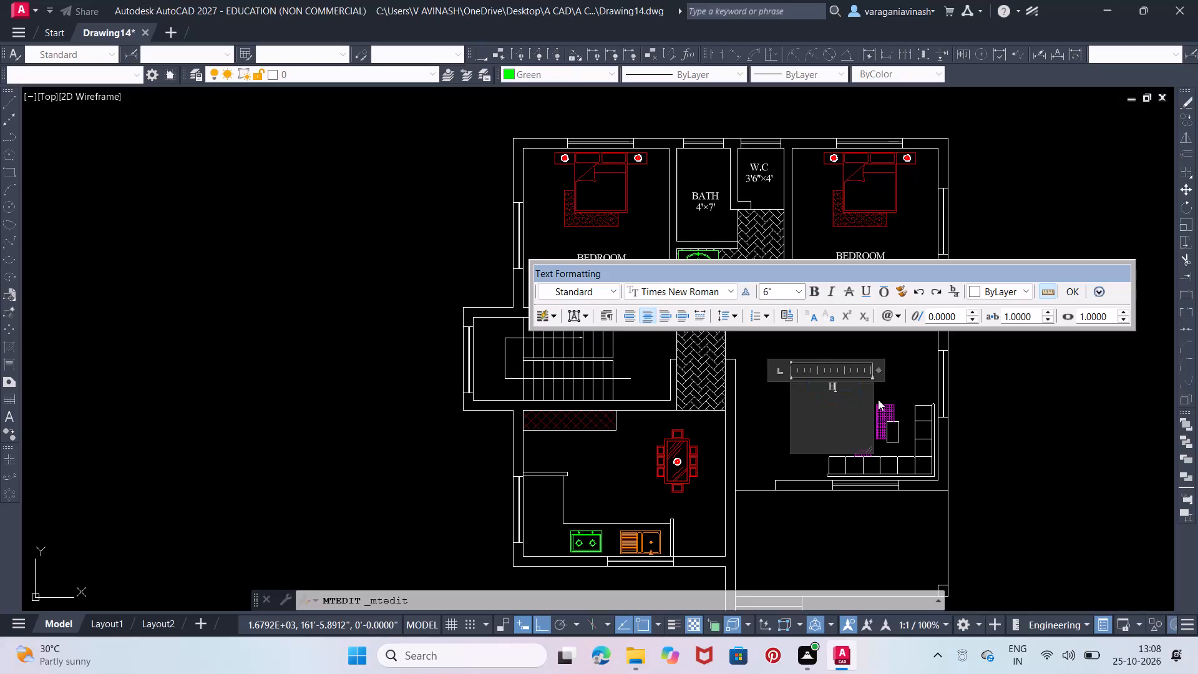
Complete the hall's room label as HALL with the size 15'3"×12'6" on a second line.
{"action": "type", "text": "ALL"}
{"action": "key", "text": "space"}
{"action": "key", "text": "Return"}
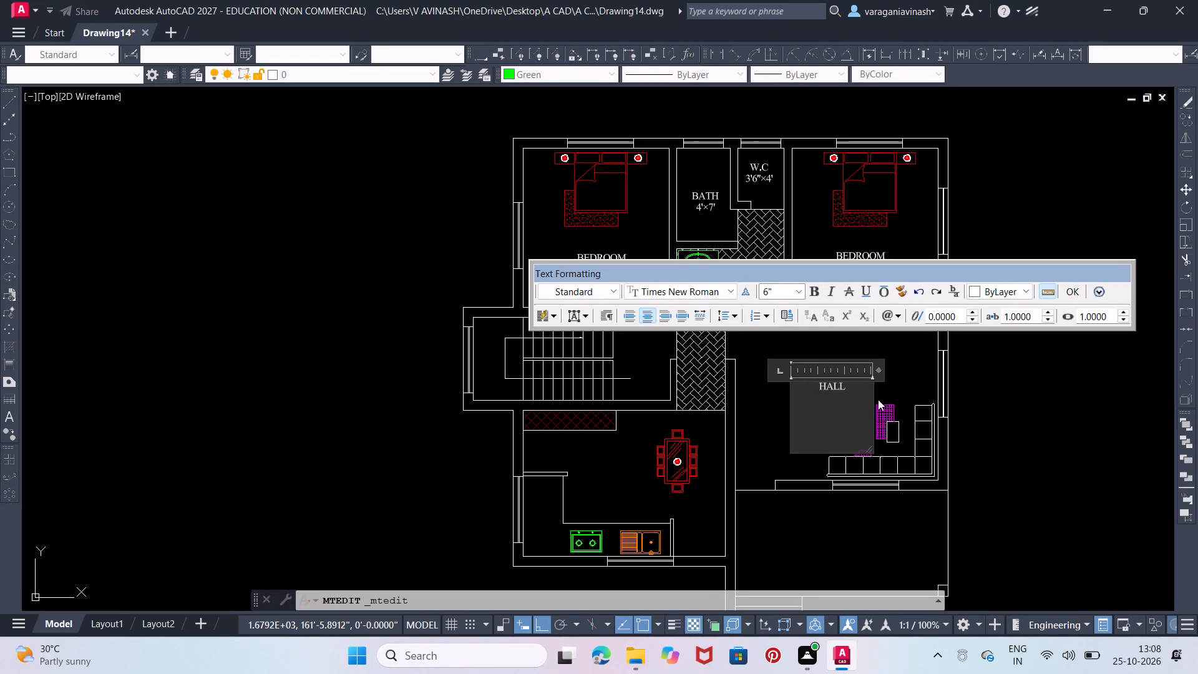
{"action": "type", "text": "15'"}
{"action": "type", "text": "3''"}
{"action": "key", "text": "alt+0"}
{"action": "key", "text": "alt+2"}
{"action": "key", "text": "alt+1"}
{"action": "key", "text": "alt+5"}
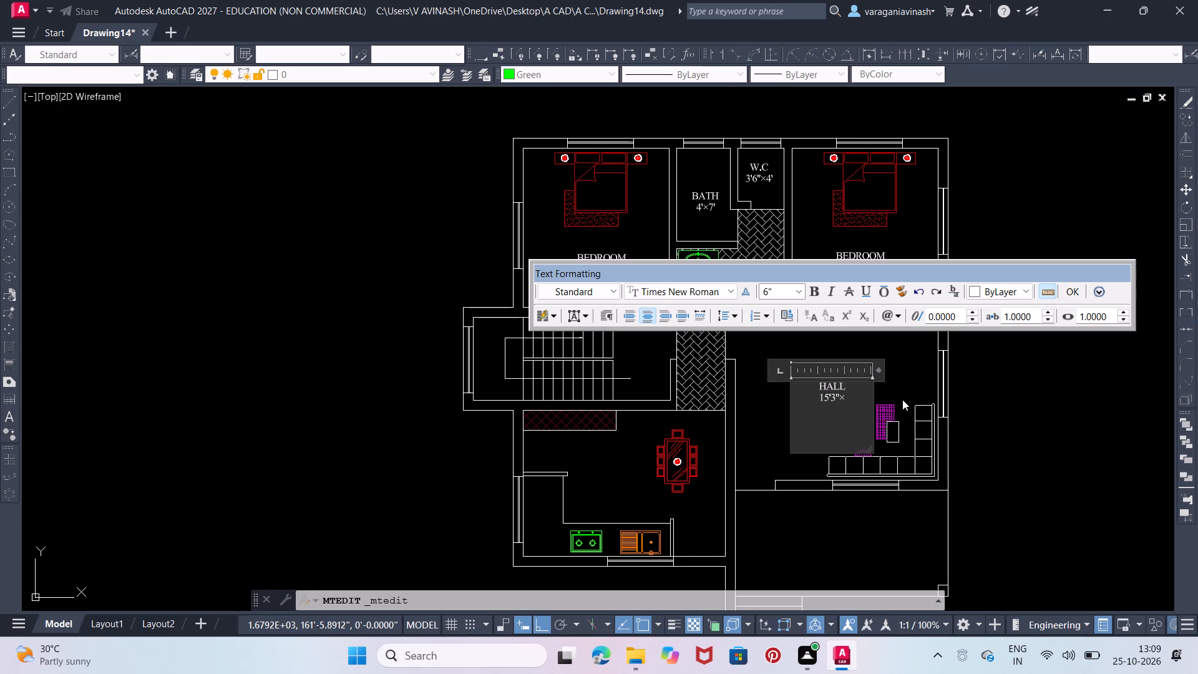
{"action": "type", "text": "12'6''"}
{"action": "left_click", "coordinate": [1010, 422]}
Copy the HALL label into the kitchen area, beside the dining table.
{"action": "middle_click_drag", "start_coordinate": [835, 376], "coordinate": [847, 292]}
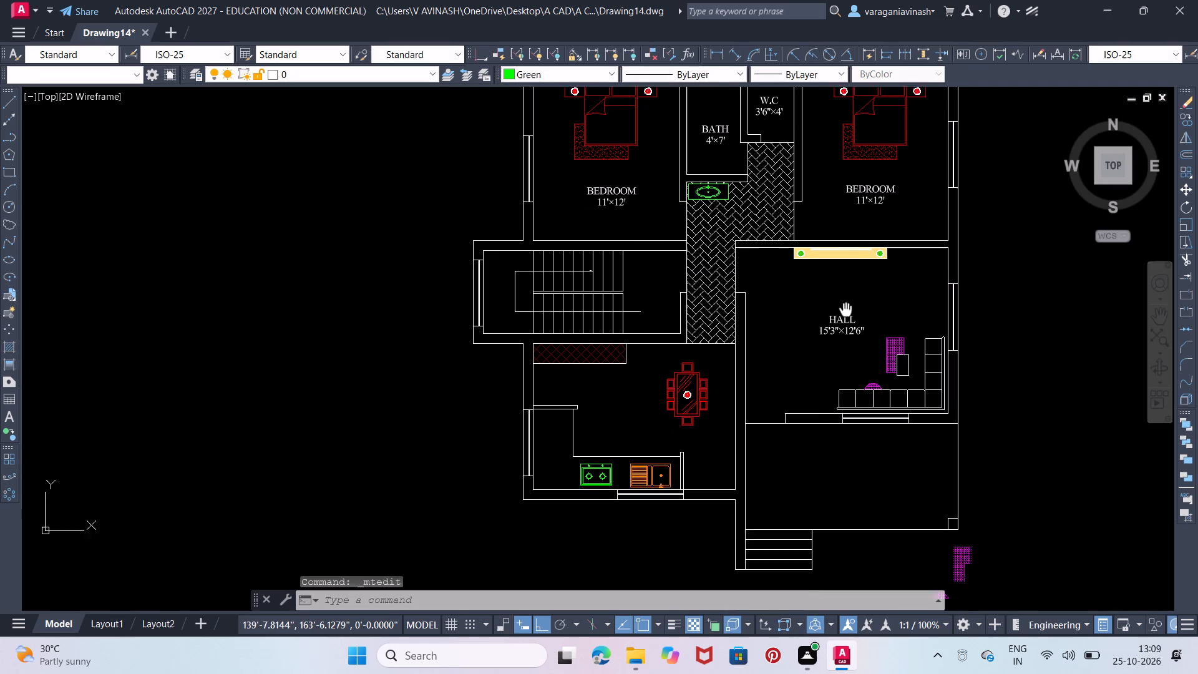
{"action": "middle_click_drag", "start_coordinate": [847, 292], "coordinate": [847, 291]}
{"action": "scroll", "coordinate": [847, 290], "scroll_direction": "up", "scroll_amount": 1}
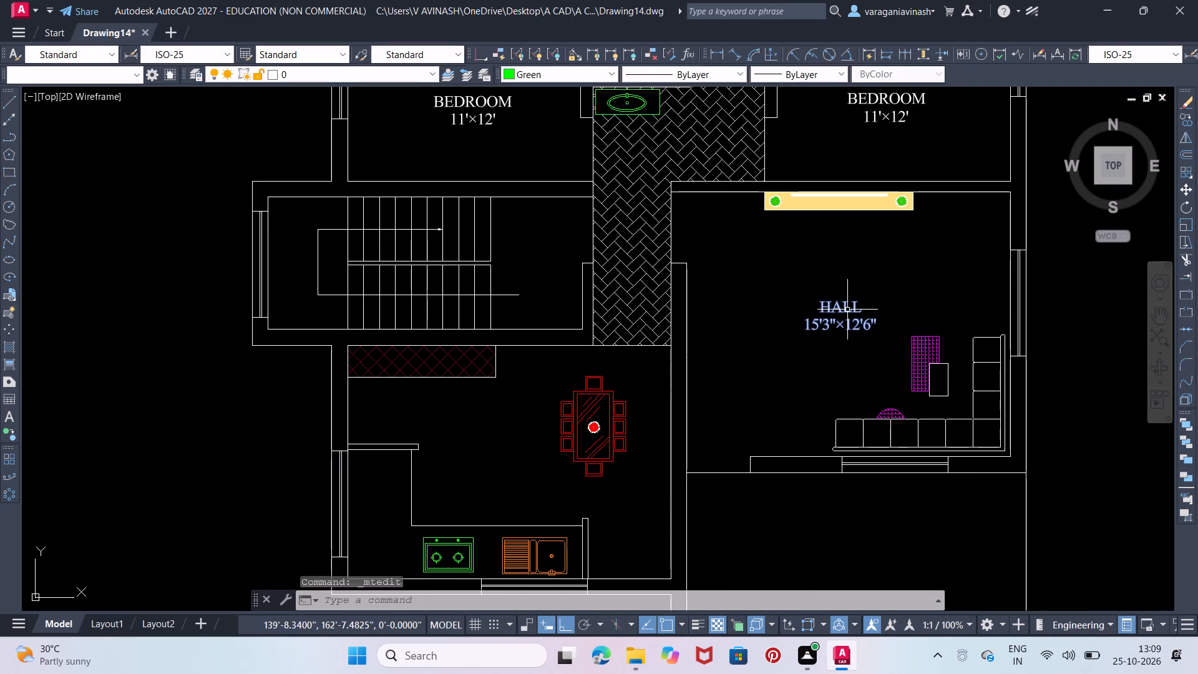
{"action": "left_click", "coordinate": [846, 310]}
{"action": "right_click_drag", "start_coordinate": [846, 310], "coordinate": [497, 403]}
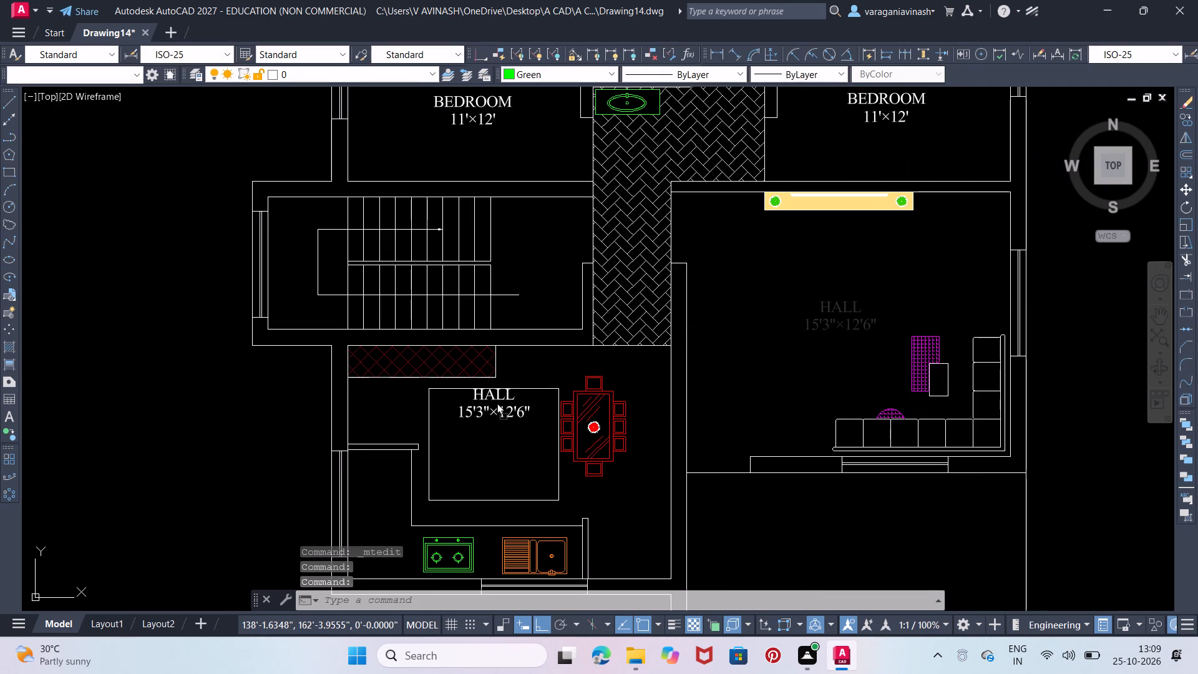
{"action": "right_click_drag", "start_coordinate": [497, 403], "coordinate": [506, 427]}
{"action": "left_click", "coordinate": [559, 455]}
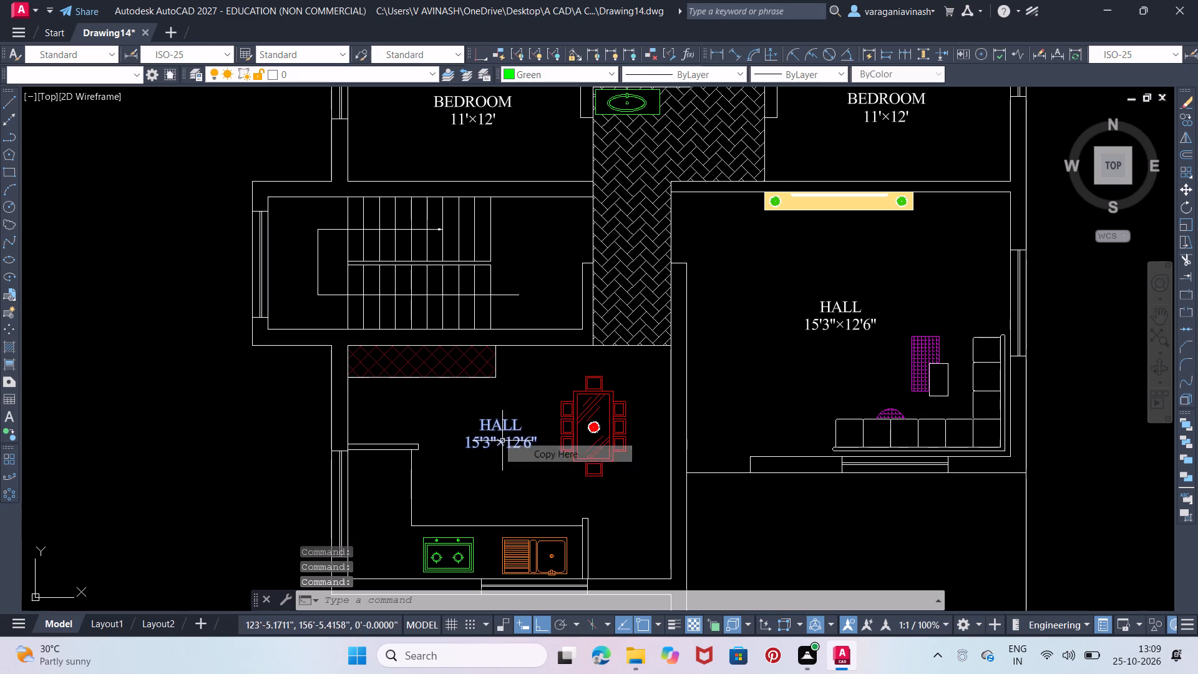
Replace the copied label's text in the kitchen area with KICHEN and a second line reading + DINING.
{"action": "double_click", "coordinate": [490, 439]}
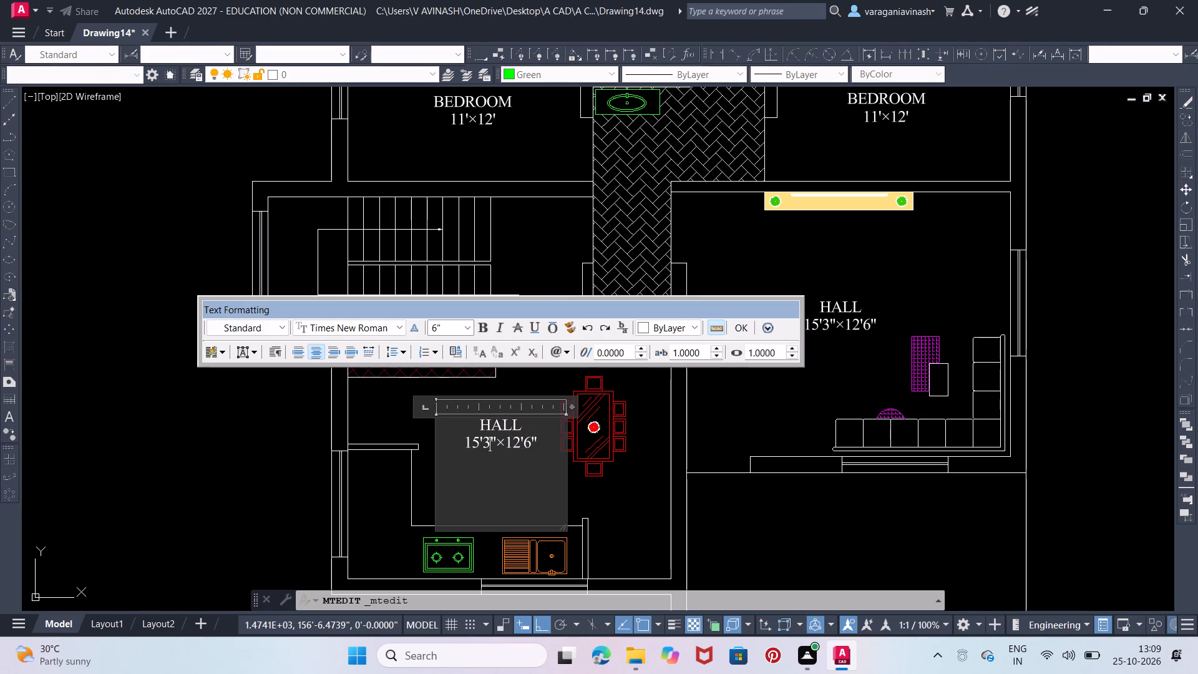
{"action": "left_click_drag", "start_coordinate": [547, 442], "coordinate": [424, 399]}
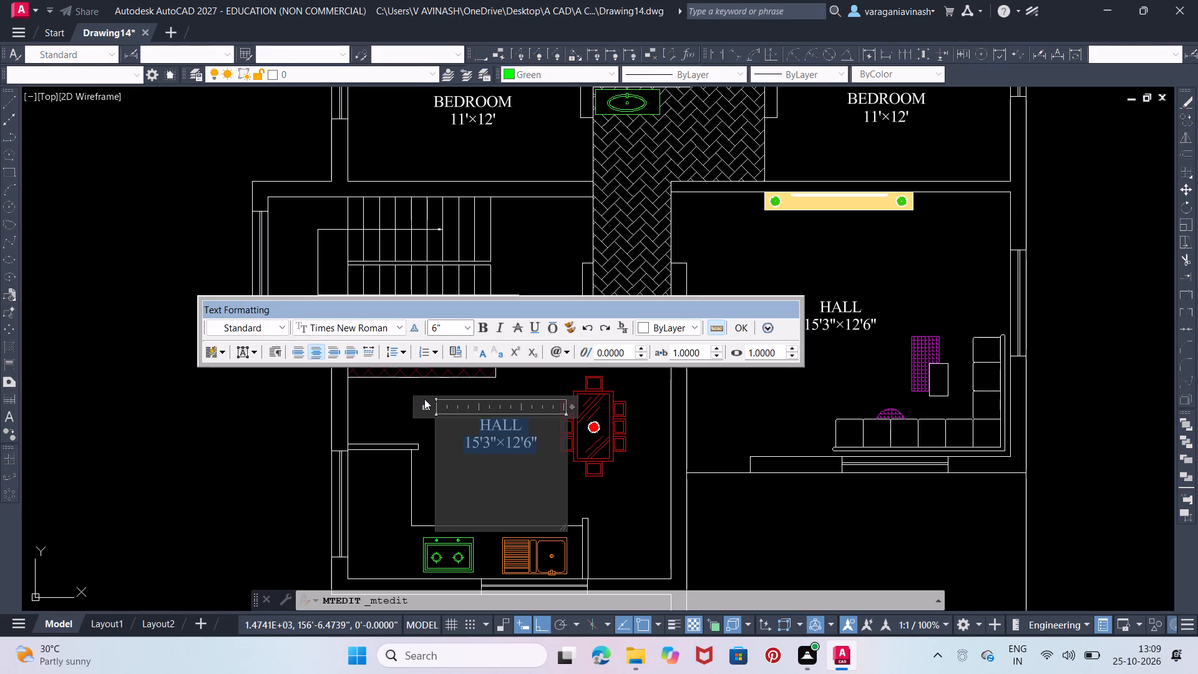
{"action": "type", "text": "KICHEN"}
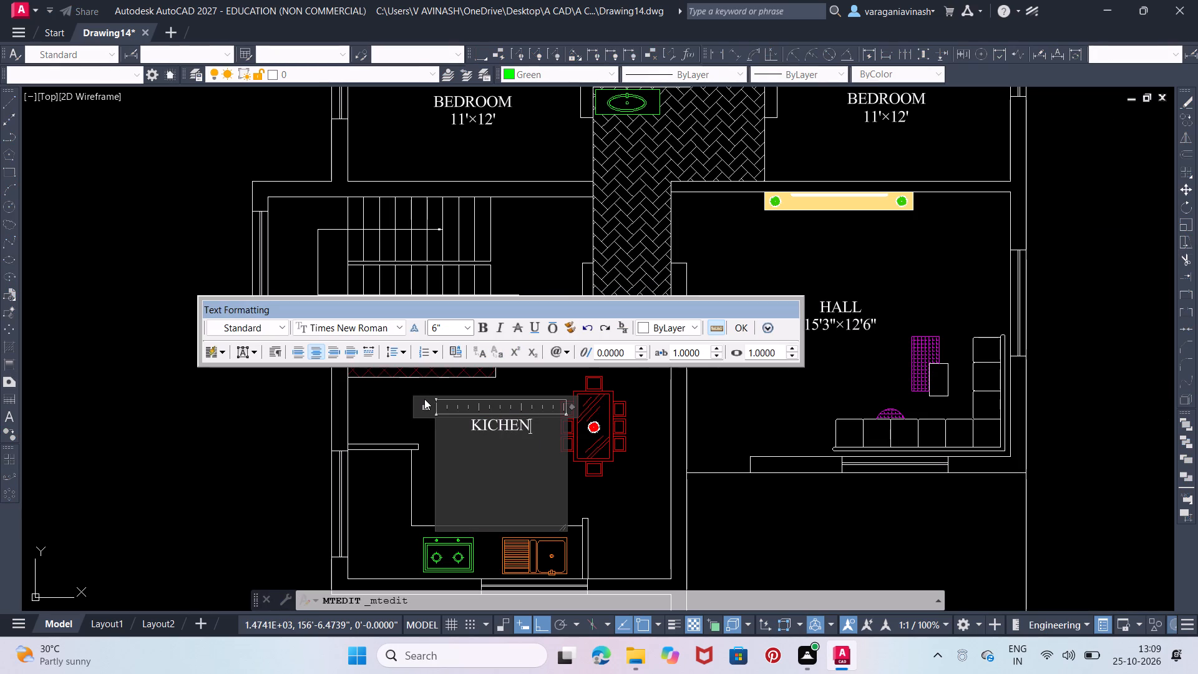
{"action": "key", "text": "Return"}
{"action": "type", "text": "DINING"}
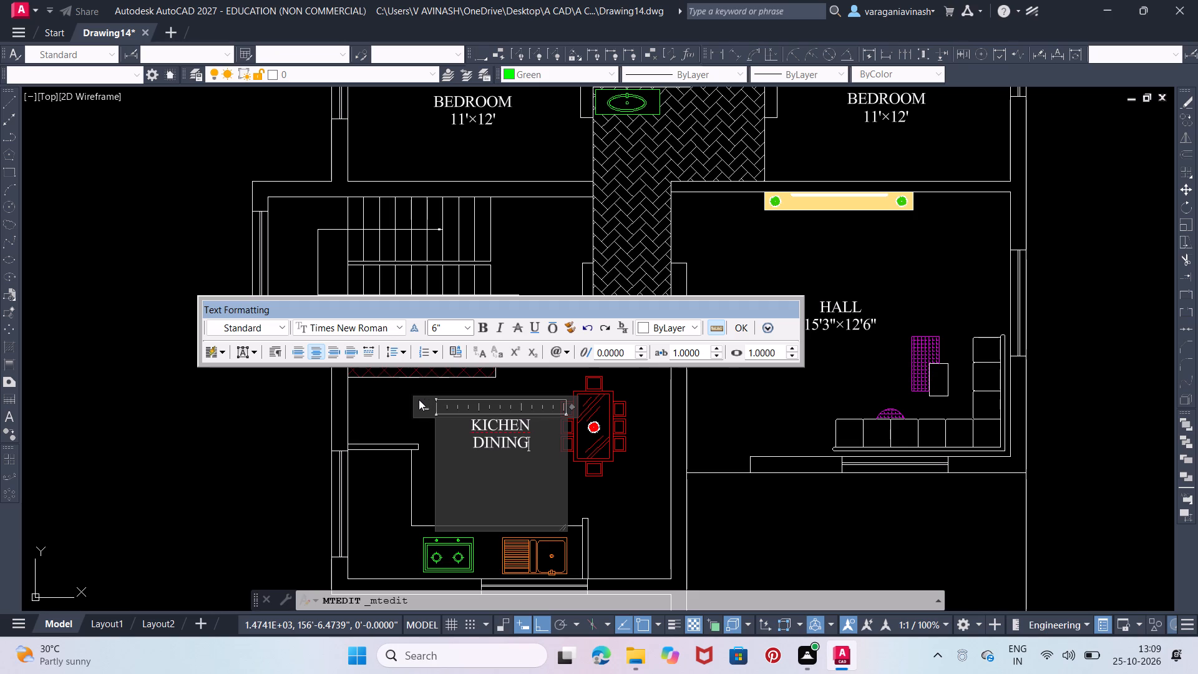
{"action": "left_click", "coordinate": [470, 442]}
{"action": "key", "text": "plus"}
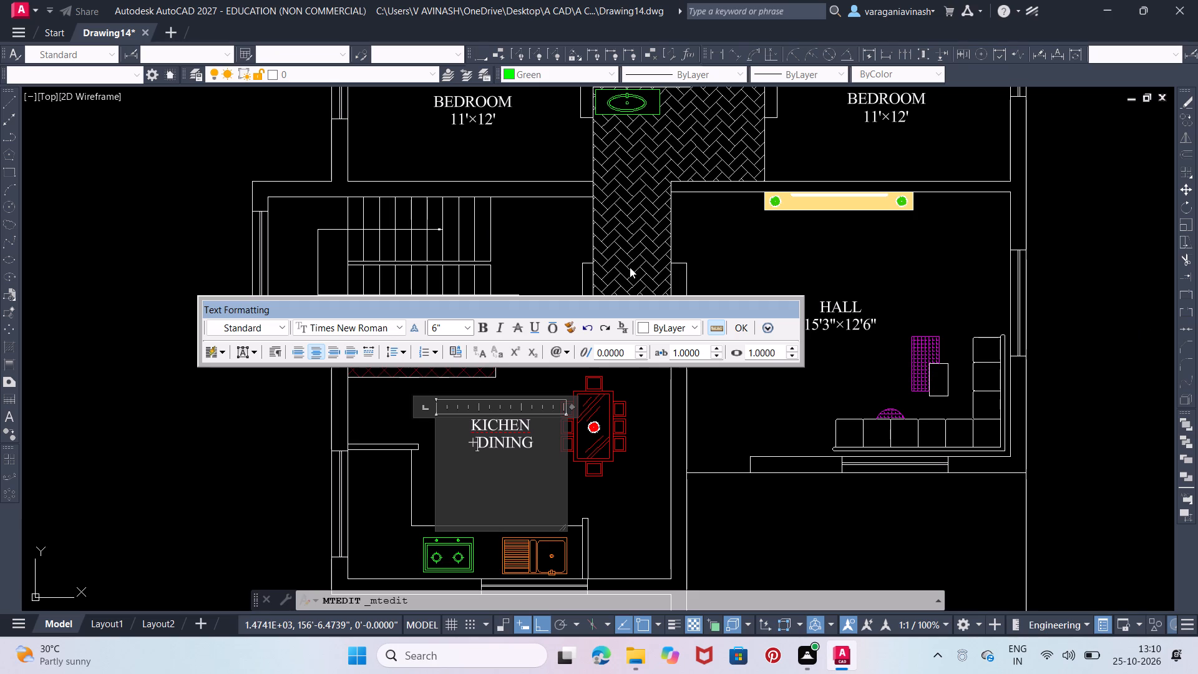
{"action": "key", "text": "n"}
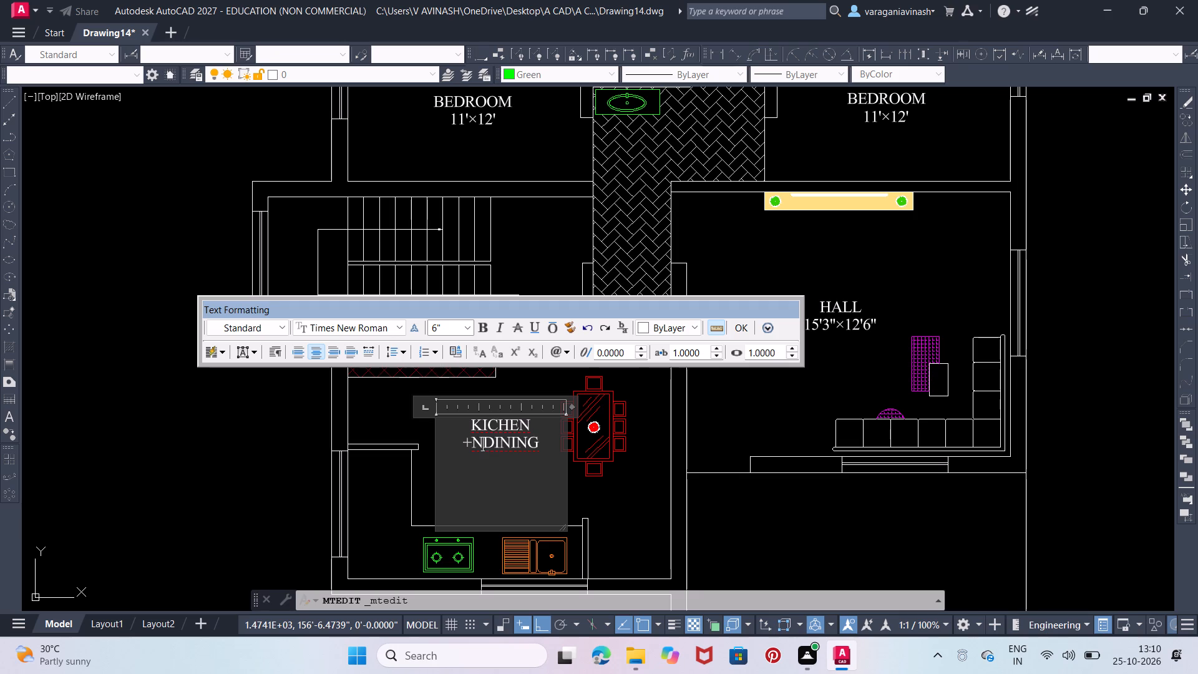
{"action": "key", "text": "BackSpace"}
{"action": "key", "text": "space"}
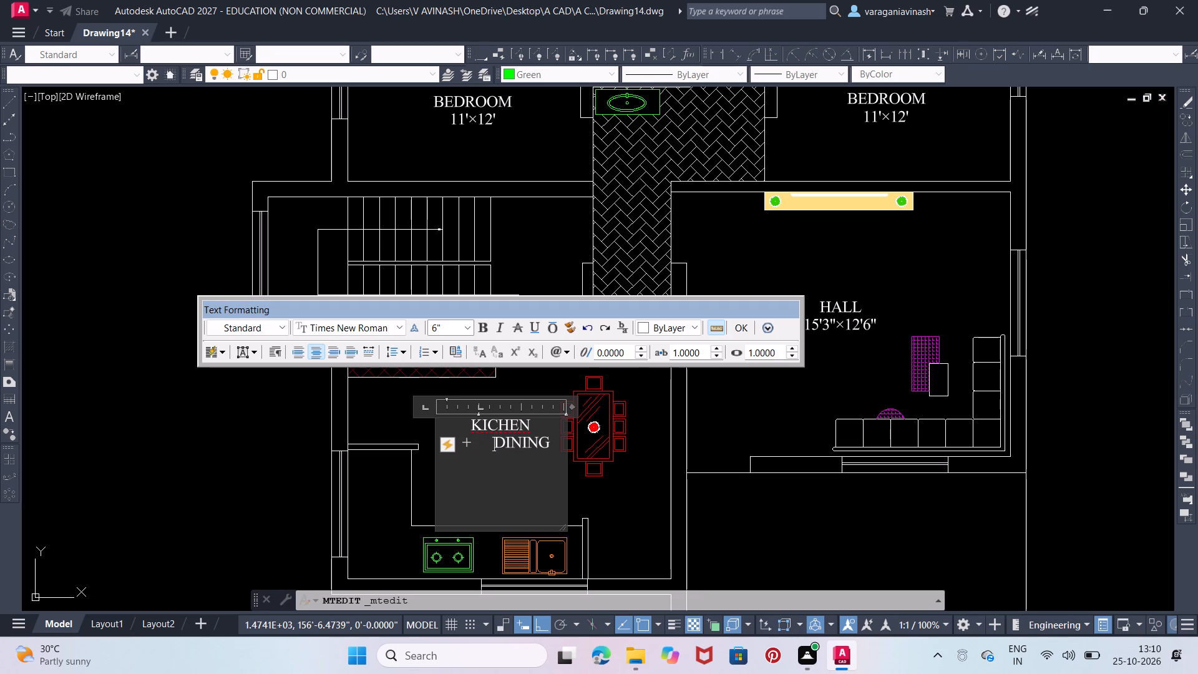
{"action": "key", "text": "BackSpace"}
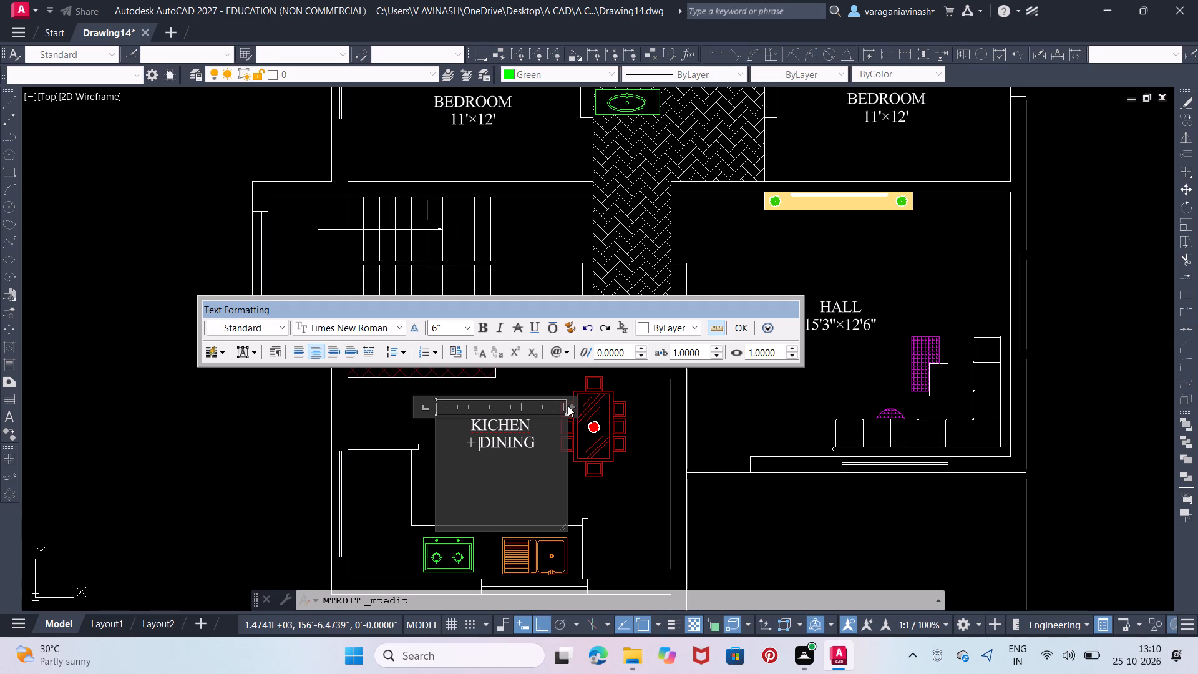
Widen the kitchen label's text frame to about 9'-7" and add the size 15'×11' as a third line.
{"action": "left_click_drag", "start_coordinate": [570, 404], "coordinate": [643, 404]}
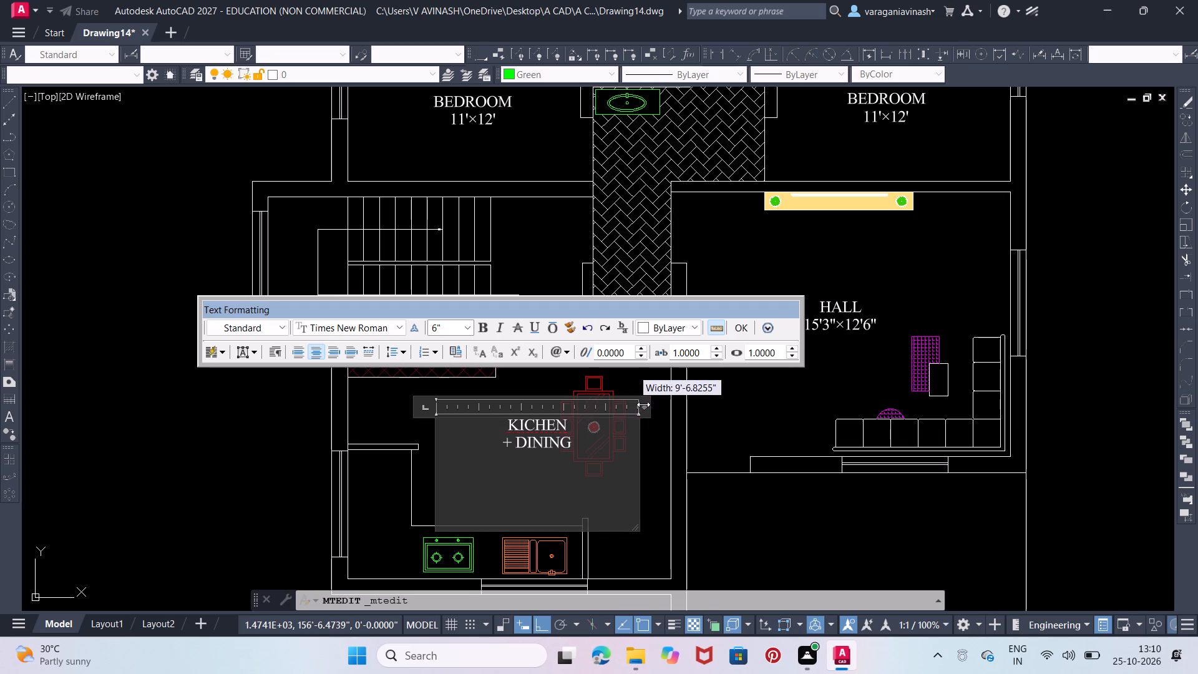
{"action": "left_click", "coordinate": [583, 449]}
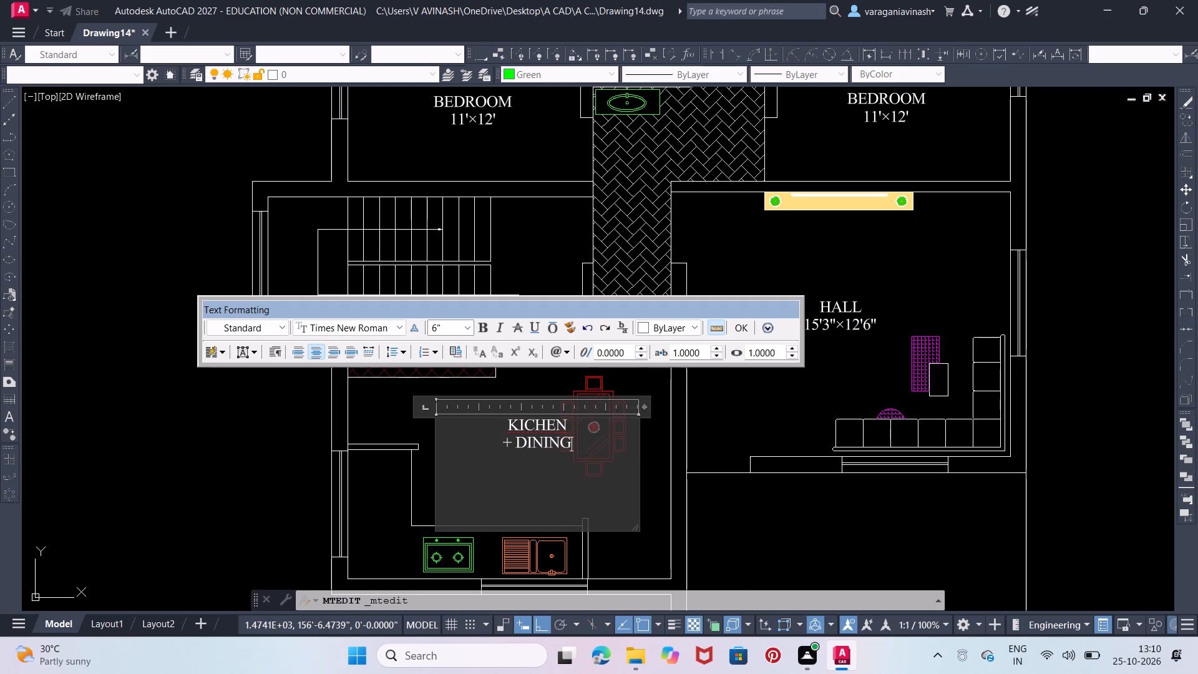
{"action": "key", "text": "Return"}
{"action": "type", "text": "15'"}
{"action": "key", "text": "alt+0"}
{"action": "key", "text": "alt+2"}
{"action": "key", "text": "alt+1"}
{"action": "key", "text": "alt+5"}
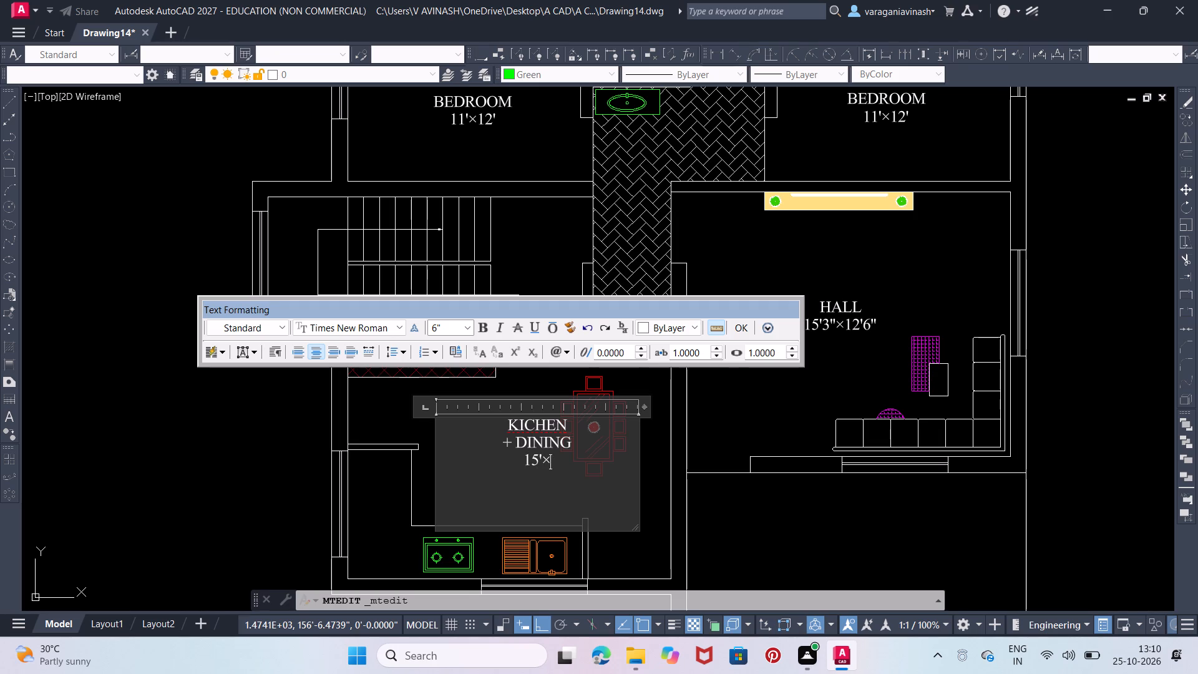
{"action": "type", "text": "11'"}
{"action": "left_click", "coordinate": [902, 559]}
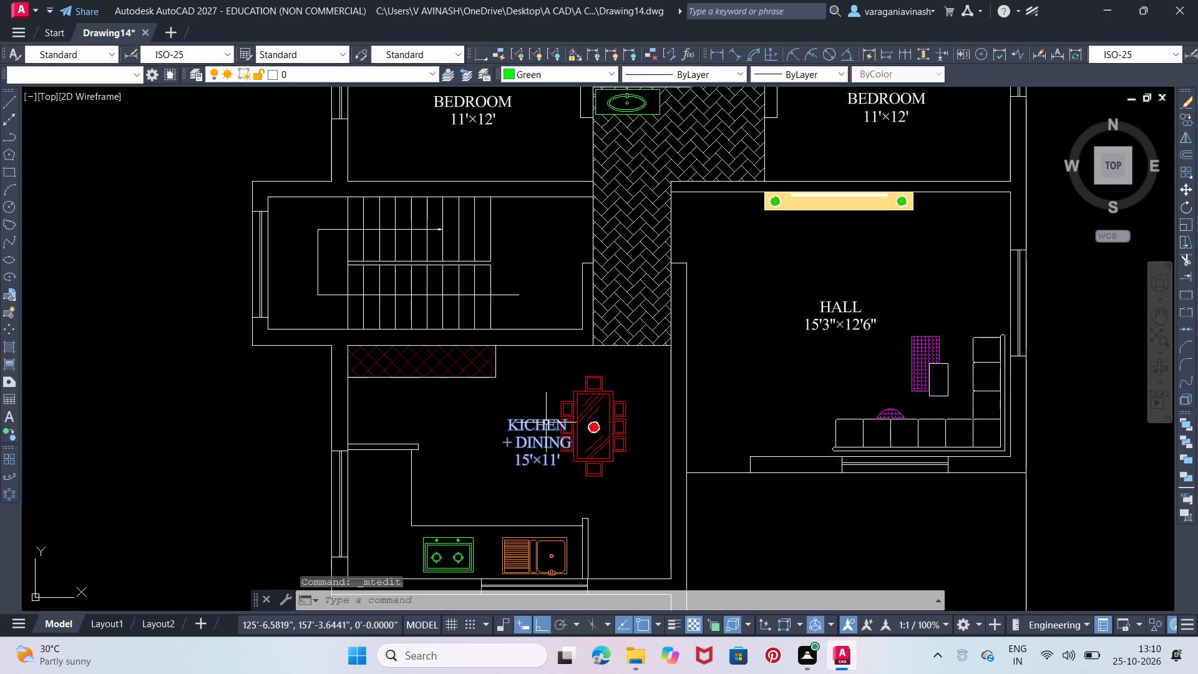
Move the KICHEN + DINING label slightly away from the dining table so they no longer overlap.
{"action": "left_click", "coordinate": [545, 422]}
{"action": "right_click_drag", "start_coordinate": [545, 422], "coordinate": [524, 421]}
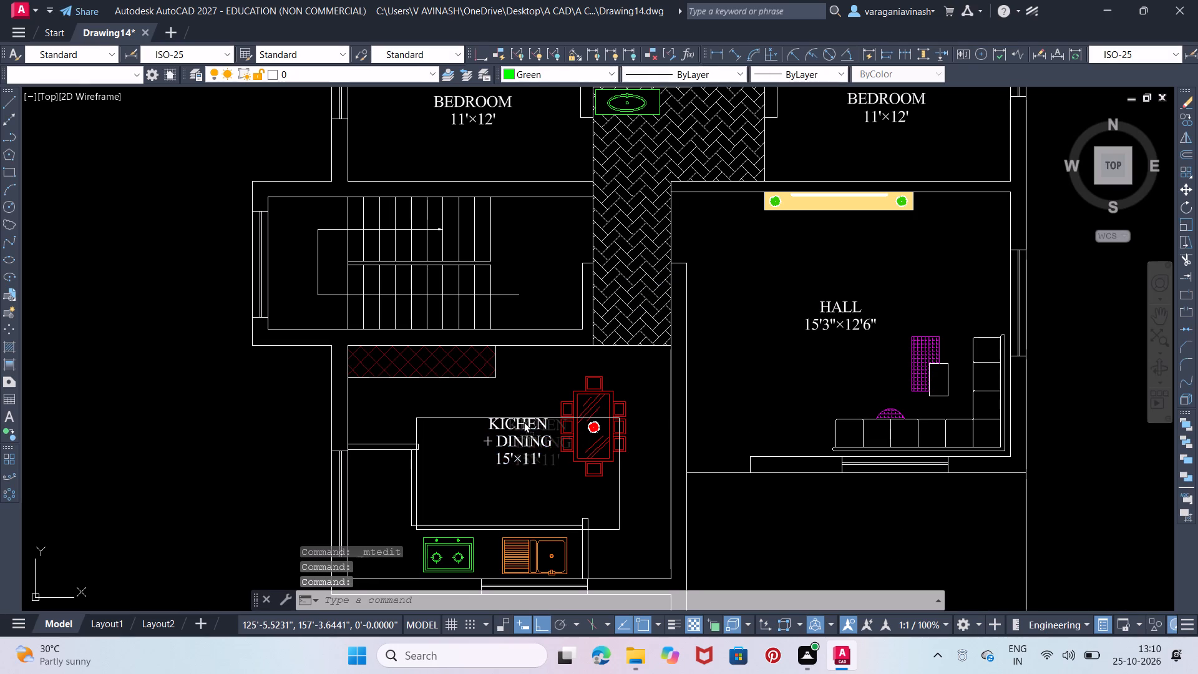
{"action": "right_click_drag", "start_coordinate": [524, 421], "coordinate": [512, 420]}
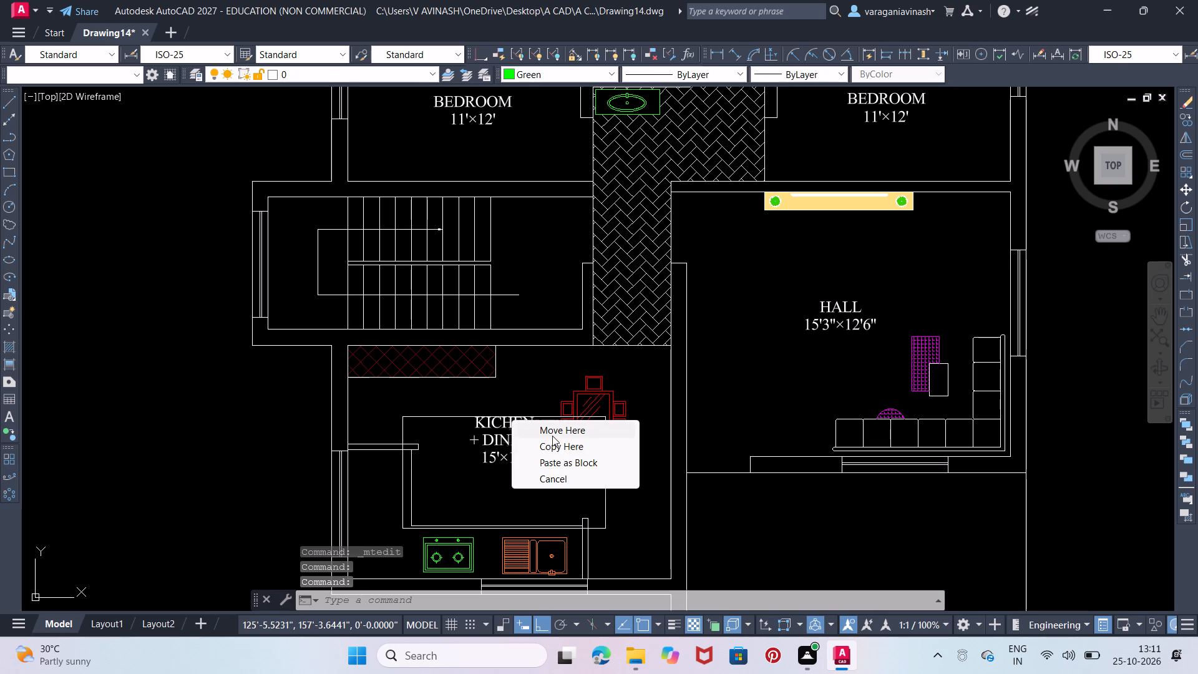
{"action": "left_click", "coordinate": [552, 436]}
Copy the KICHEN + DINING label into the empty room below the hall, next to the entrance steps.
{"action": "middle_click_drag", "start_coordinate": [605, 401], "coordinate": [568, 248]}
{"action": "left_click", "coordinate": [480, 282]}
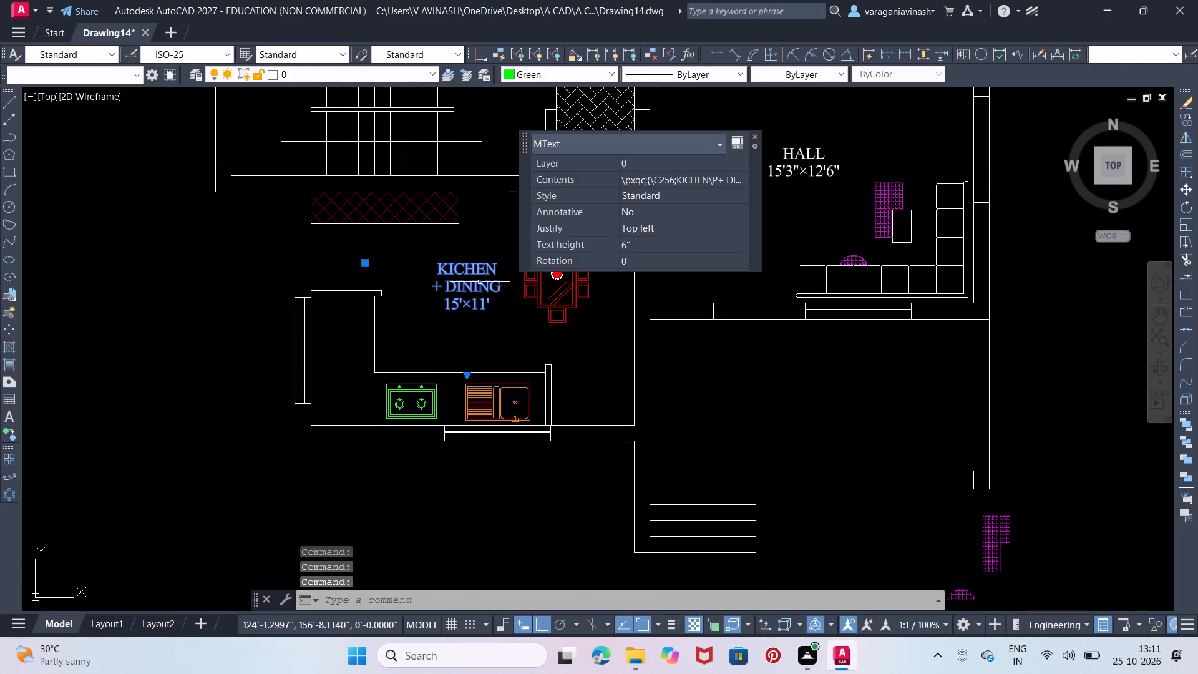
{"action": "right_click_drag", "start_coordinate": [480, 282], "coordinate": [852, 394]}
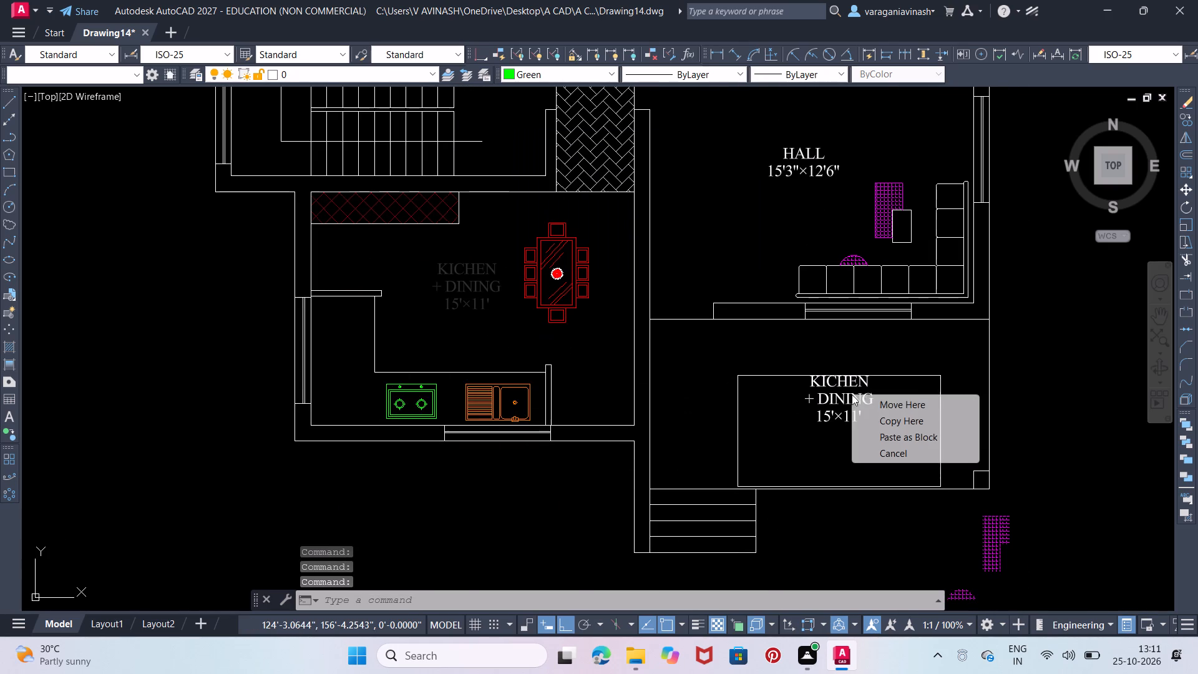
{"action": "left_click", "coordinate": [895, 419]}
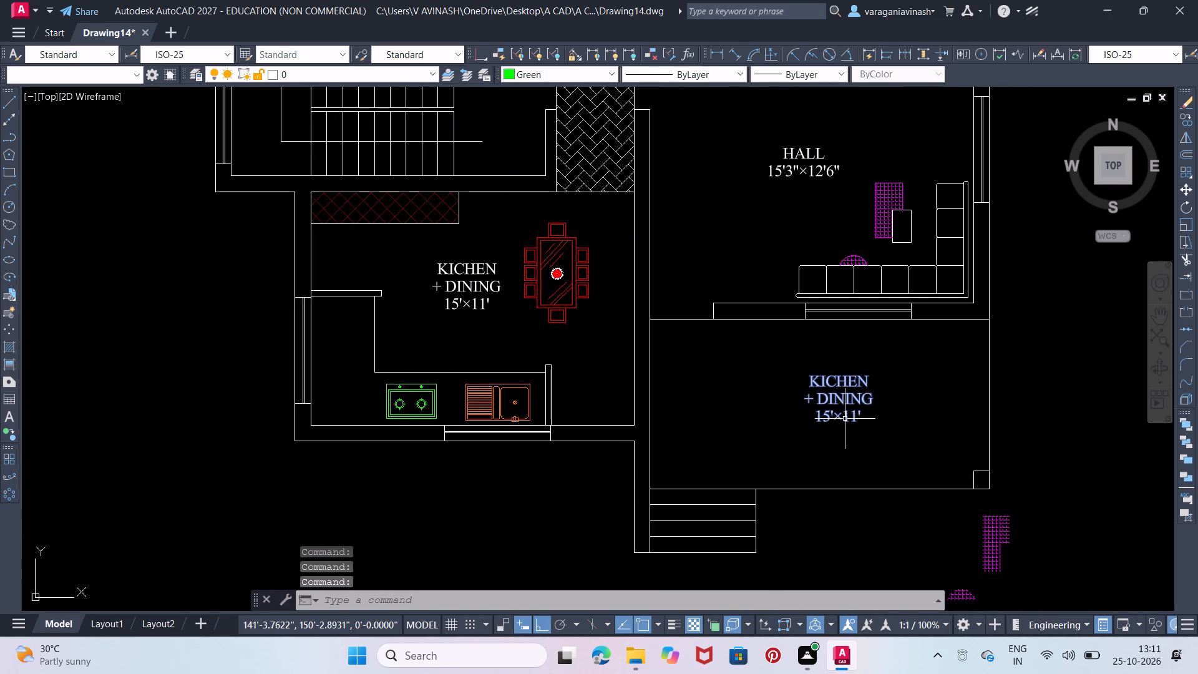
Replace all text of the copied label below the hall with PORCH.
{"action": "double_click", "coordinate": [845, 419]}
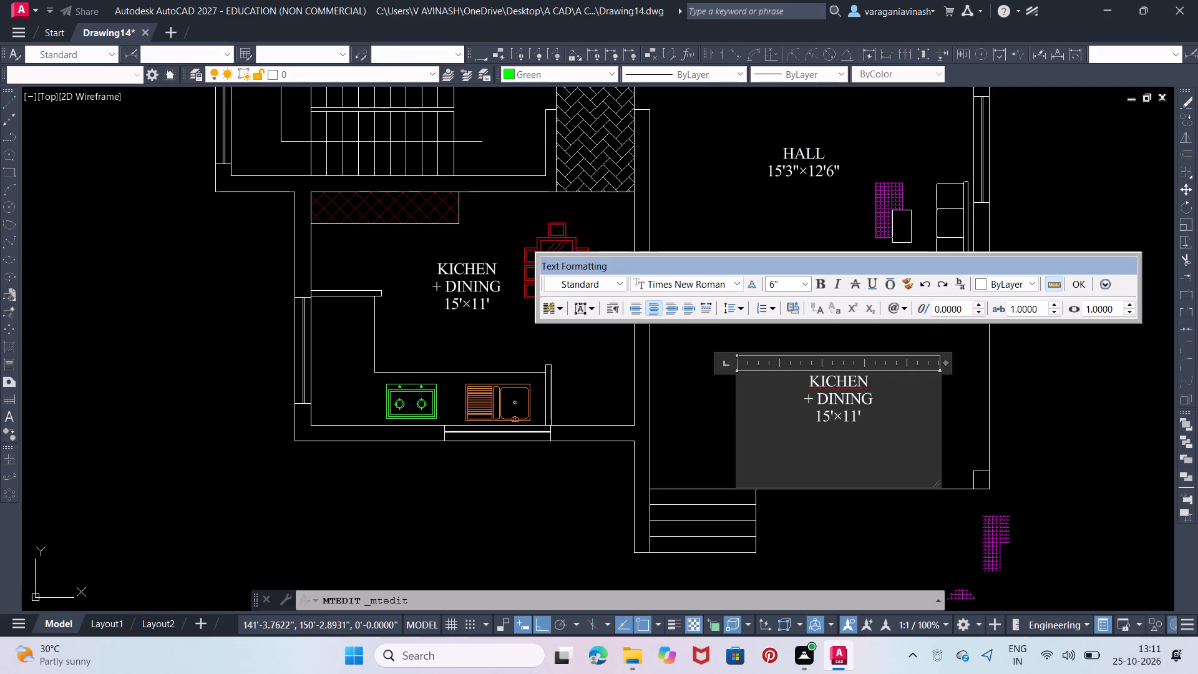
{"action": "left_click_drag", "start_coordinate": [872, 423], "coordinate": [786, 340]}
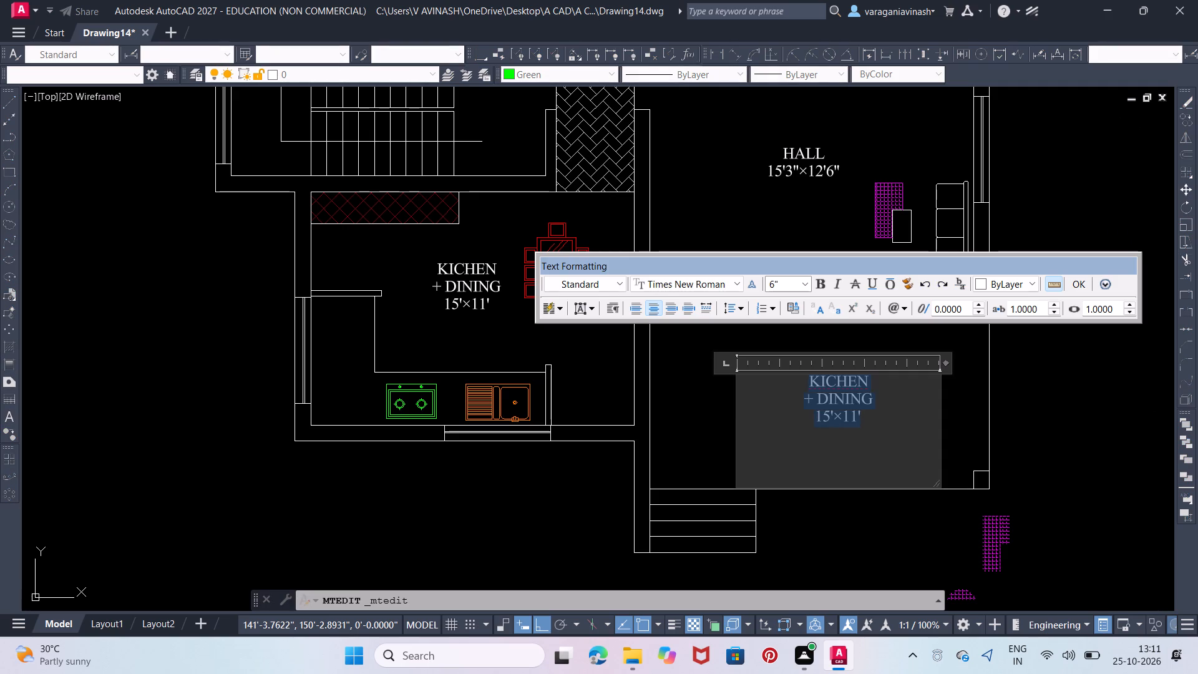
{"action": "type", "text": "PORCH"}
{"action": "key", "text": "space"}
{"action": "key", "text": "Return"}
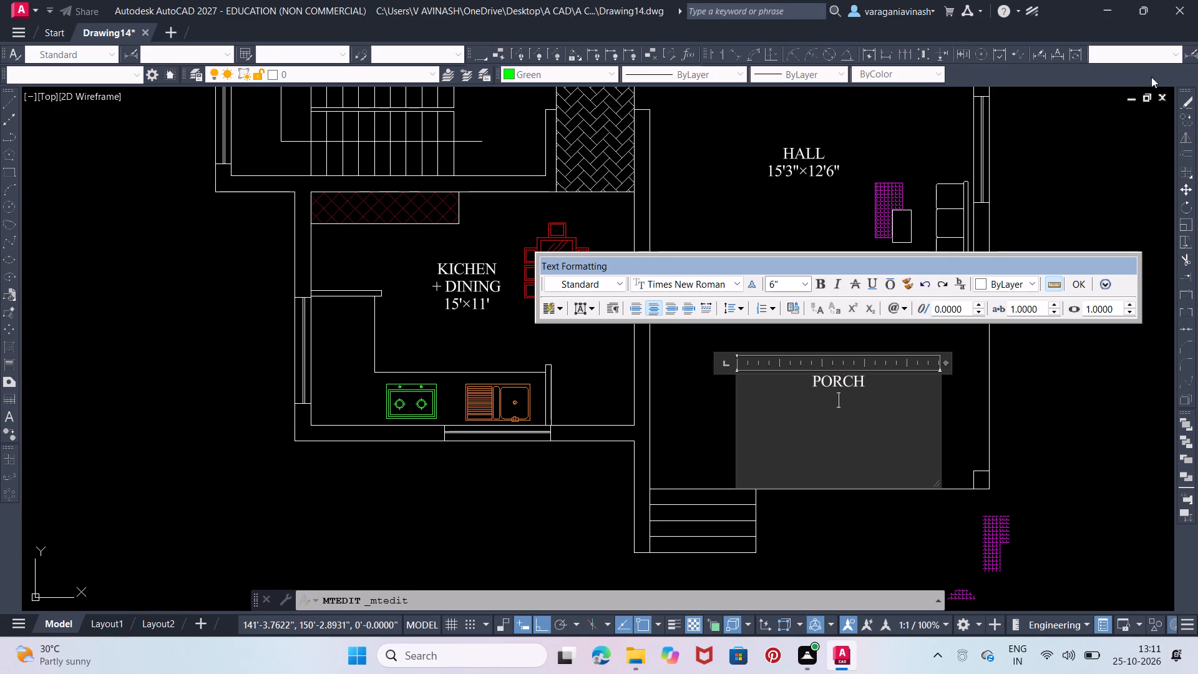
{"action": "left_click", "coordinate": [1144, 12]}
{"action": "left_click", "coordinate": [1141, 8]}
{"action": "left_click", "coordinate": [867, 419]}
{"action": "left_click", "coordinate": [865, 378]}
{"action": "key", "text": "Return"}
{"action": "left_click", "coordinate": [1092, 201]}
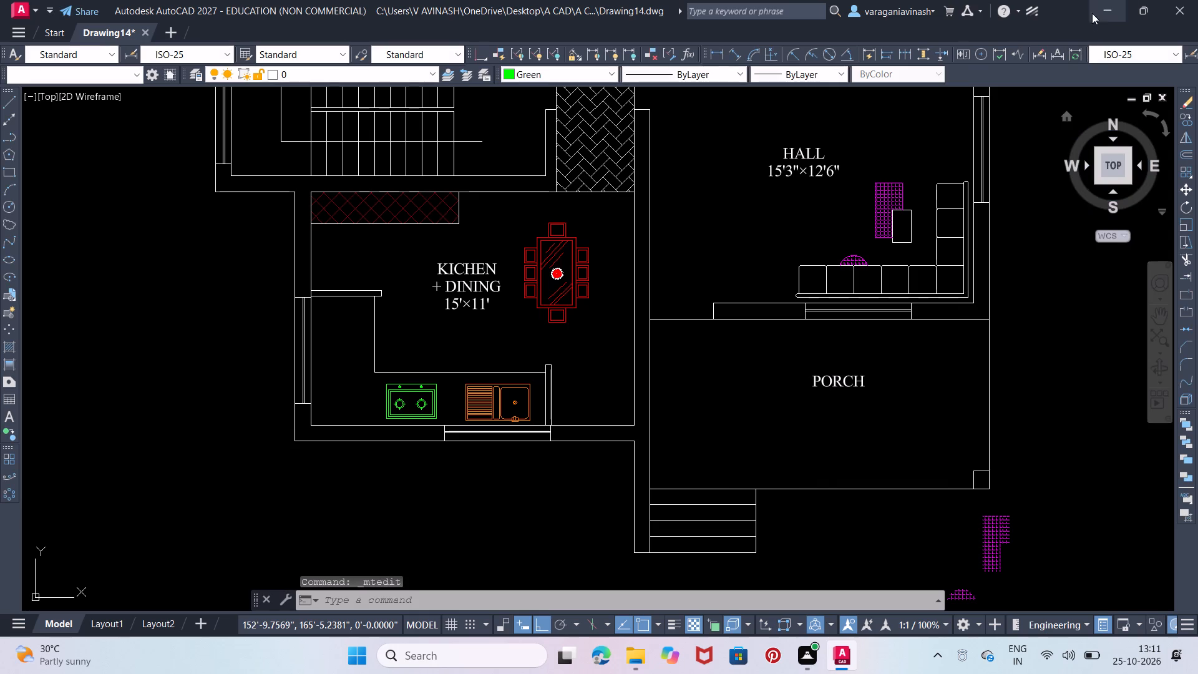
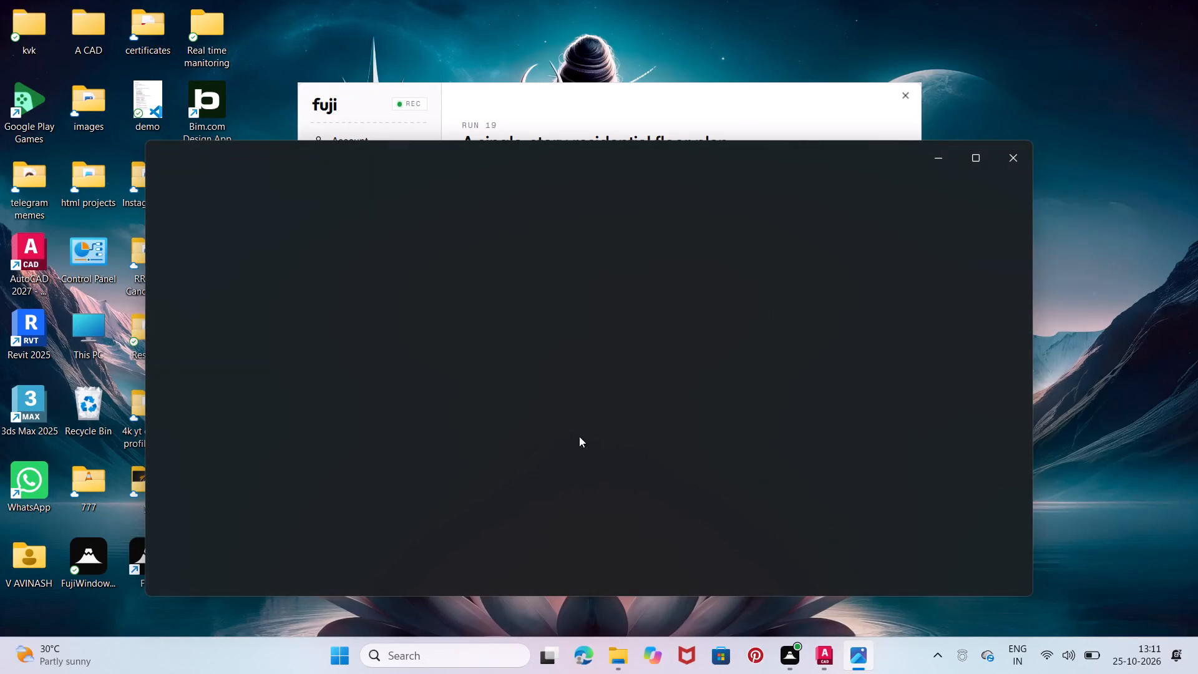
Examine the reference floor plan image BR.jpeg in Photos for the porch's labelled size.
{"action": "scroll", "coordinate": [605, 433], "scroll_direction": "up", "scroll_amount": 5}
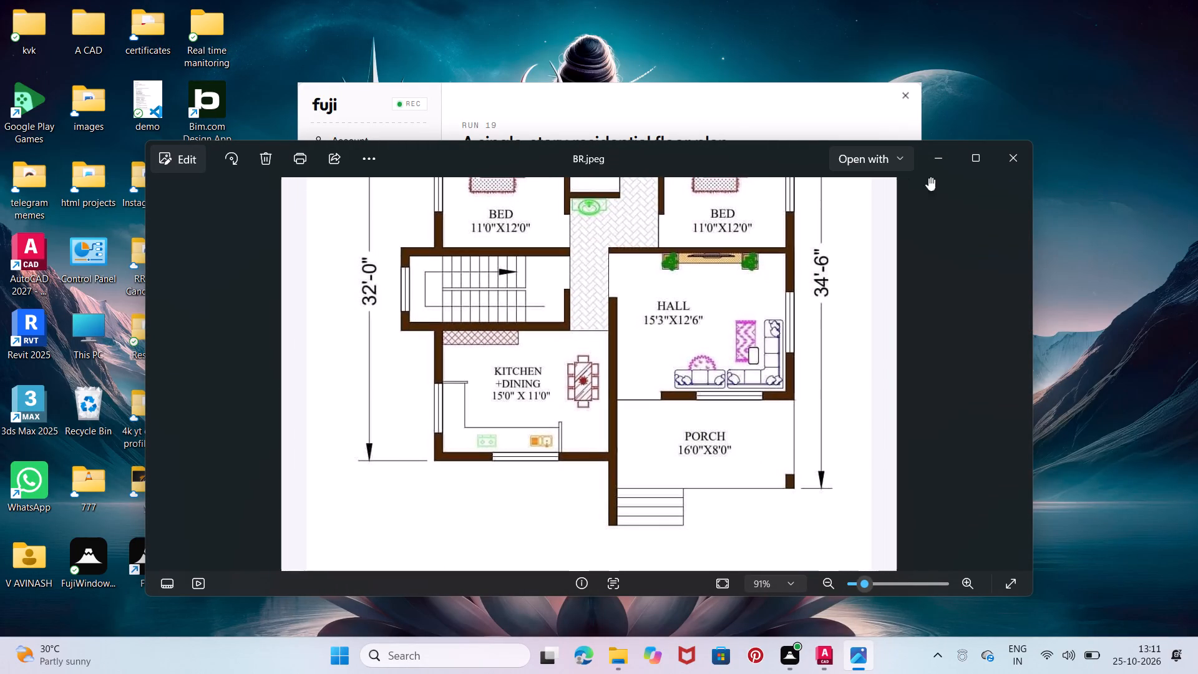
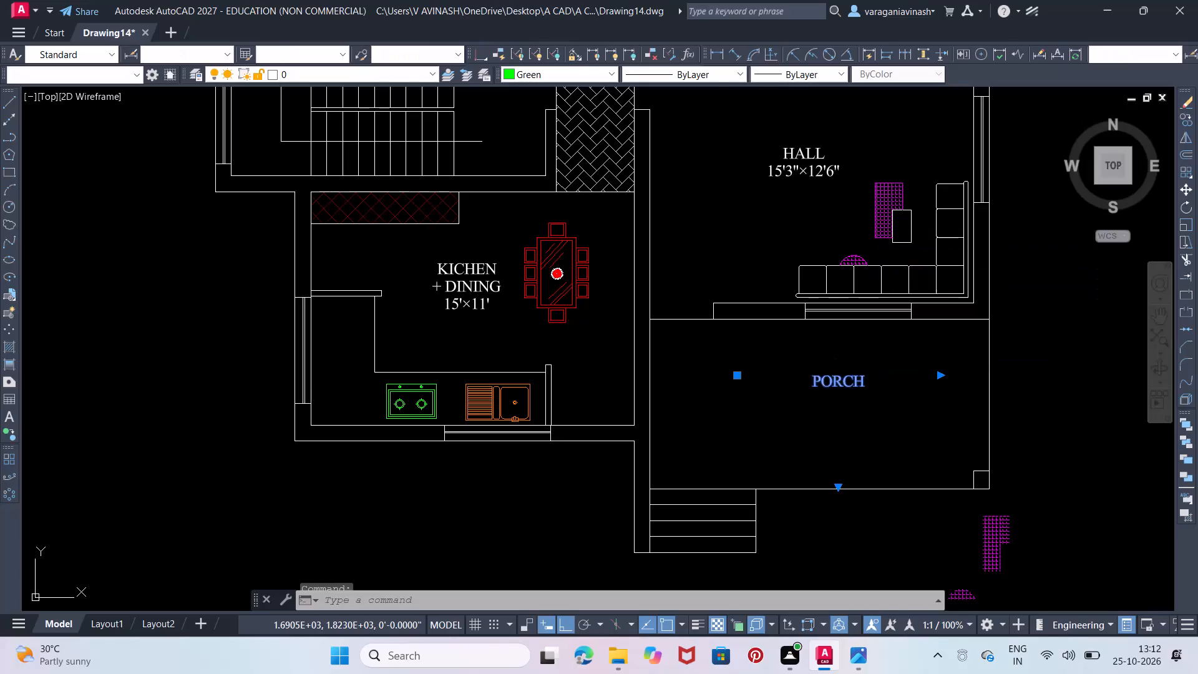
Add the size 16'×8' as a second line beneath the PORCH label.
{"action": "left_click", "coordinate": [868, 383]}
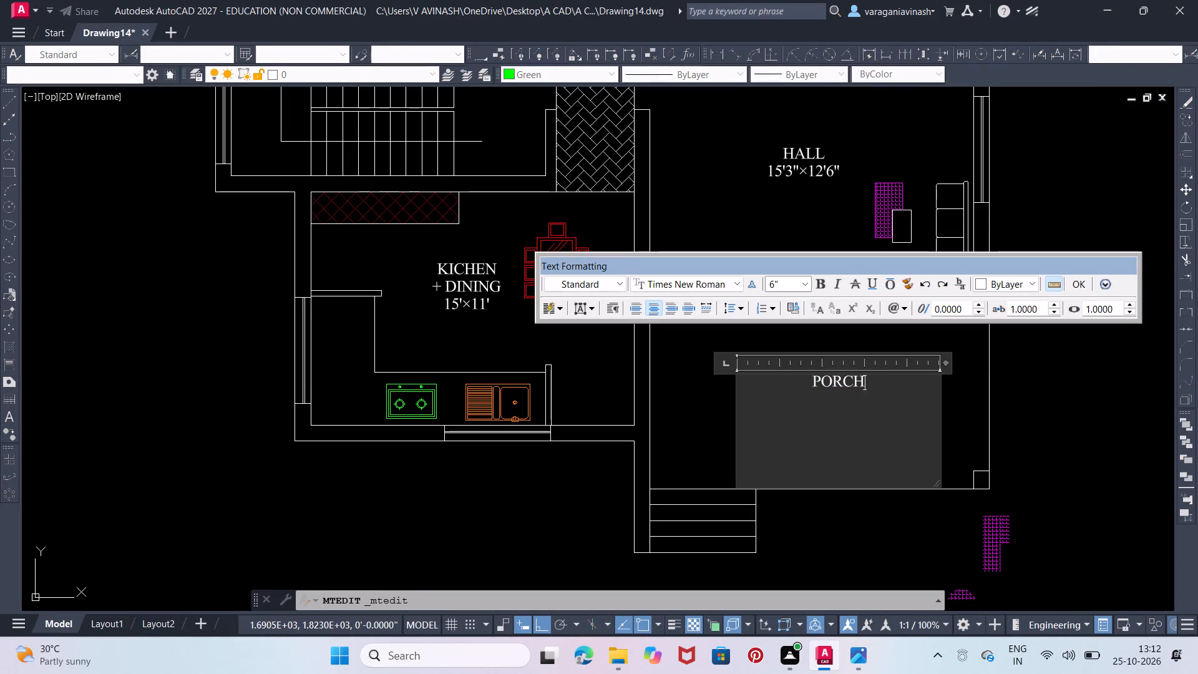
{"action": "key", "text": "Return"}
{"action": "type", "text": "16"}
{"action": "key", "text": "apostrophe"}
{"action": "key", "text": "alt+0"}
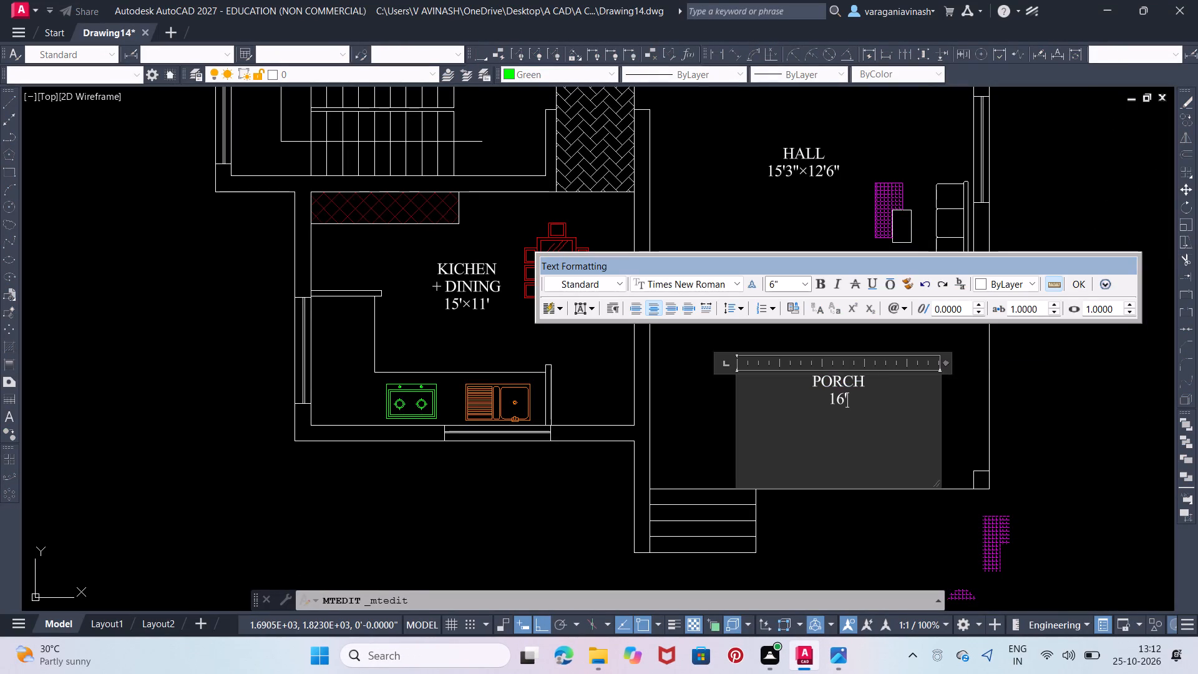
{"action": "key", "text": "alt+2"}
{"action": "key", "text": "alt+1"}
{"action": "key", "text": "alt+5"}
{"action": "key", "text": "8"}
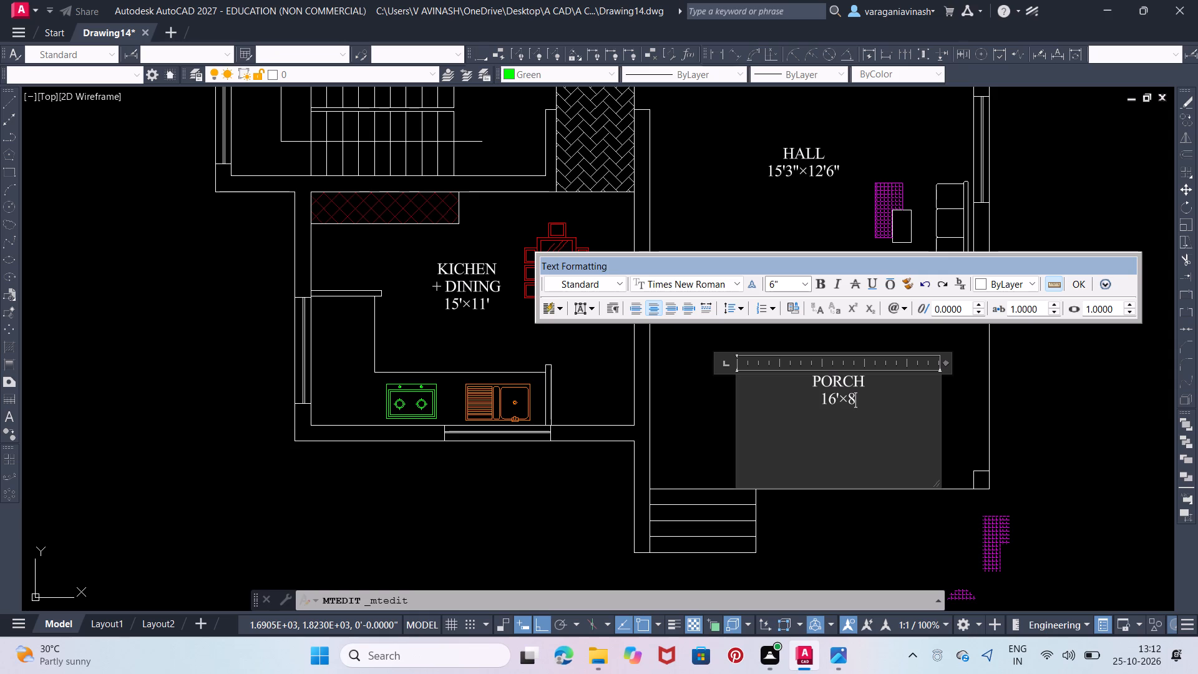
{"action": "key", "text": "apostrophe"}
{"action": "left_click", "coordinate": [1069, 445]}
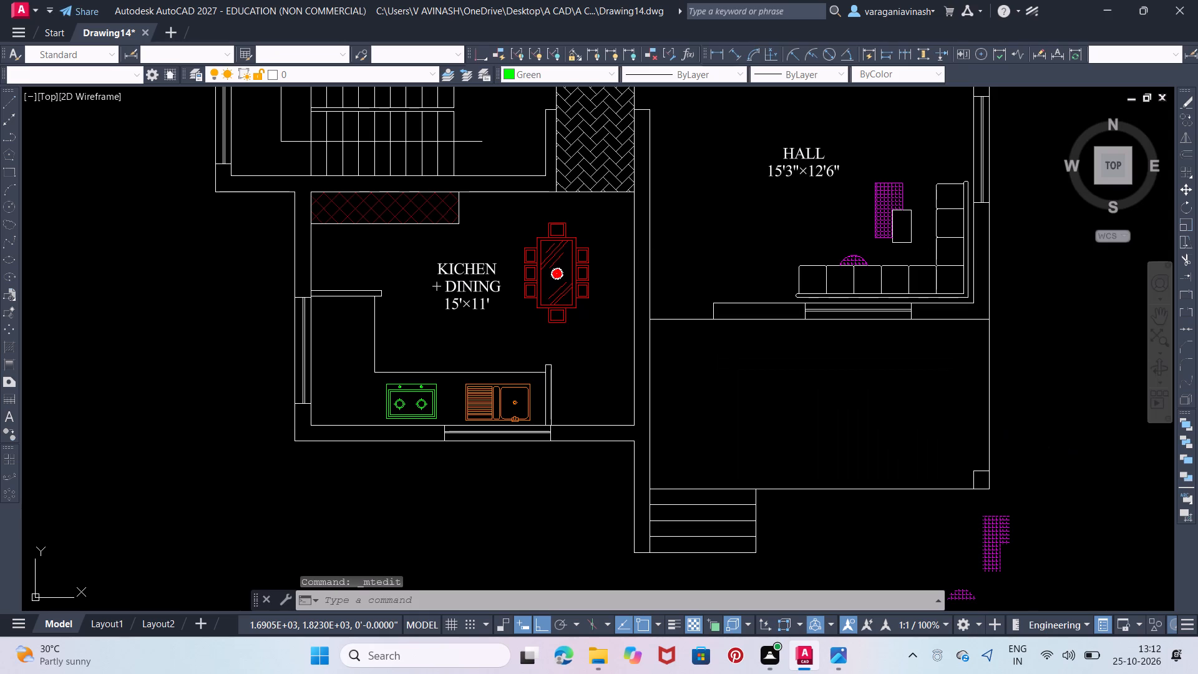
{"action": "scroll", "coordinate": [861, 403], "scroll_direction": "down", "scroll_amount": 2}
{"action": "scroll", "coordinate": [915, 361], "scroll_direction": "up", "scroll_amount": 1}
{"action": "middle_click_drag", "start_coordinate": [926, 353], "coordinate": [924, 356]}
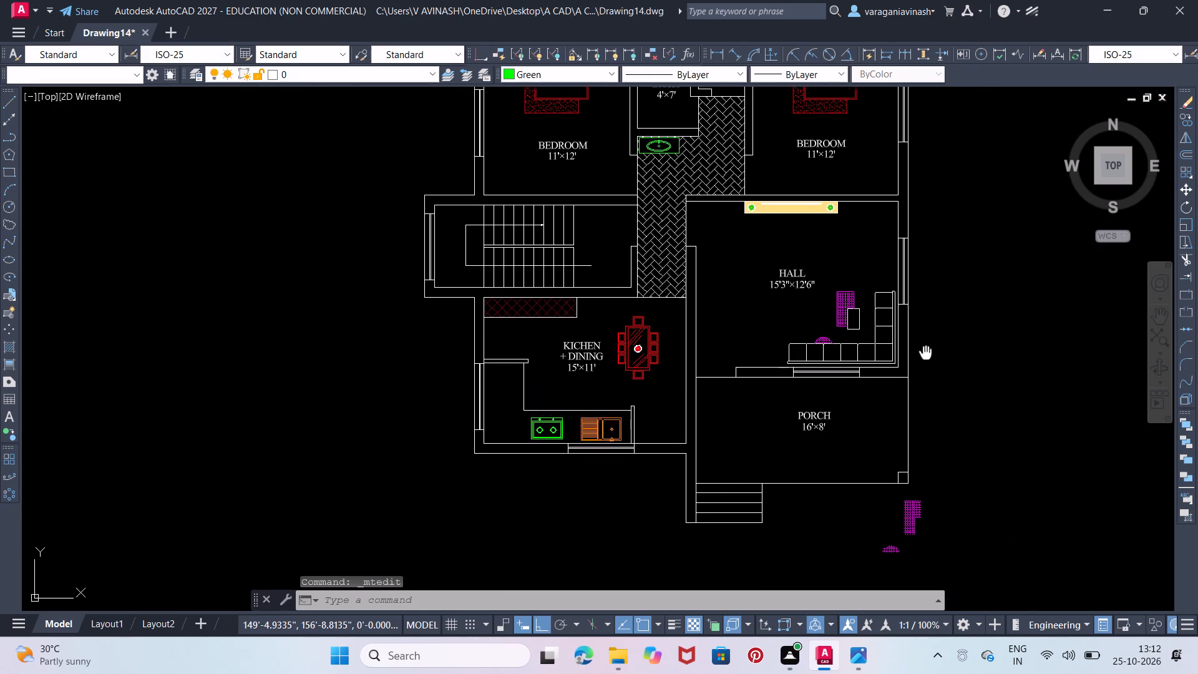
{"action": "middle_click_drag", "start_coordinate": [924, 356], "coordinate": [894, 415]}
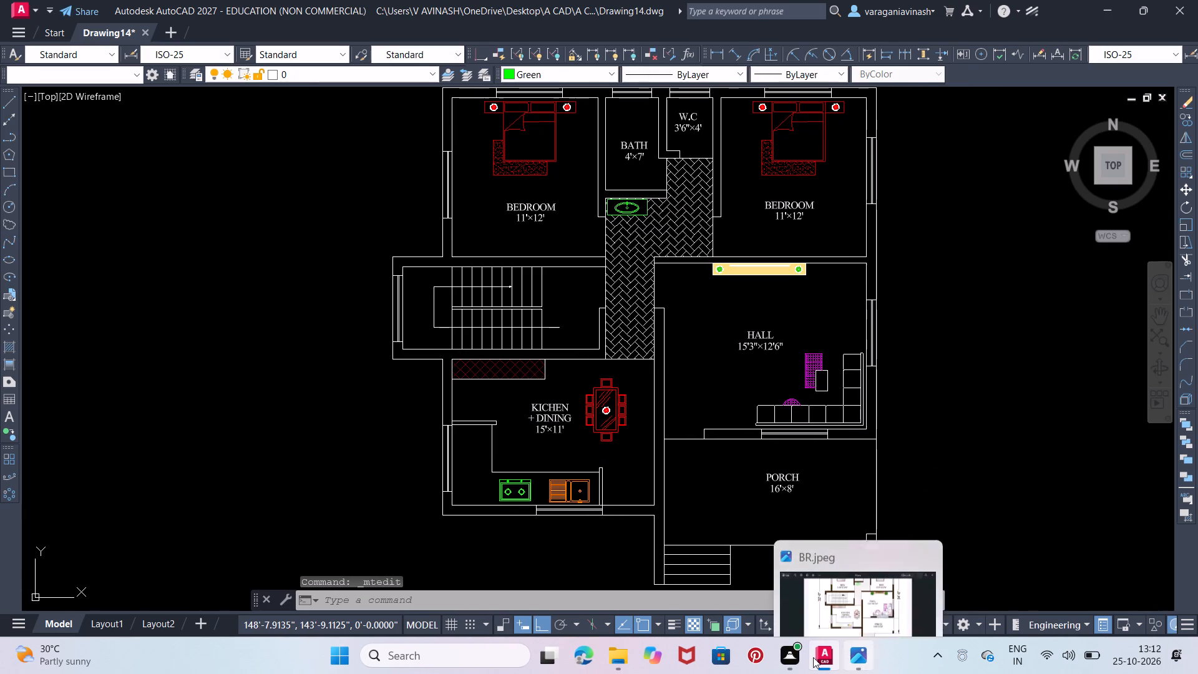
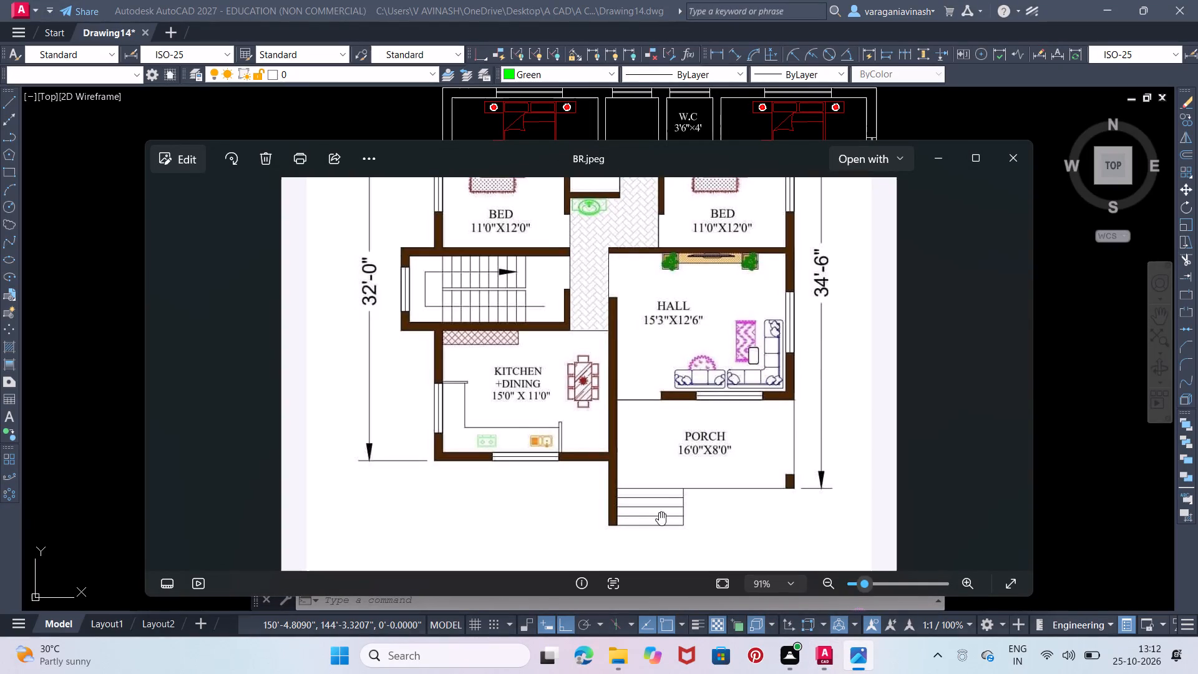
Review the full floor plan in the BR.jpeg reference image, including room labels and overall dimensions, and return to the AutoCAD drawing.
{"action": "middle_click_drag", "start_coordinate": [730, 413], "coordinate": [730, 538]}
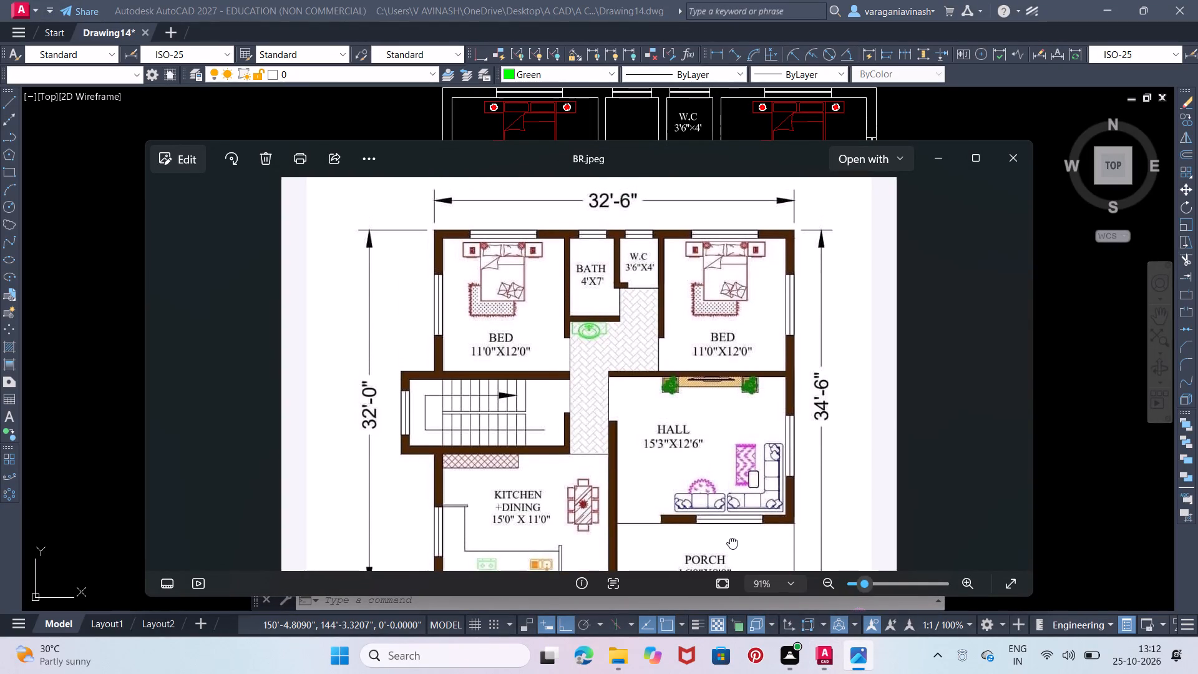
{"action": "middle_click_drag", "start_coordinate": [730, 538], "coordinate": [732, 524]}
{"action": "scroll", "coordinate": [732, 524], "scroll_direction": "down", "scroll_amount": 1}
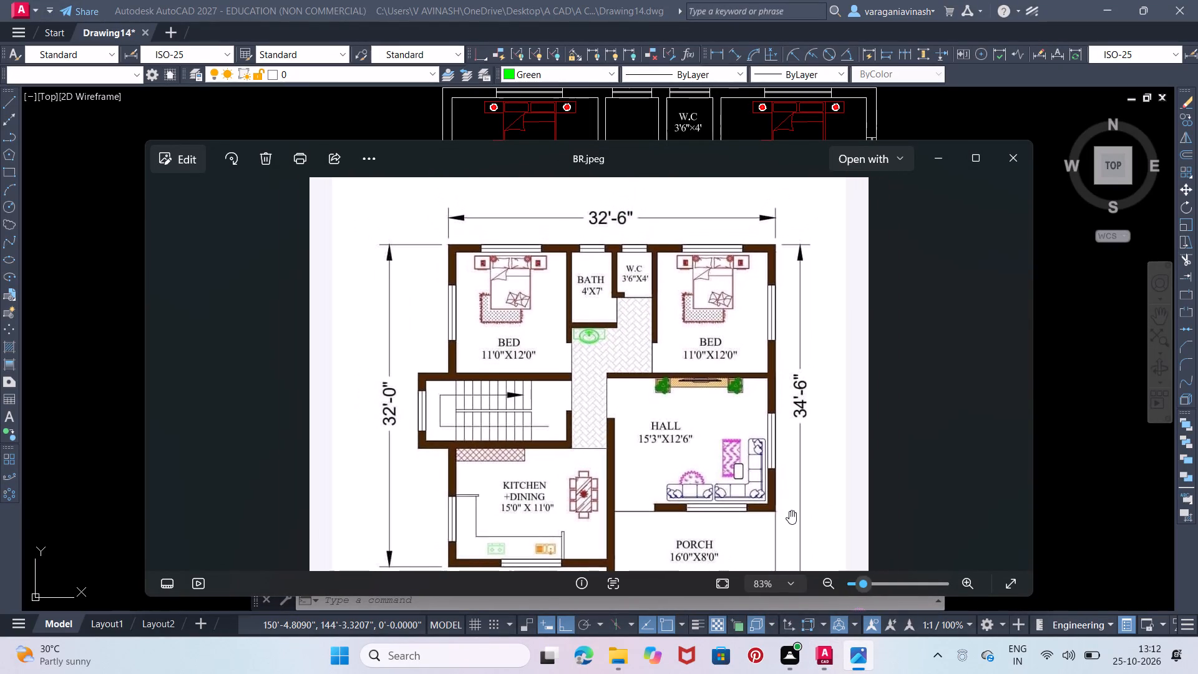
{"action": "middle_click_drag", "start_coordinate": [789, 506], "coordinate": [797, 479]}
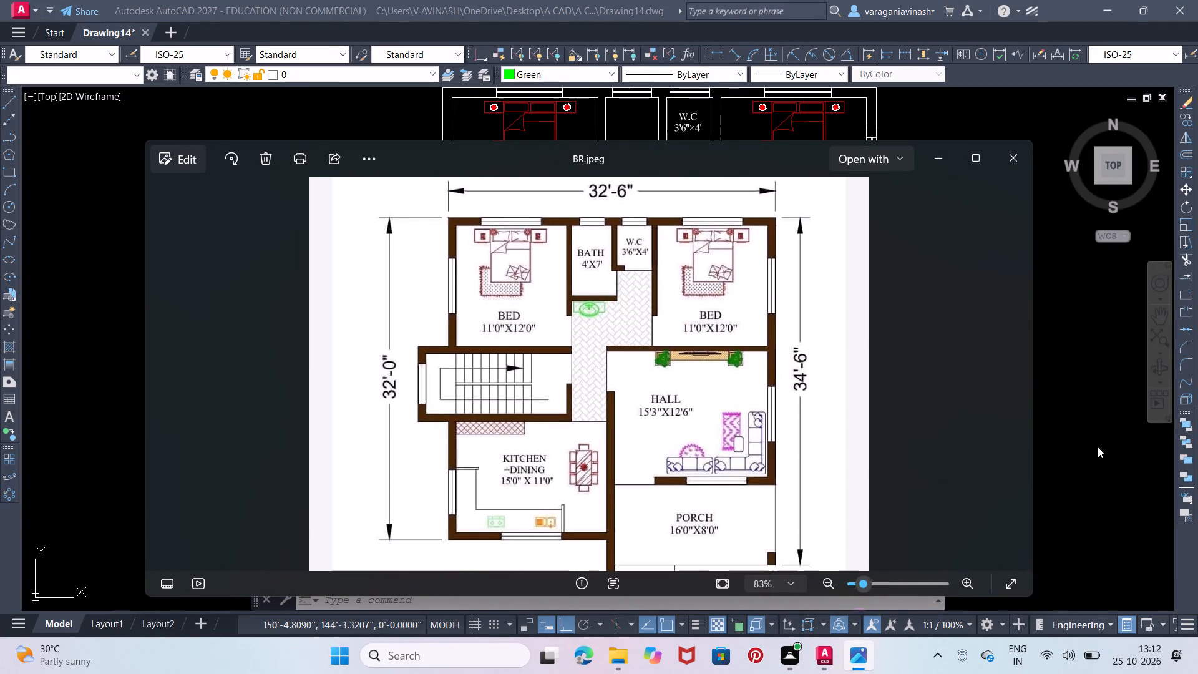
{"action": "left_click", "coordinate": [1098, 447]}
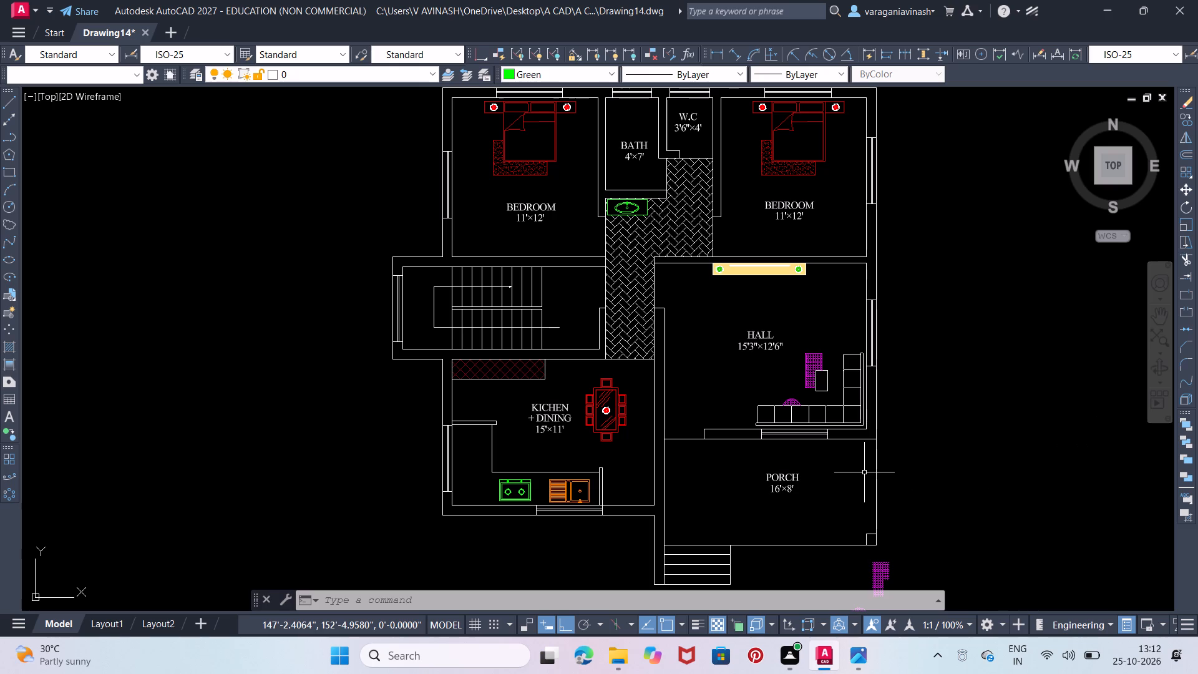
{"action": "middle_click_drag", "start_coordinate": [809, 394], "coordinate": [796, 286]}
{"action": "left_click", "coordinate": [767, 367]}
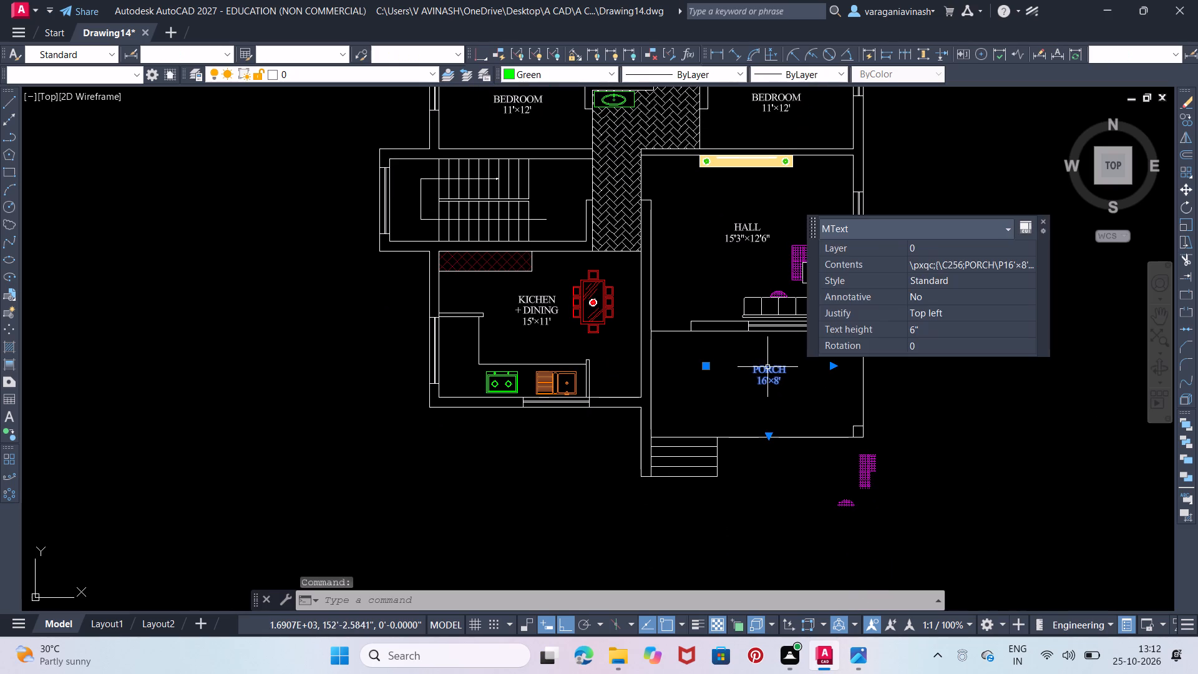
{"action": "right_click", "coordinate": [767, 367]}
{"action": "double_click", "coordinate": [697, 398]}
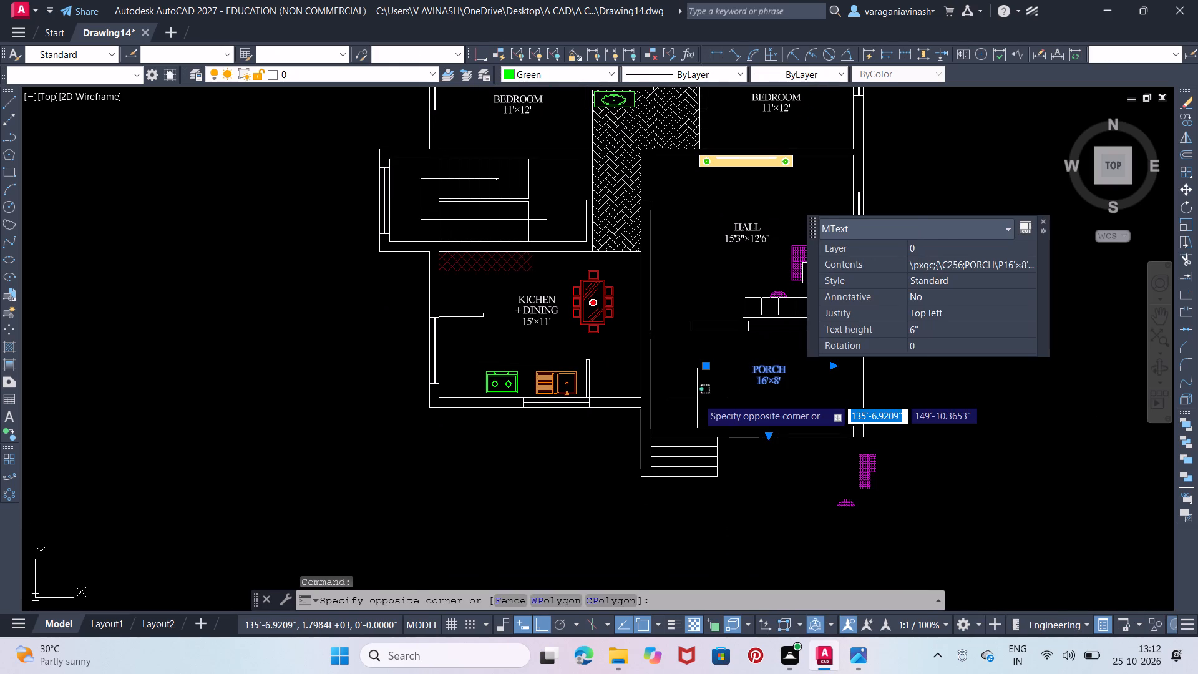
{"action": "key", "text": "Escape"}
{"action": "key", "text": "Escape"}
Delete the stray magenta ANGLE hatch outside the plan near the porch's lower corner and dismiss the hatch grip tip.
{"action": "left_click", "coordinate": [877, 470]}
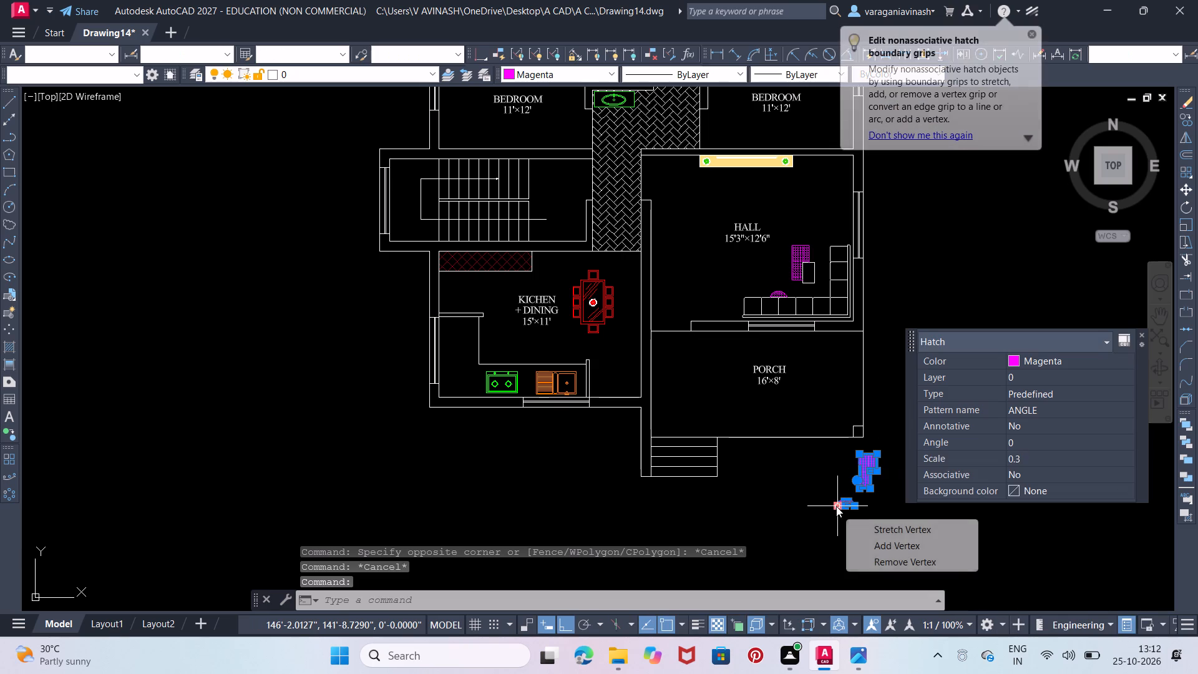
{"action": "key", "text": "Delete"}
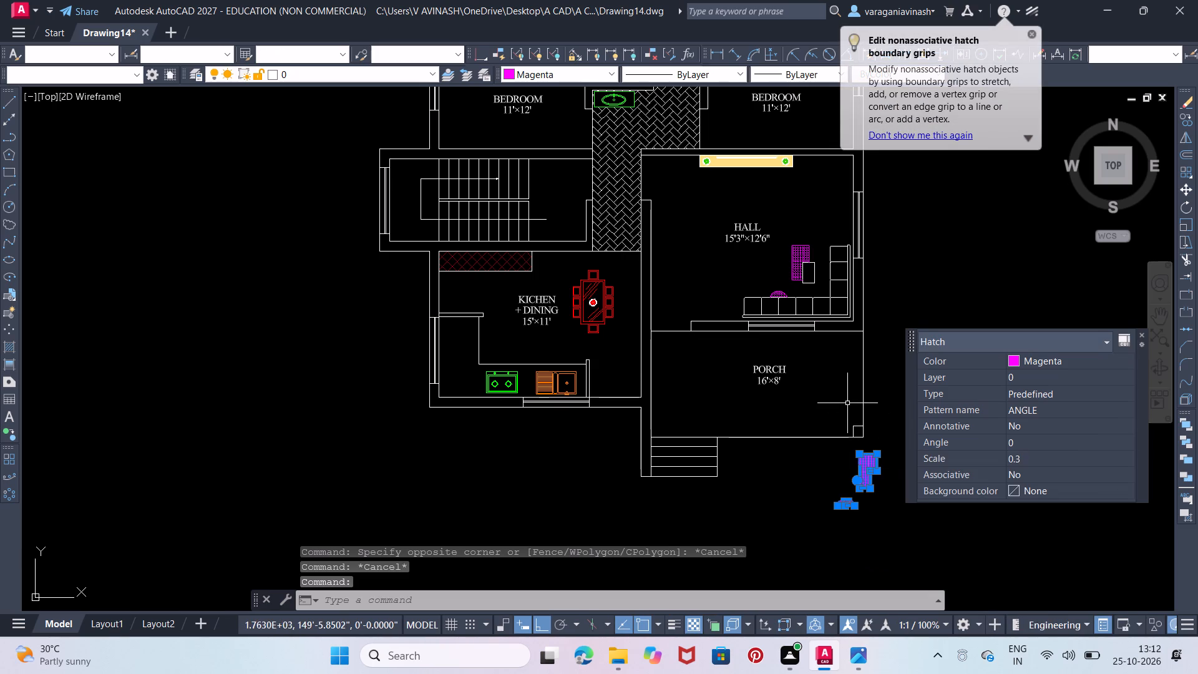
{"action": "key", "text": "Delete"}
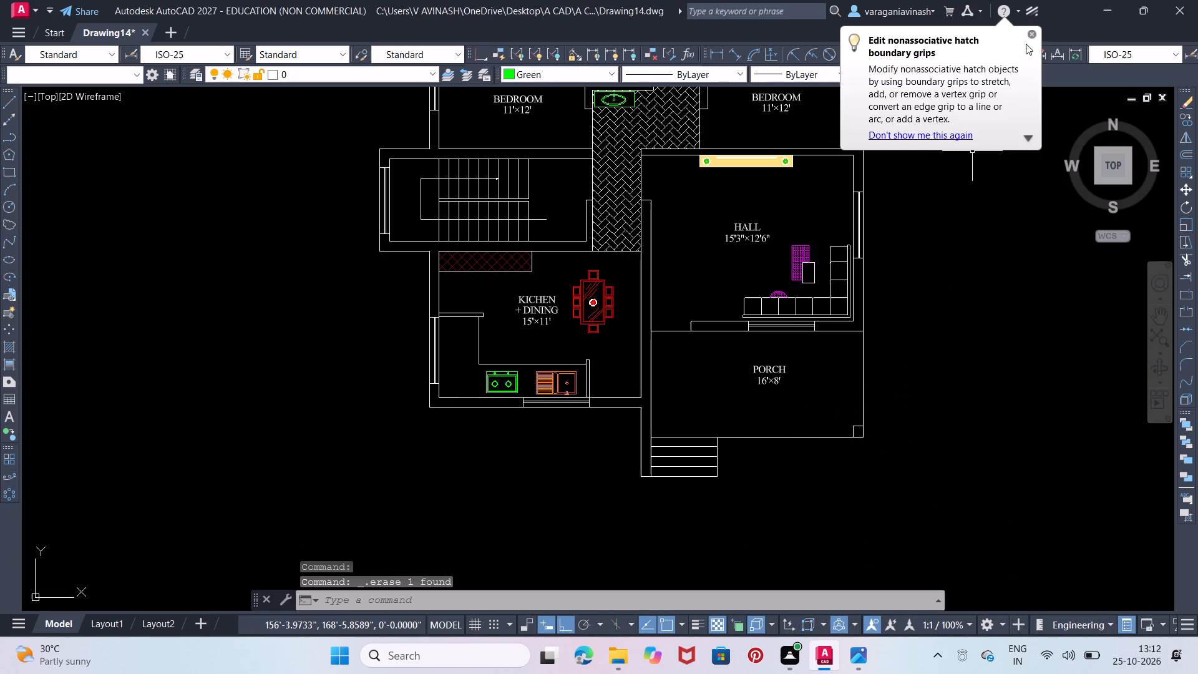
{"action": "left_click", "coordinate": [1032, 32]}
Copy the PORCH 16'×8' label to the empty space below the plan, just beside the entrance steps.
{"action": "left_click", "coordinate": [768, 374]}
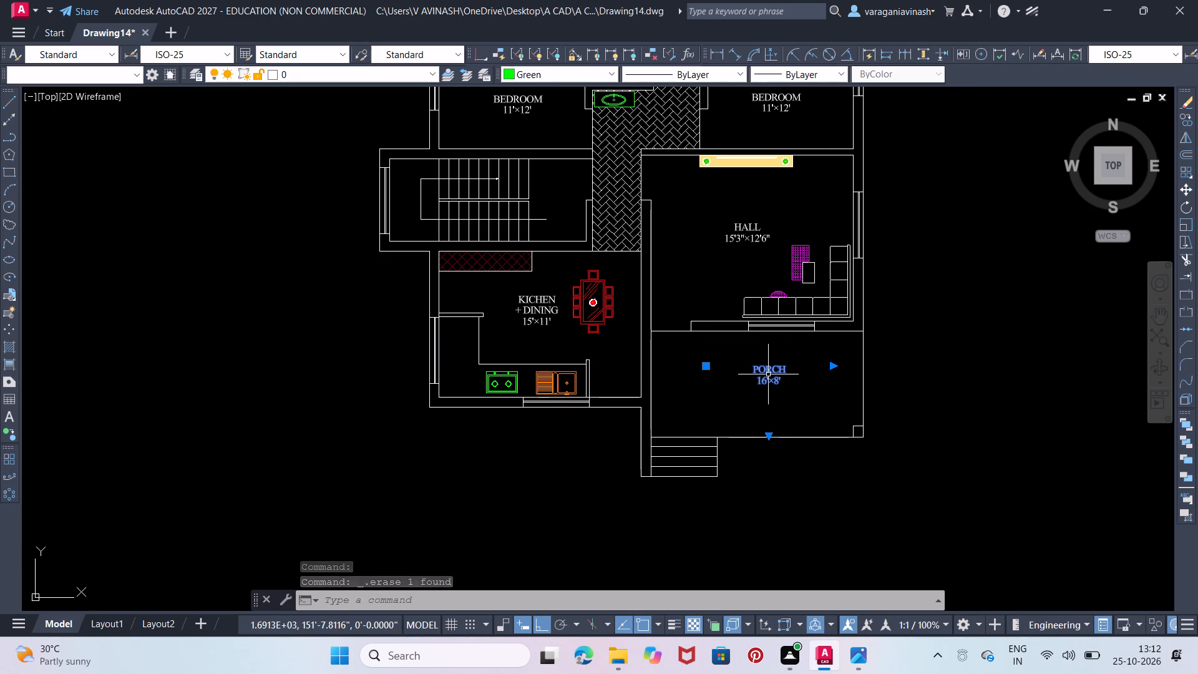
{"action": "right_click_drag", "start_coordinate": [768, 374], "coordinate": [597, 499]}
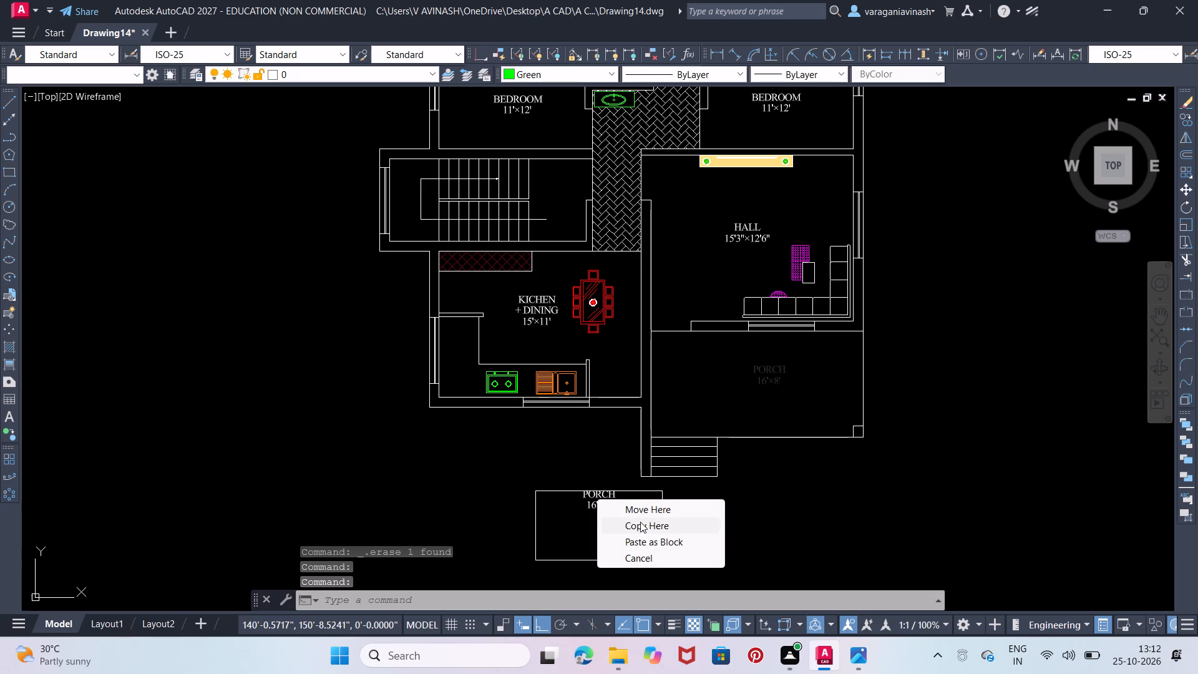
{"action": "left_click", "coordinate": [645, 525]}
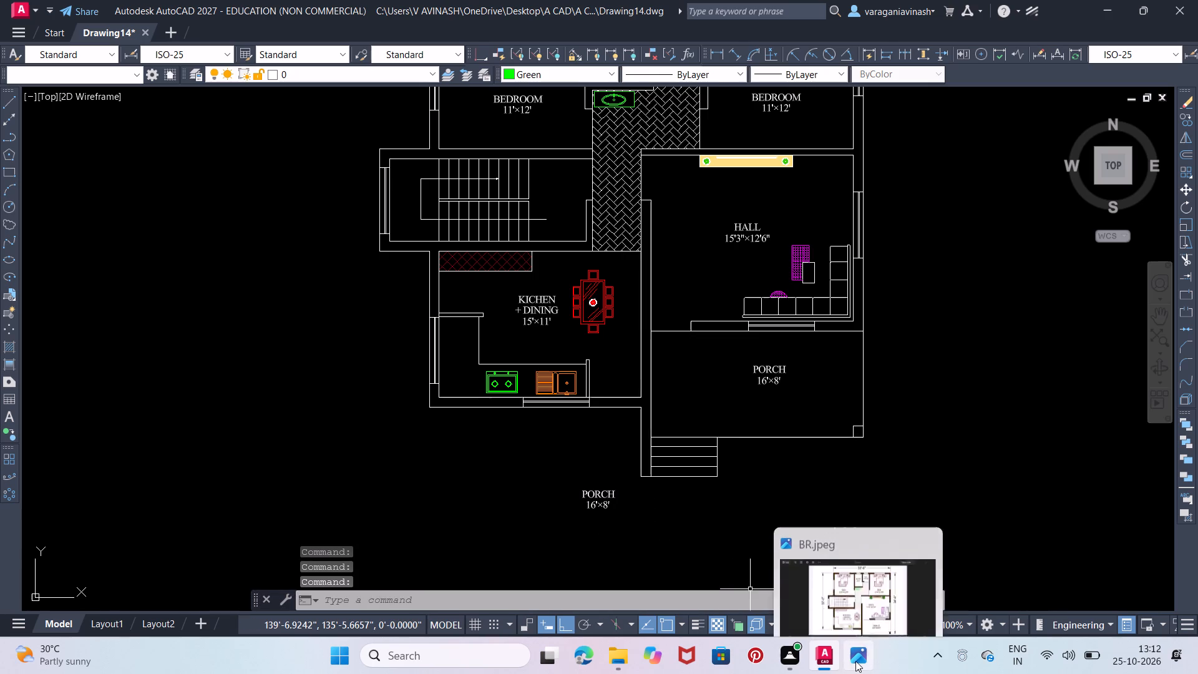
Switch to the BR.jpeg reference image in Photos and close it.
{"action": "left_click", "coordinate": [855, 661]}
{"action": "left_click", "coordinate": [999, 160]}
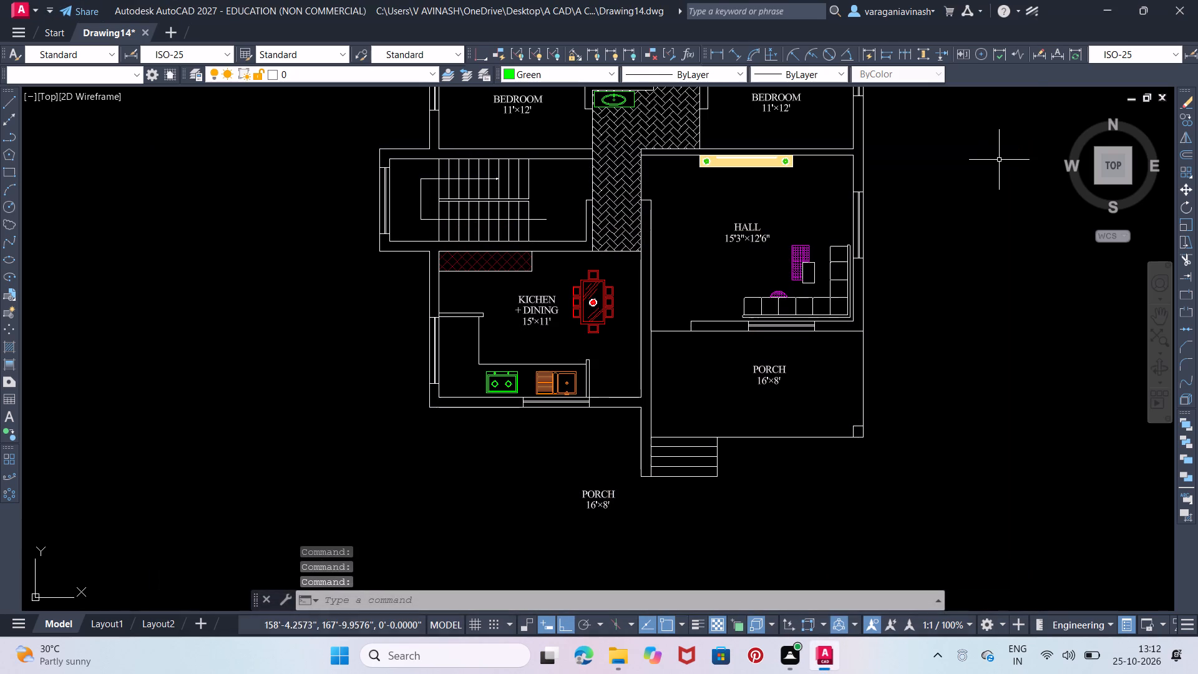
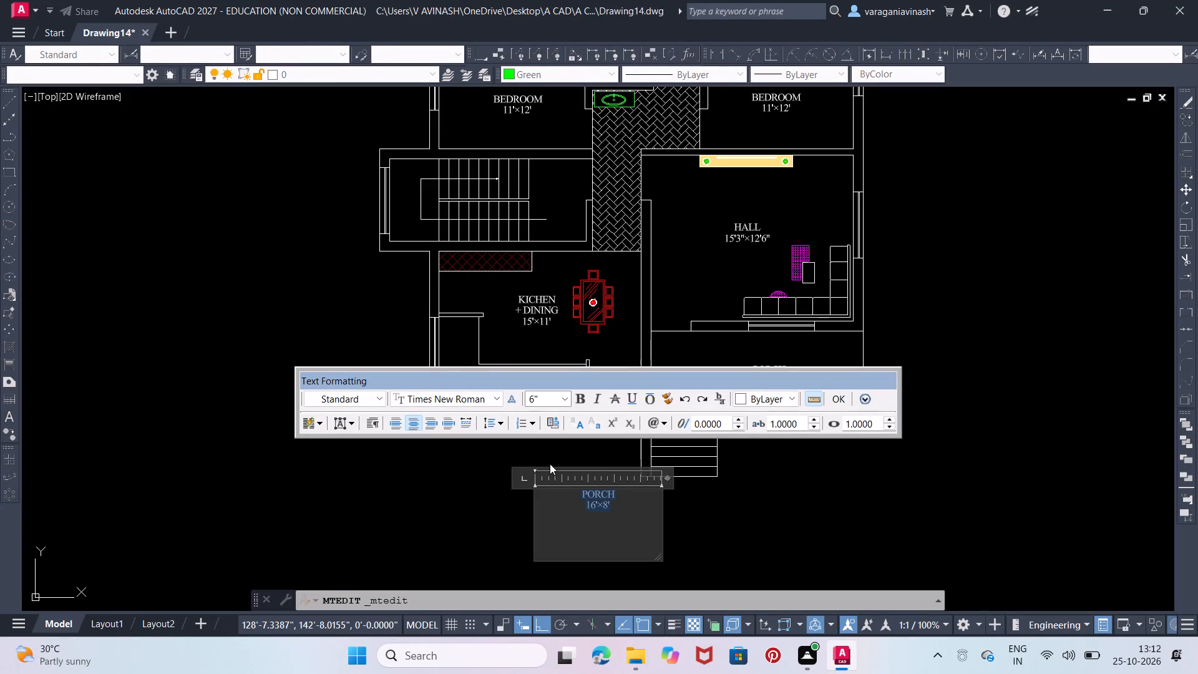
Replace the text of the copied PORCH label below the plan with PLAN.
{"action": "key", "text": "p"}
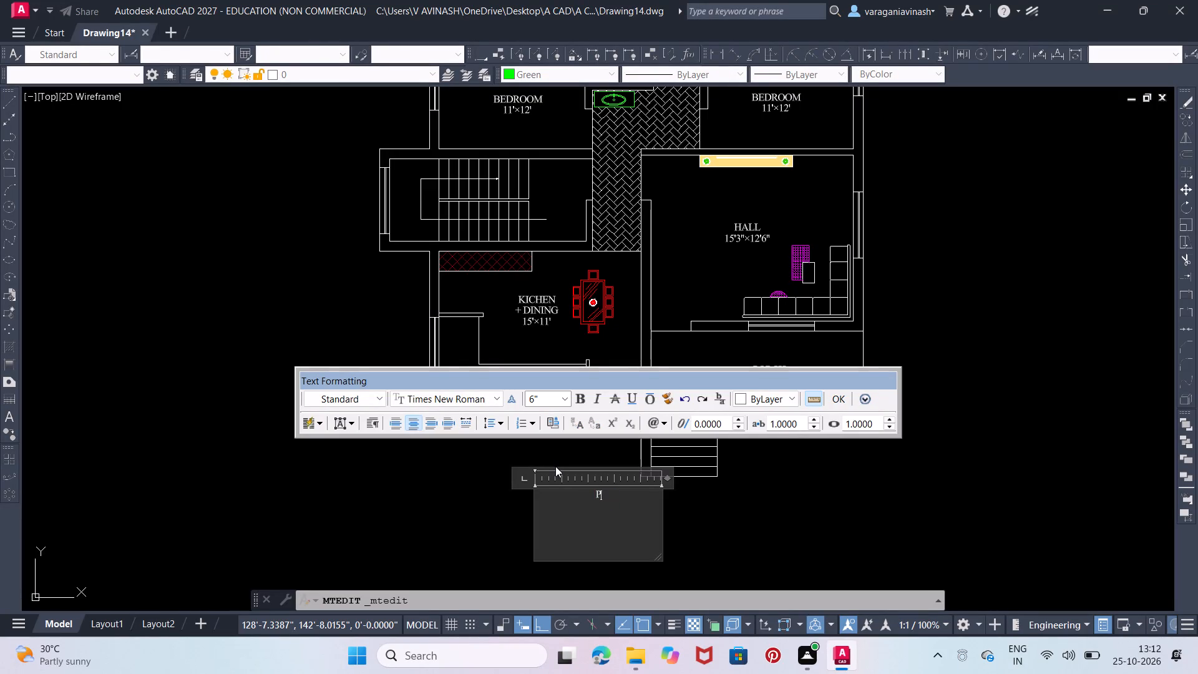
{"action": "key", "text": "l"}
{"action": "key", "text": "a"}
{"action": "key", "text": "n"}
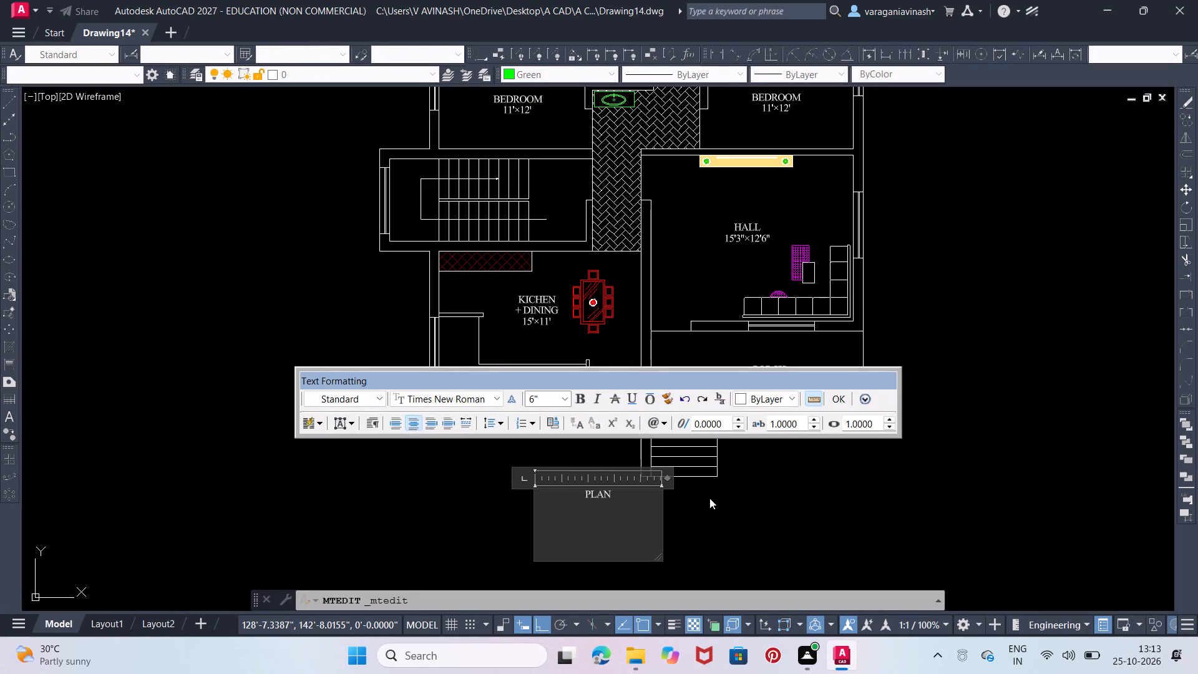
{"action": "left_click", "coordinate": [709, 498]}
Set the text height of the PLAN title below the floor plan to 8.
{"action": "double_click", "coordinate": [603, 496]}
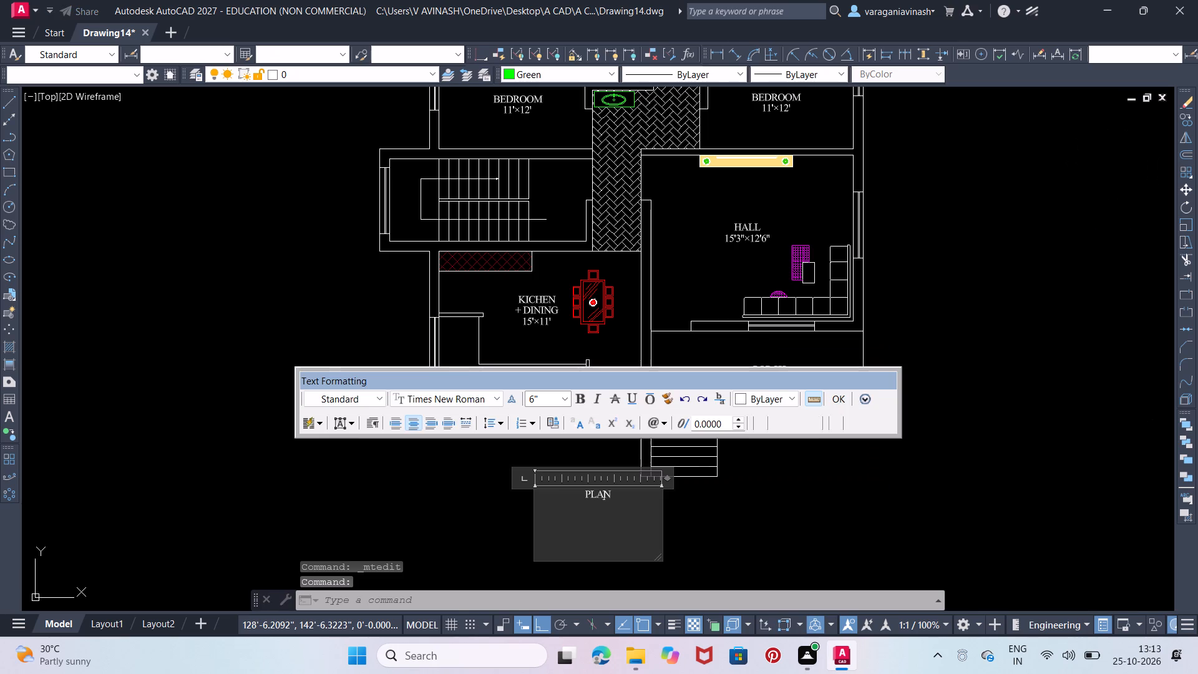
{"action": "left_click_drag", "start_coordinate": [616, 494], "coordinate": [555, 479]}
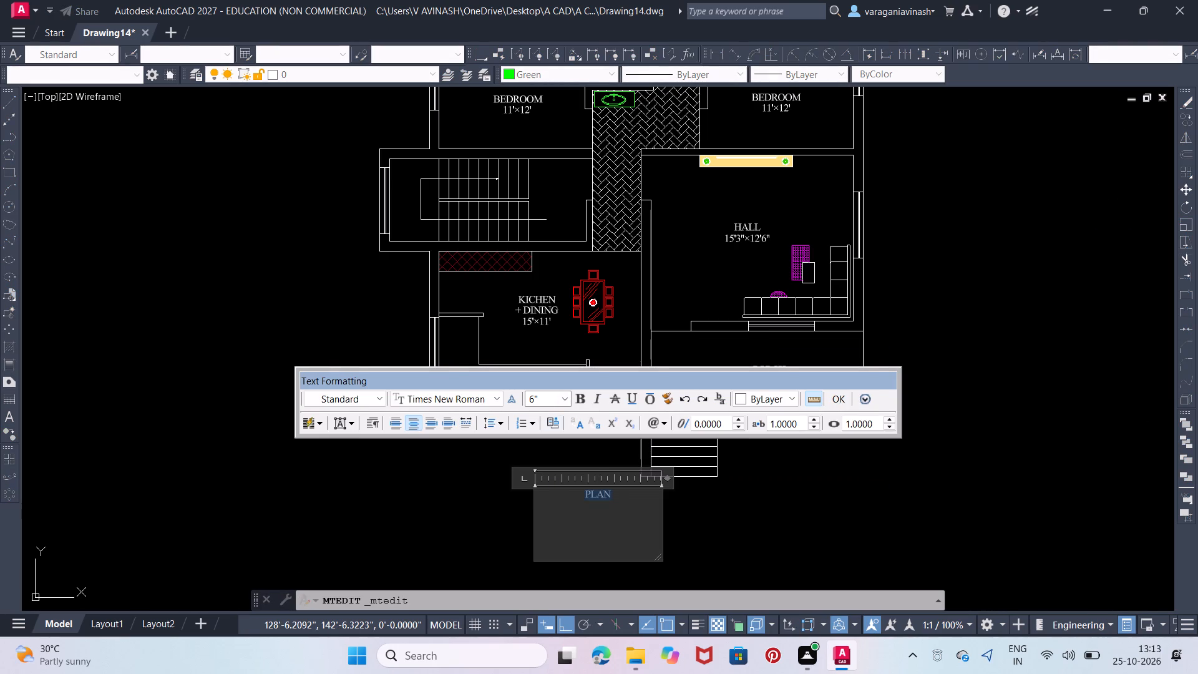
{"action": "left_click", "coordinate": [569, 401]}
{"action": "key", "text": "8"}
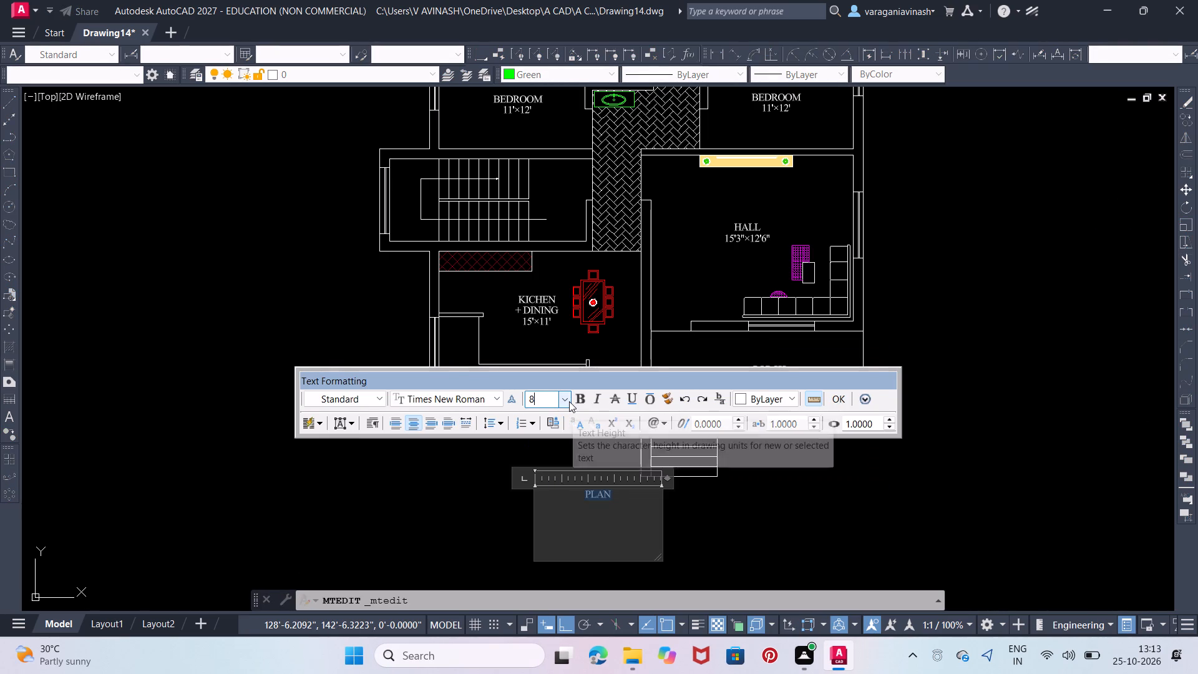
{"action": "key", "text": "Return"}
{"action": "left_click", "coordinate": [791, 516]}
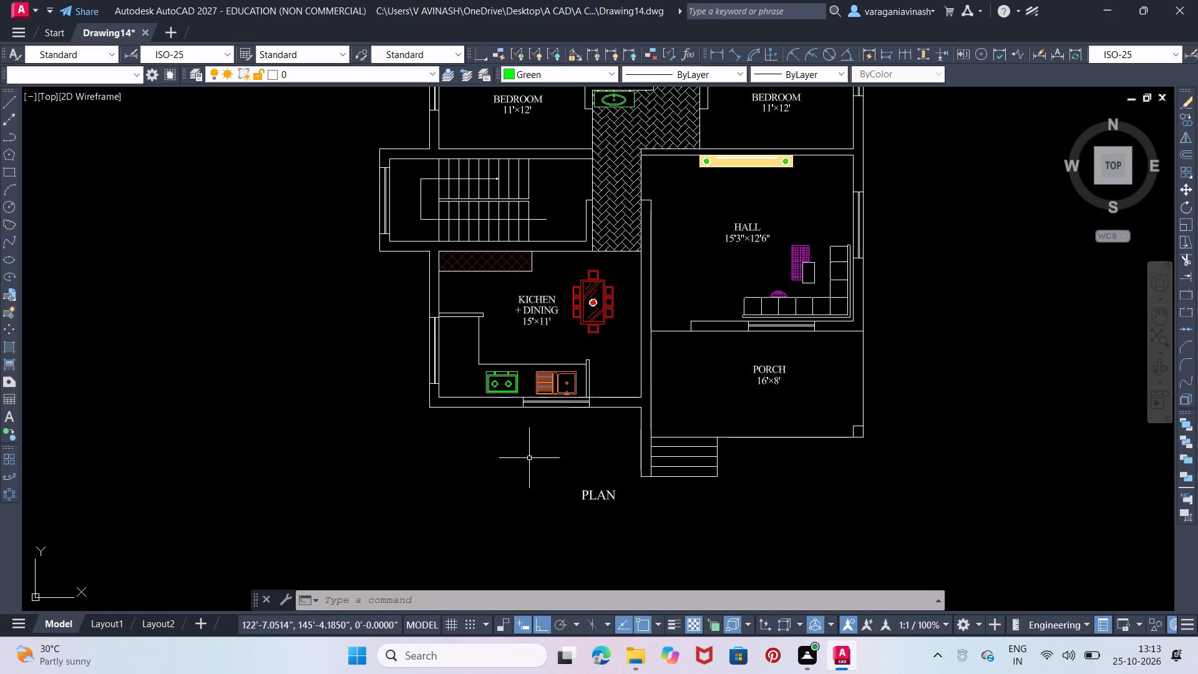
Start a plot of the drawing with the Microsoft Print to PDF plotter and centre the plot on the sheet.
{"action": "scroll", "coordinate": [788, 434], "scroll_direction": "down", "scroll_amount": 1}
{"action": "middle_click", "coordinate": [825, 405]}
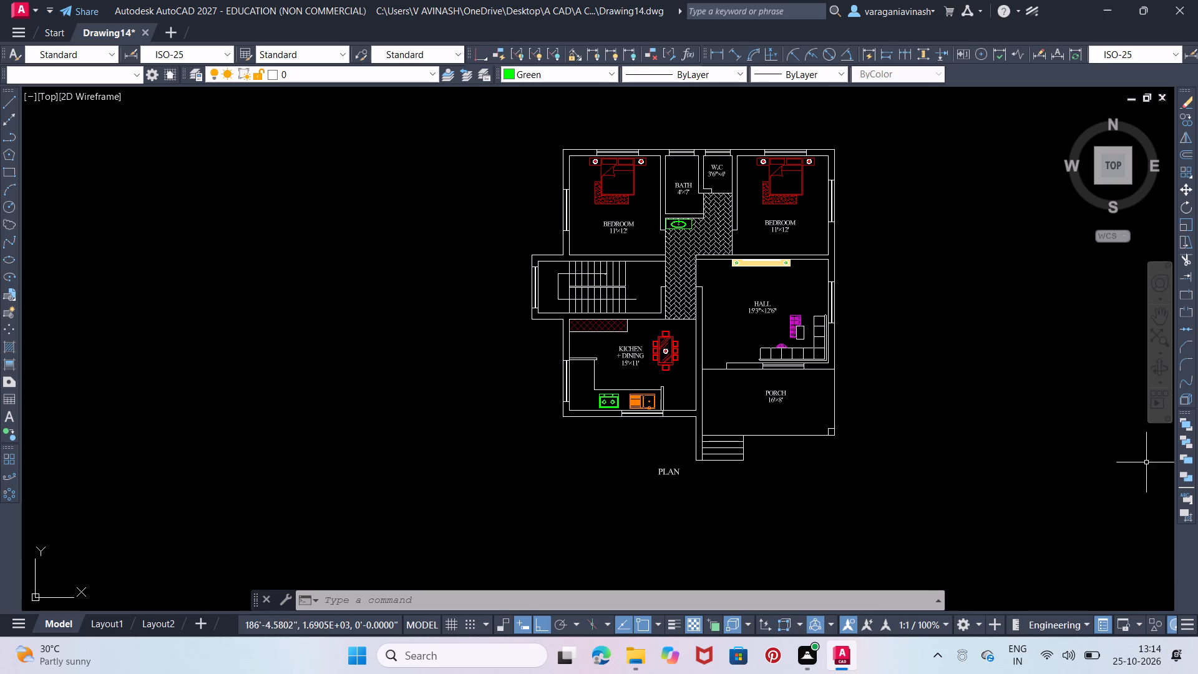
{"action": "middle_click_drag", "start_coordinate": [581, 215], "coordinate": [366, 300]}
{"action": "key", "text": "p"}
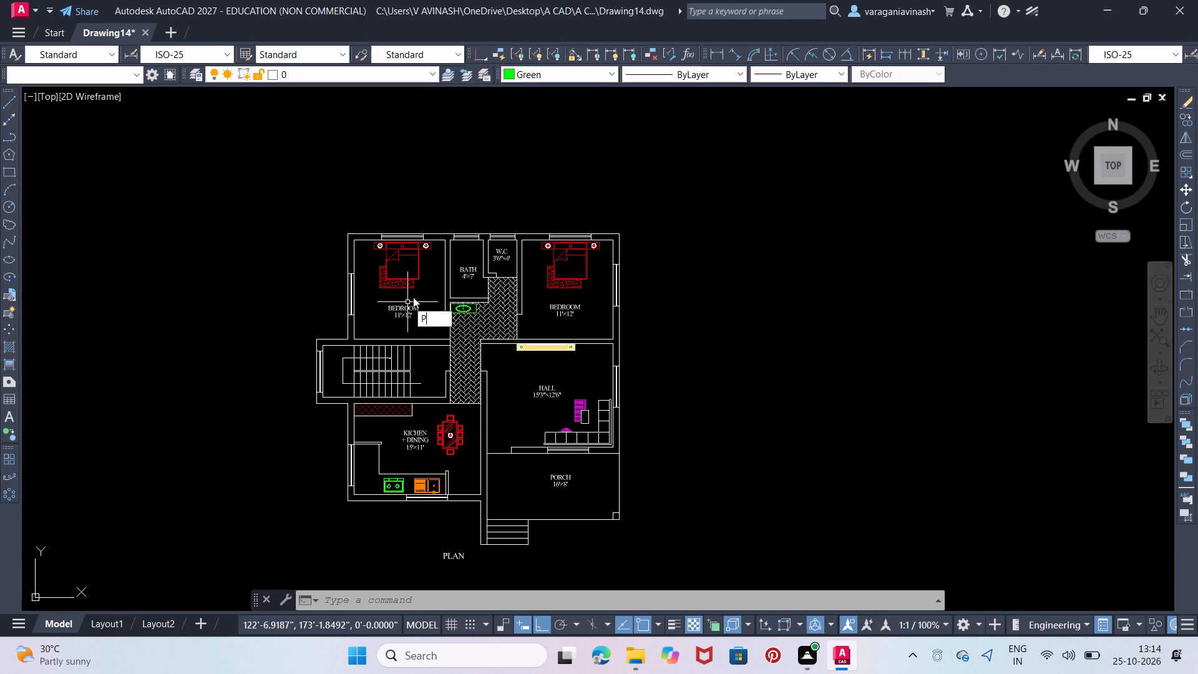
{"action": "key", "text": "l"}
{"action": "key", "text": "o"}
{"action": "left_click", "coordinate": [455, 334]}
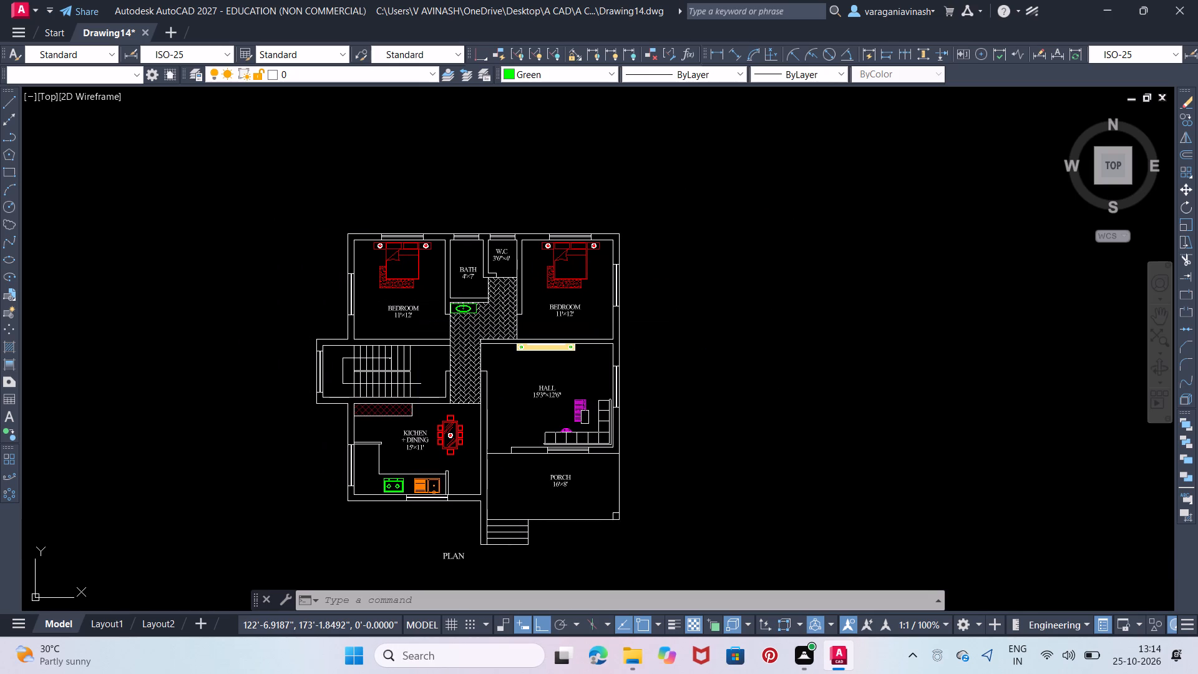
{"action": "left_click", "coordinate": [435, 217]}
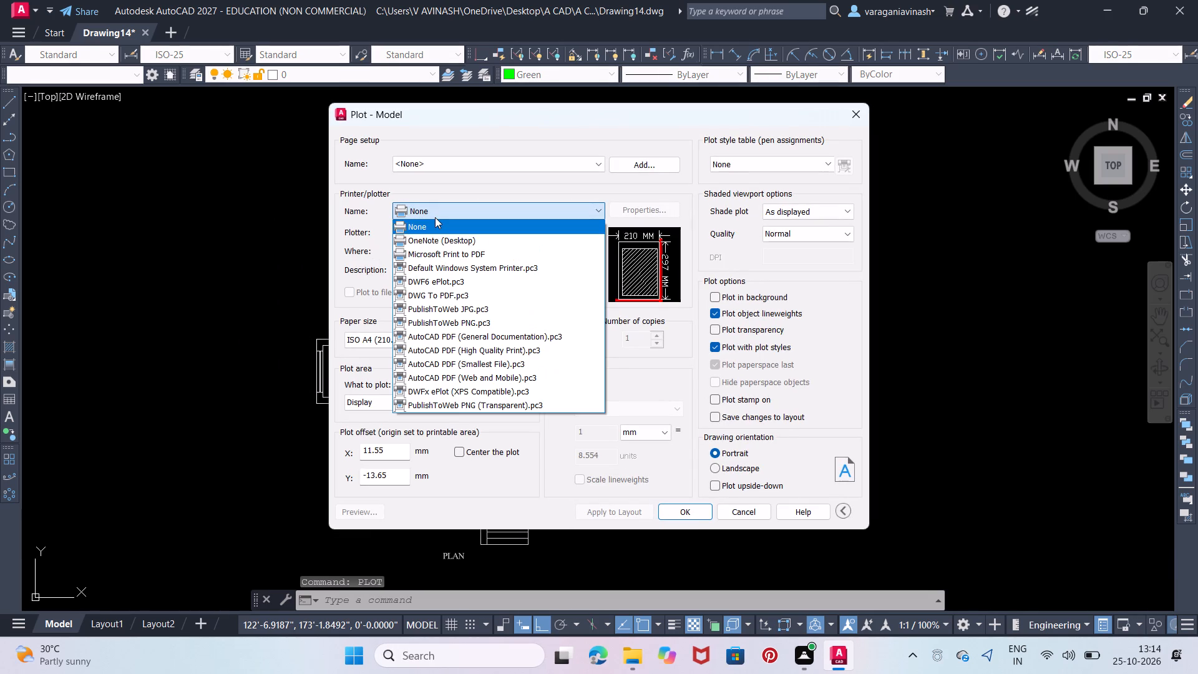
{"action": "left_click", "coordinate": [436, 256]}
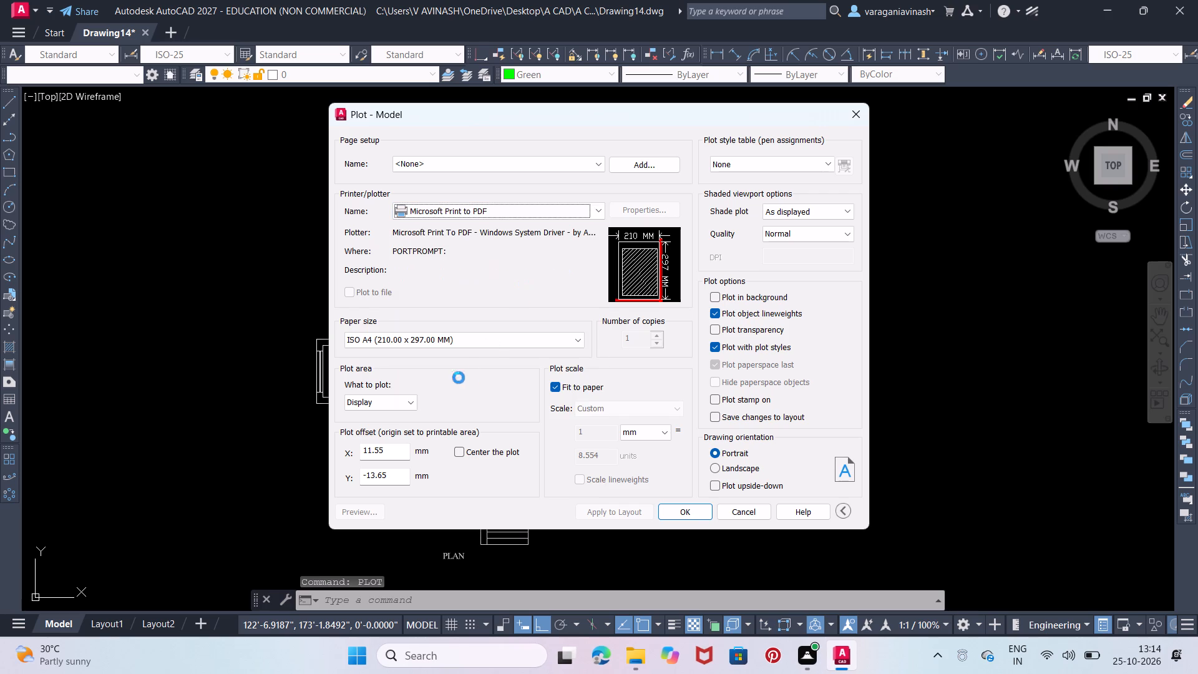
{"action": "left_click", "coordinate": [396, 403]}
{"action": "left_click", "coordinate": [397, 452]}
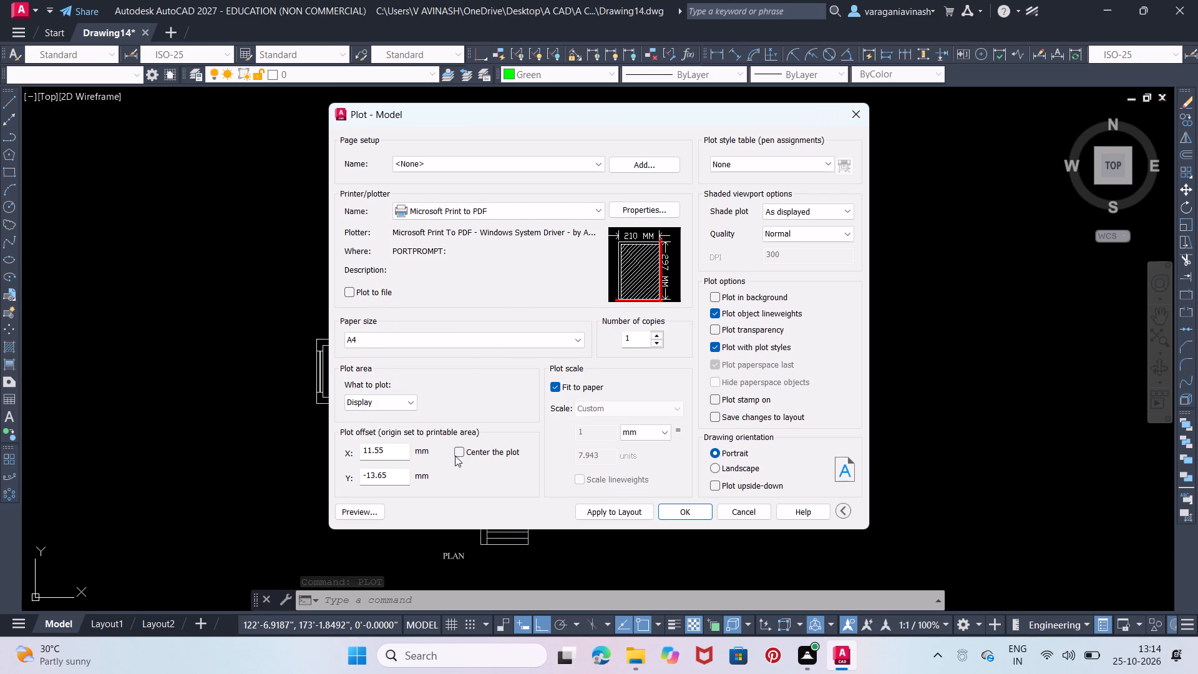
{"action": "left_click", "coordinate": [461, 456]}
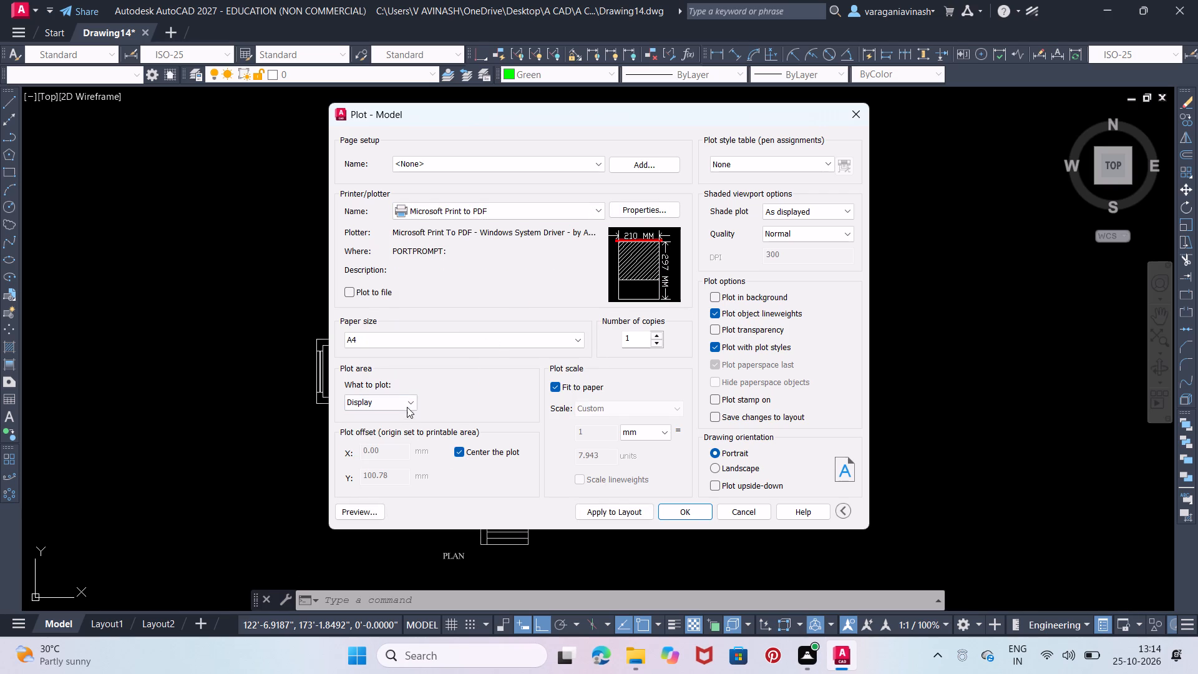
Set the plot area to a window enclosing the whole floor plan and its PLAN title.
{"action": "left_click", "coordinate": [407, 404]}
{"action": "left_click", "coordinate": [399, 447]}
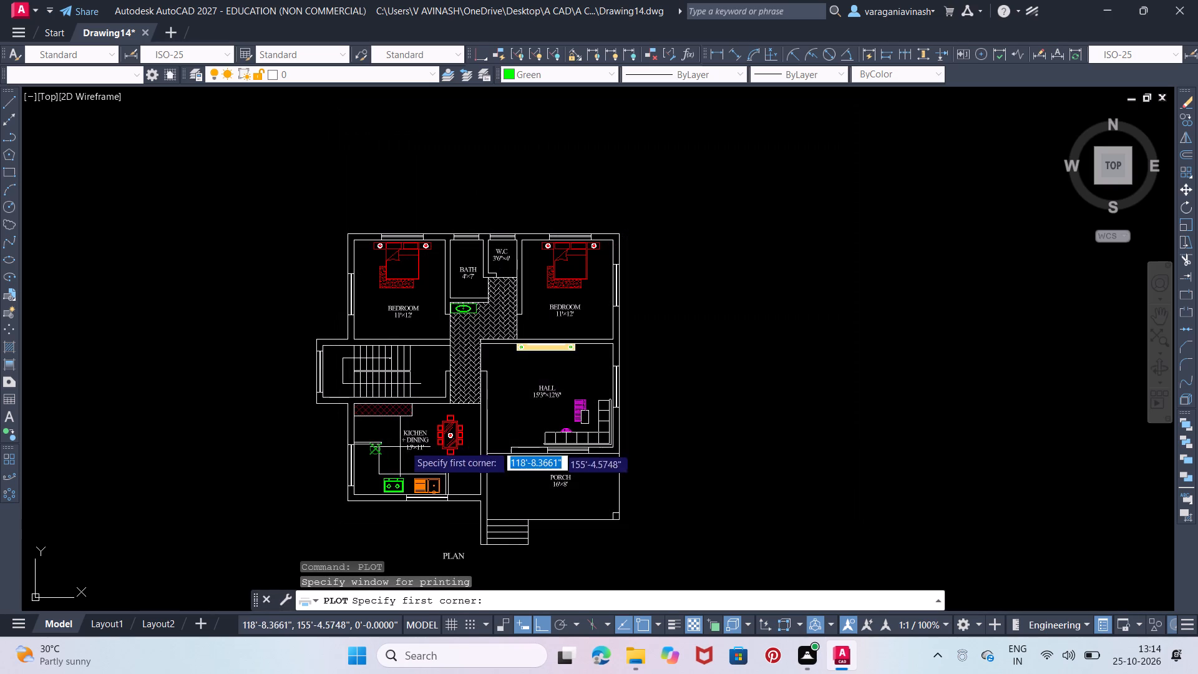
{"action": "middle_click_drag", "start_coordinate": [311, 187], "coordinate": [313, 142]}
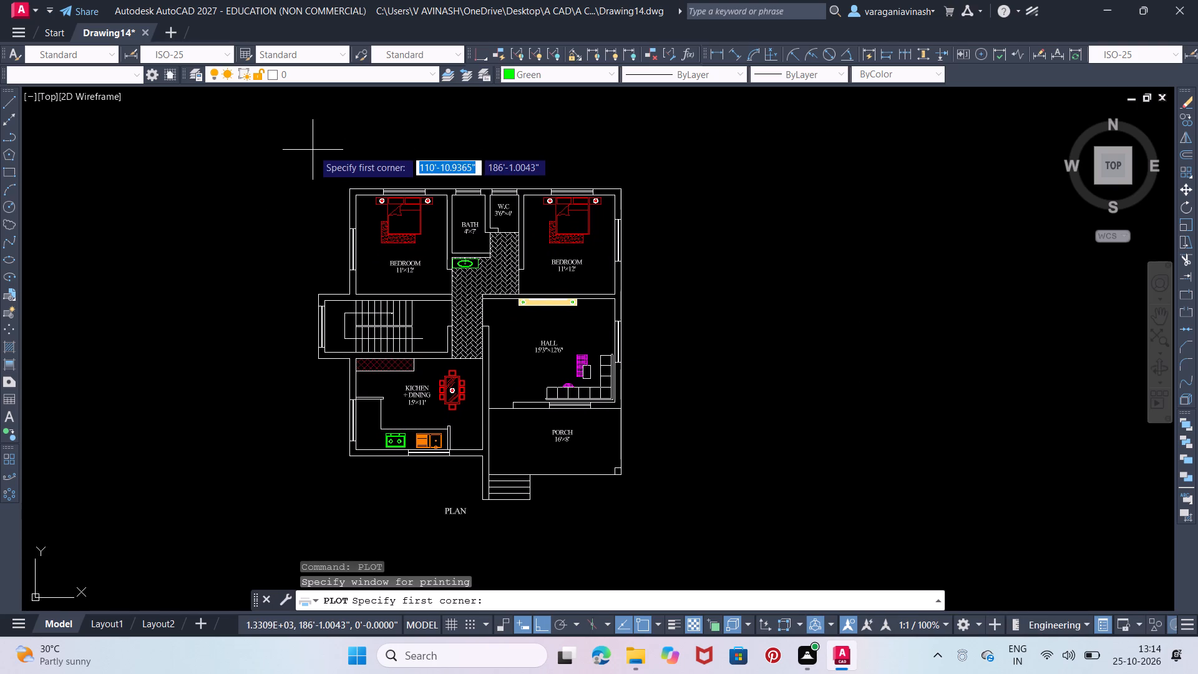
{"action": "left_click", "coordinate": [270, 165]}
{"action": "left_click", "coordinate": [666, 544]}
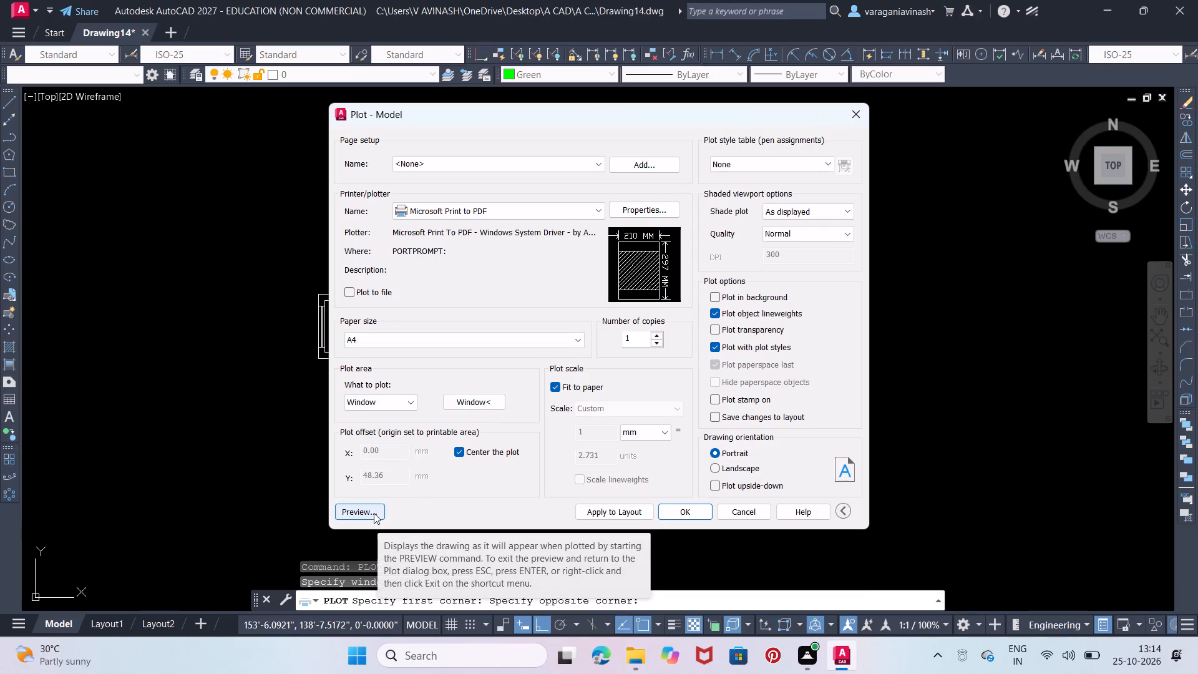
Preview the plot, then plot it and save the PDF as TASK 14 PDF in the A CAD INTERSHIP folder.
{"action": "left_click", "coordinate": [374, 513]}
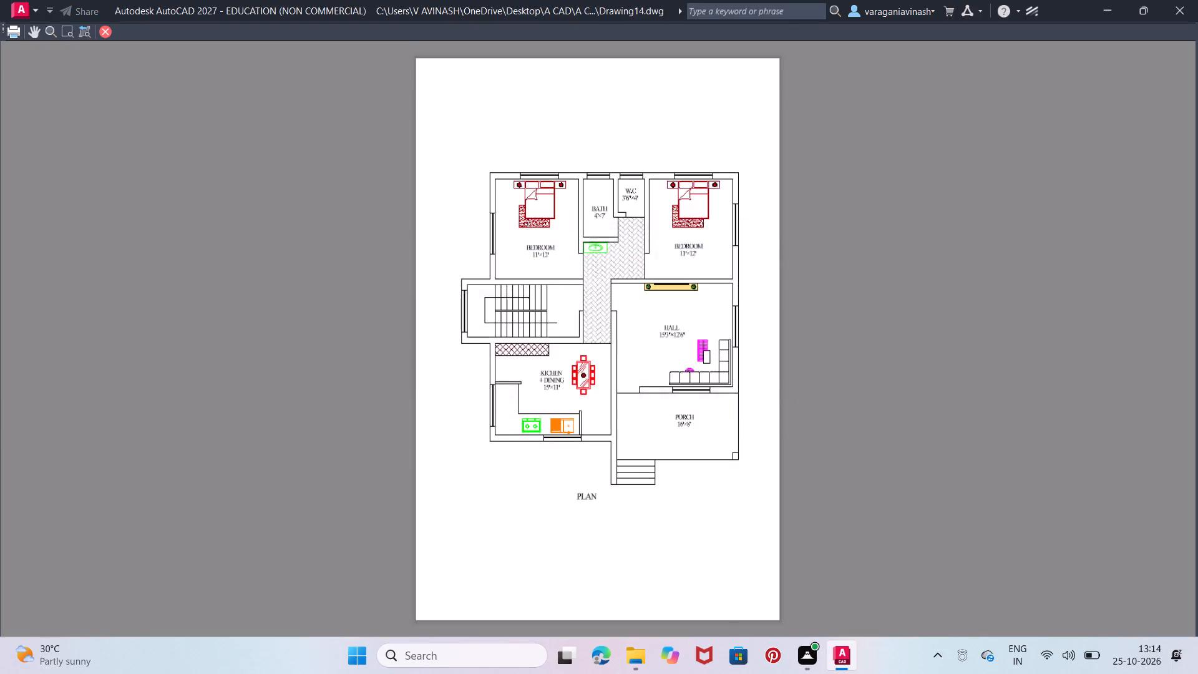
{"action": "scroll", "coordinate": [543, 253], "scroll_direction": "up", "scroll_amount": 1}
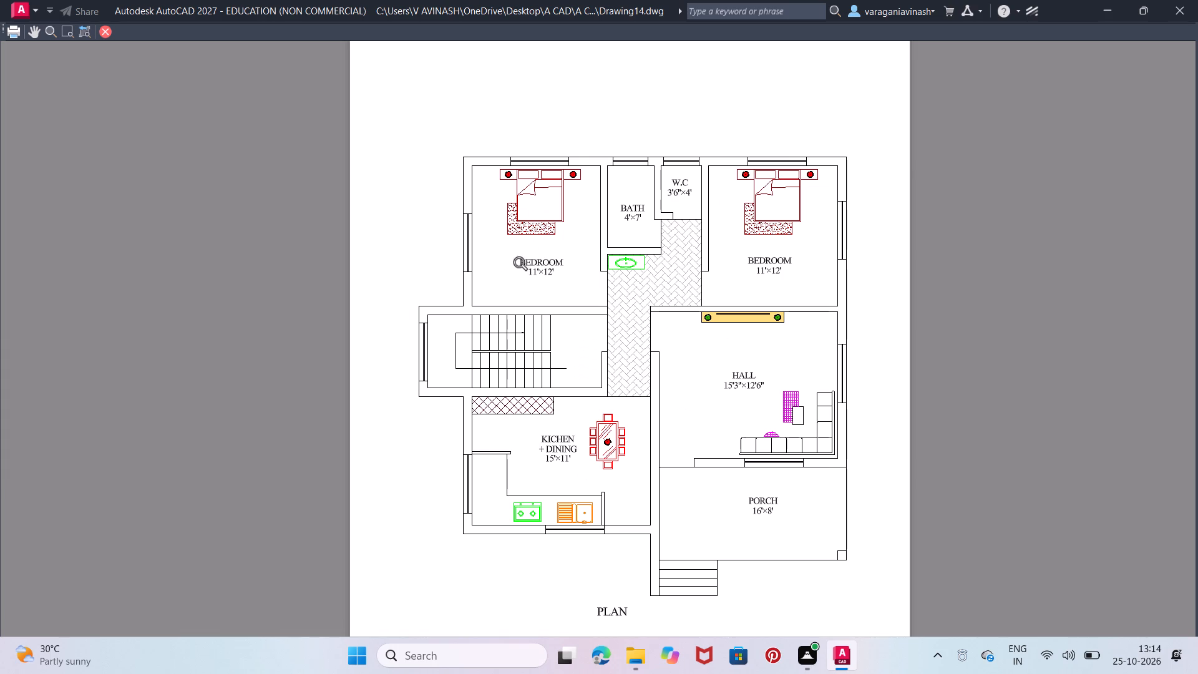
{"action": "middle_click_drag", "start_coordinate": [522, 265], "coordinate": [497, 212]}
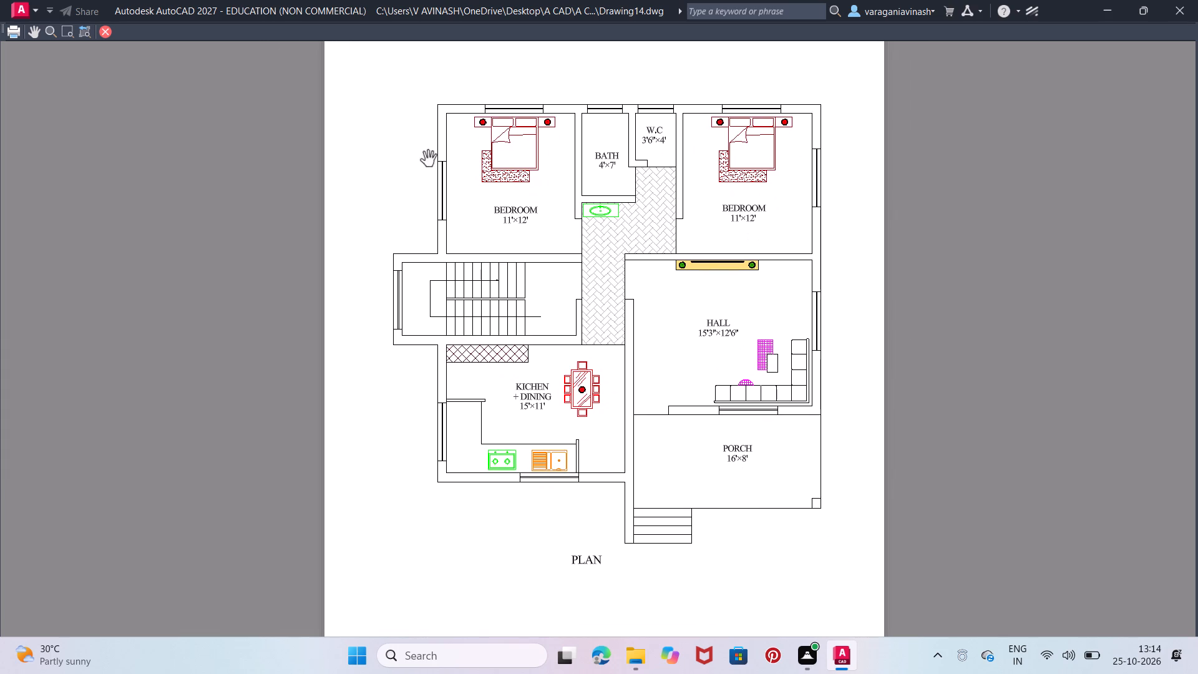
{"action": "left_click", "coordinate": [15, 27]}
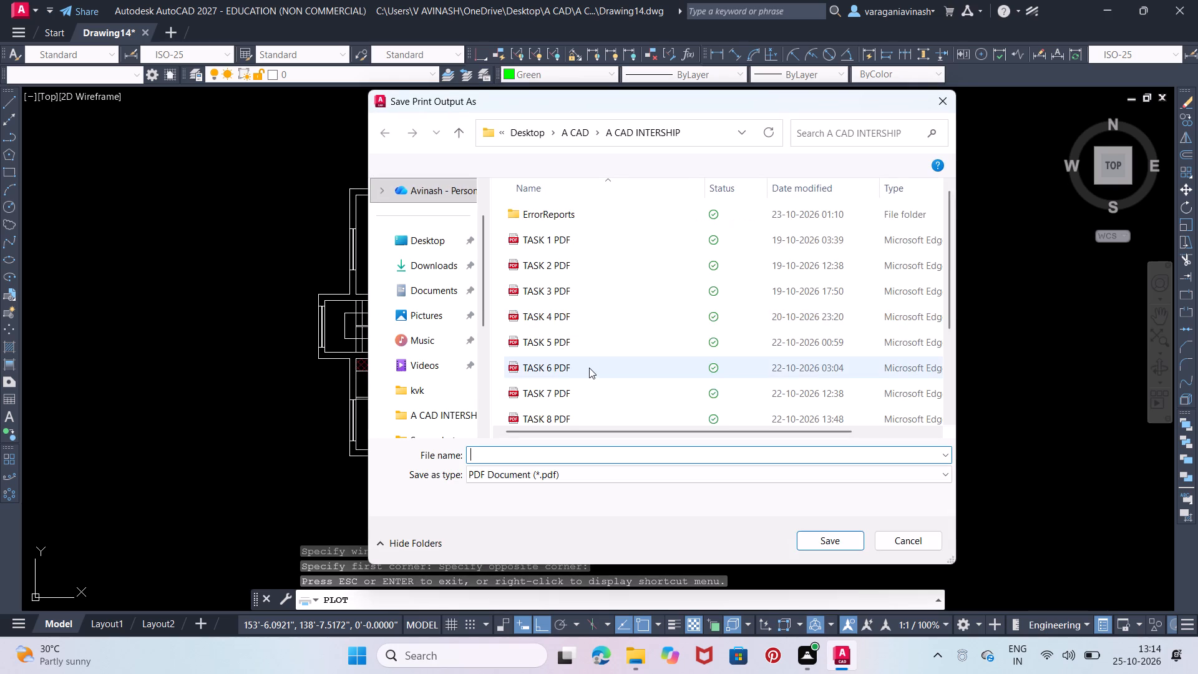
{"action": "scroll", "coordinate": [587, 371], "scroll_direction": "down", "scroll_amount": 4}
{"action": "left_click", "coordinate": [563, 453]}
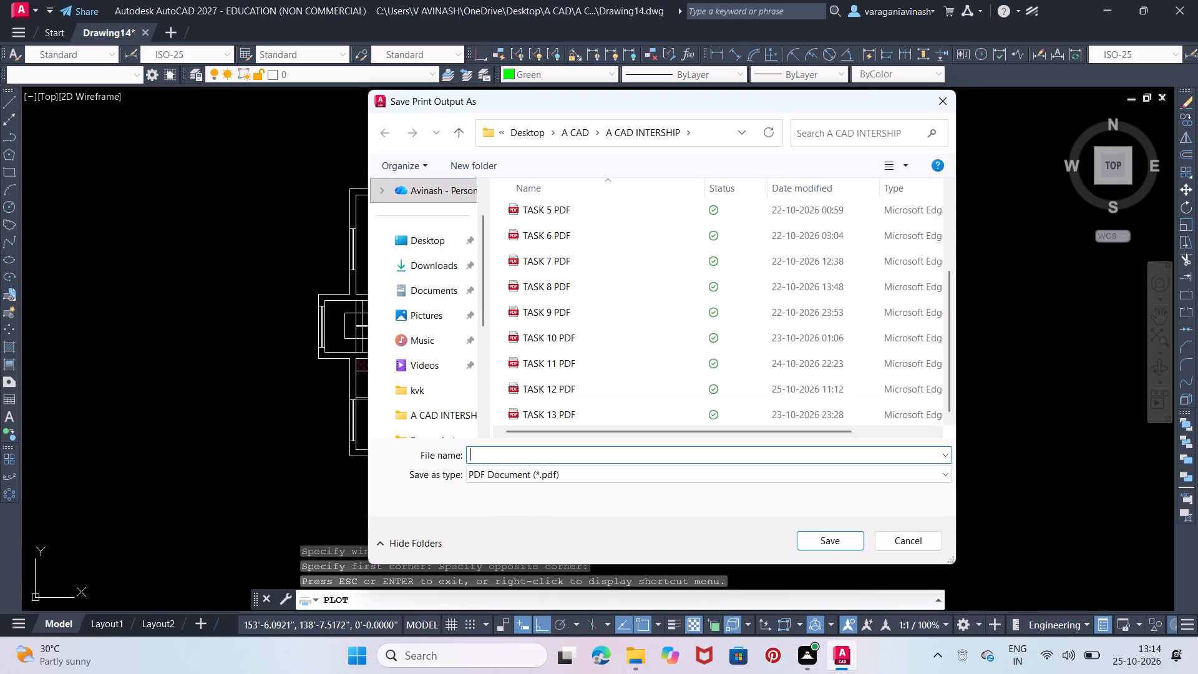
{"action": "type", "text": "TASK 14 P"}
{"action": "type", "text": "DF"}
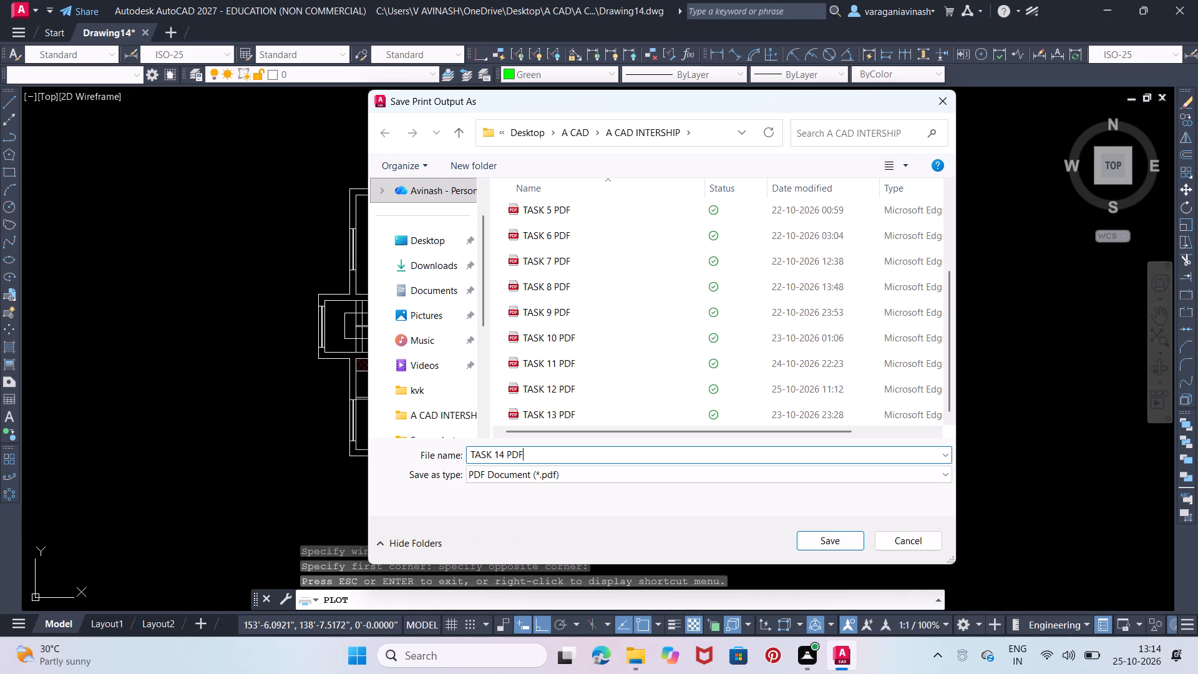
{"action": "left_click", "coordinate": [847, 539]}
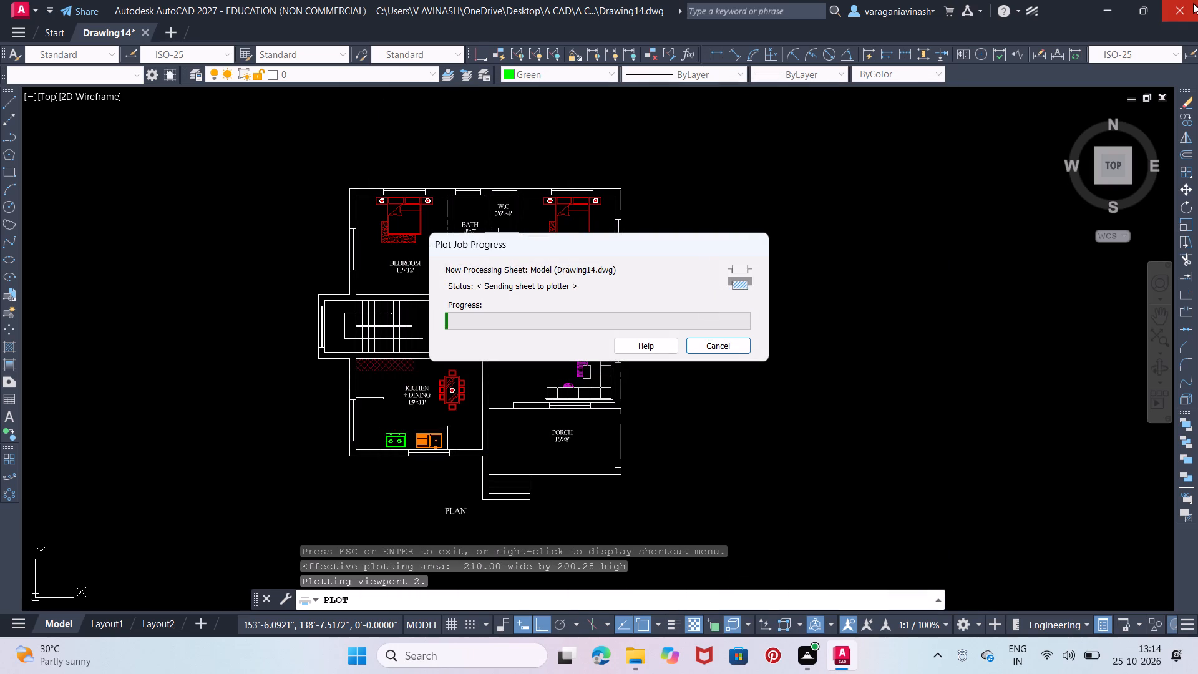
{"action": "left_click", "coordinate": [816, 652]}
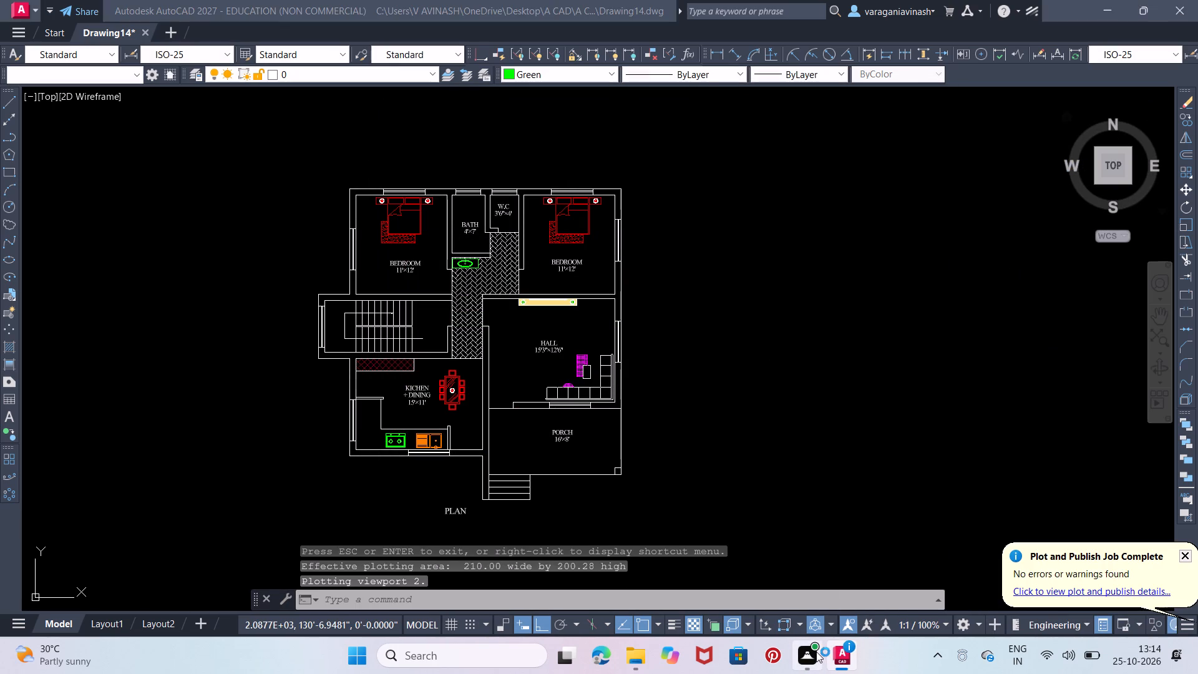
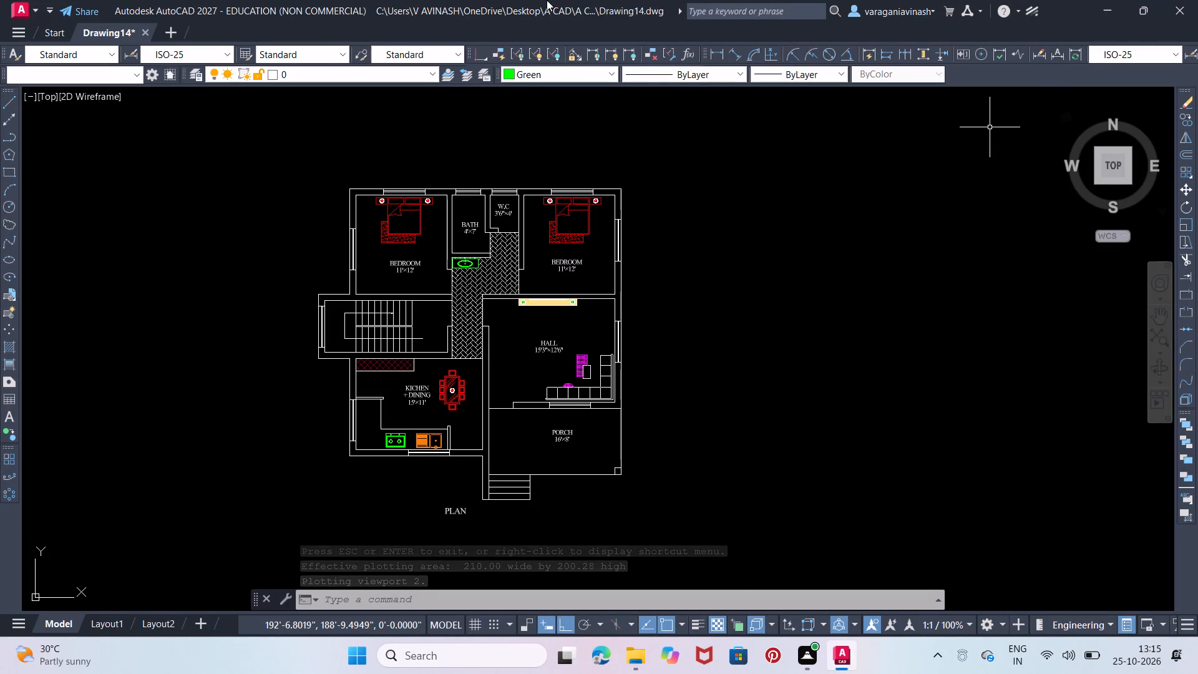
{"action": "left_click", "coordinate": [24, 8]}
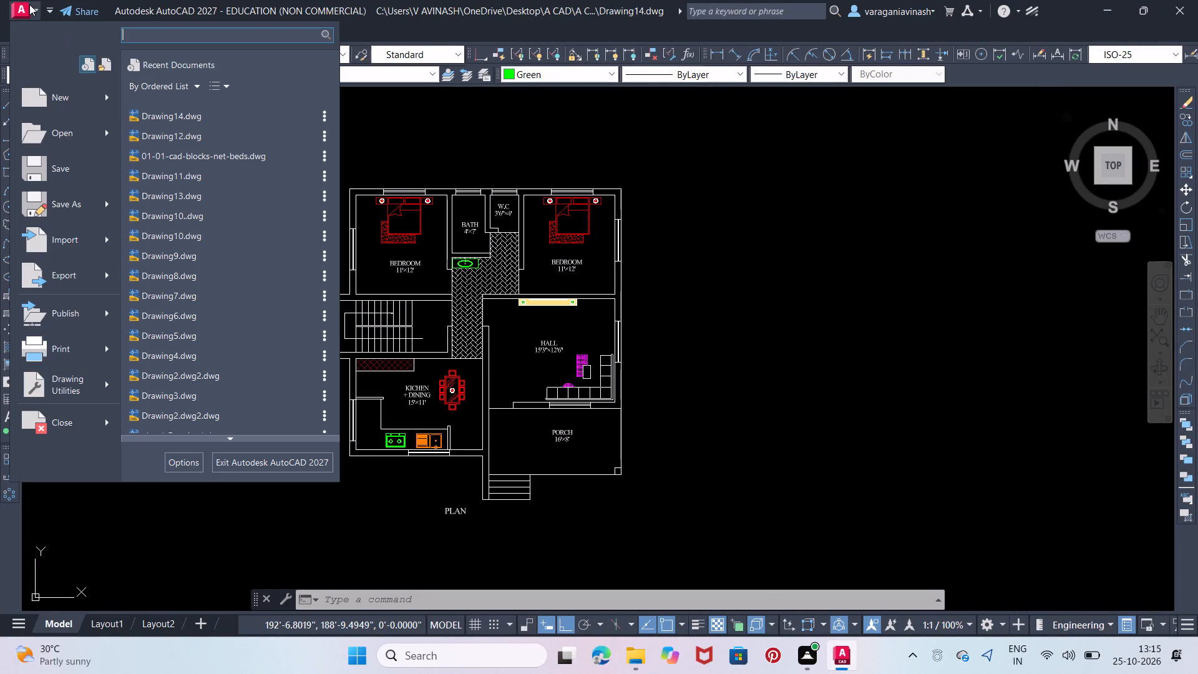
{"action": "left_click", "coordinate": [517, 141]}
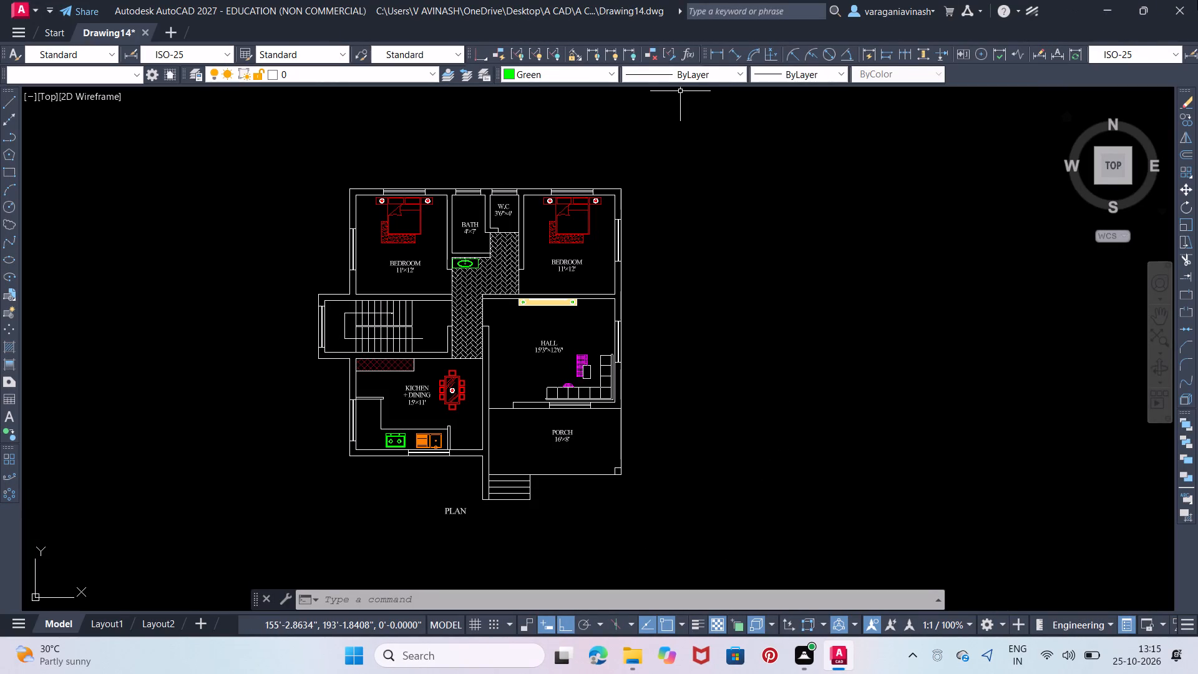
Exit AutoCAD, saving the changes to Drawing14.dwg in the A CAD INTERSHIP folder.
{"action": "left_click", "coordinate": [1189, 4]}
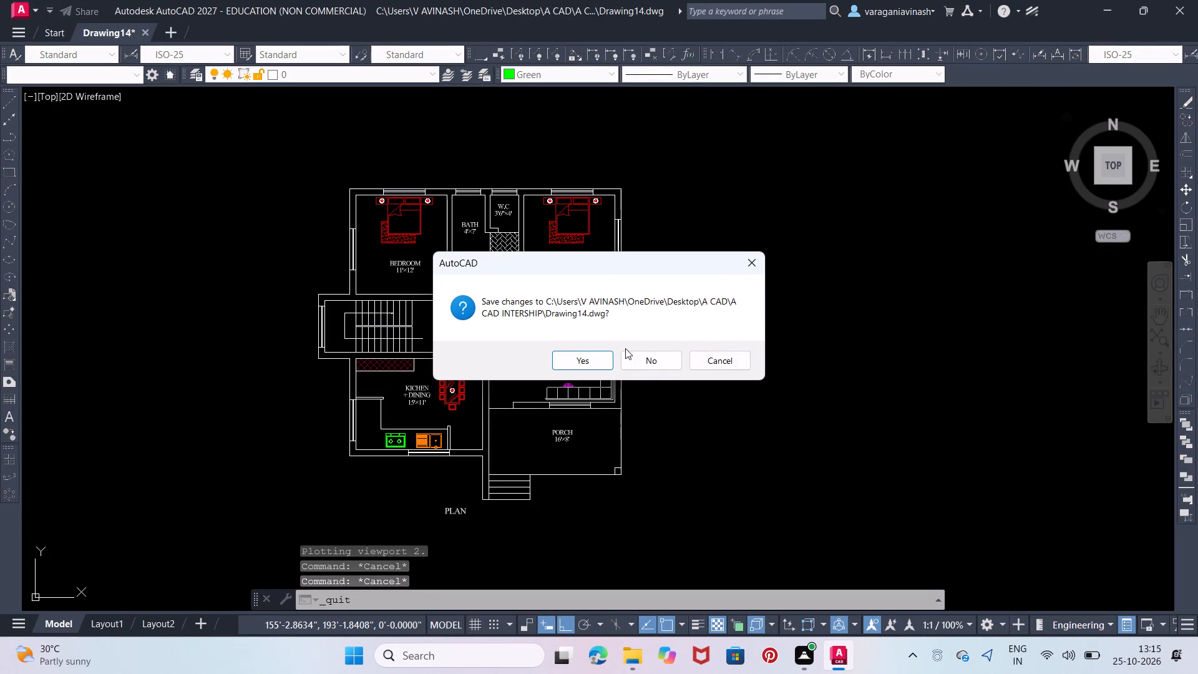
{"action": "left_click", "coordinate": [589, 361]}
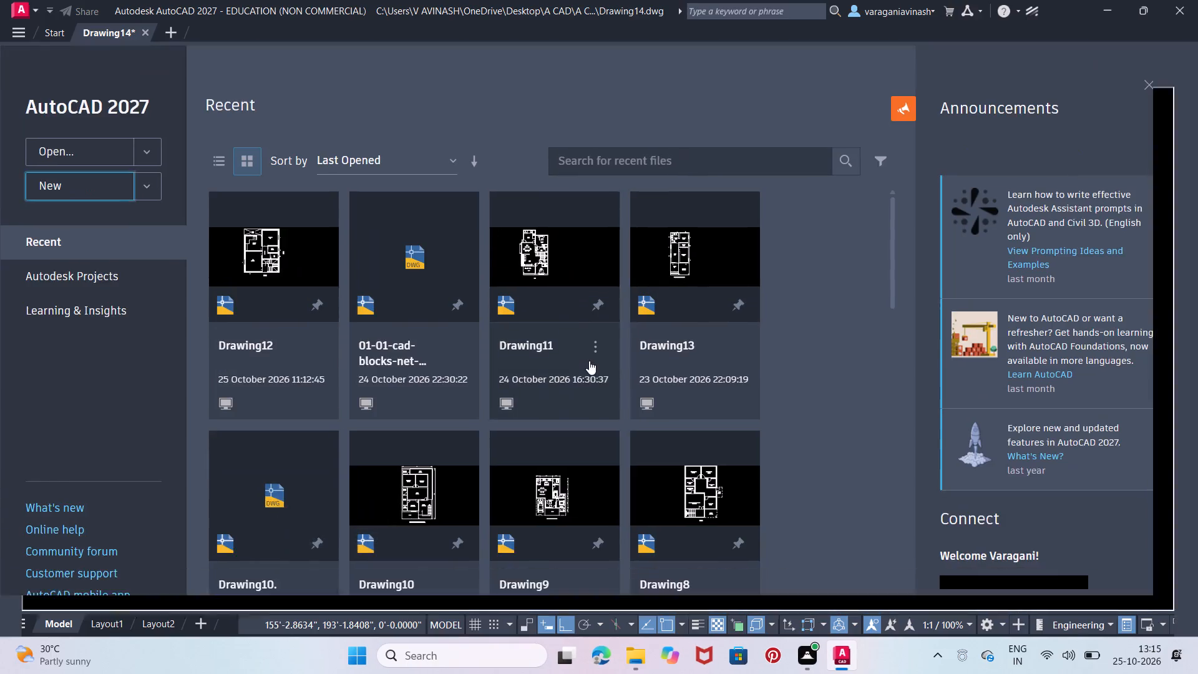